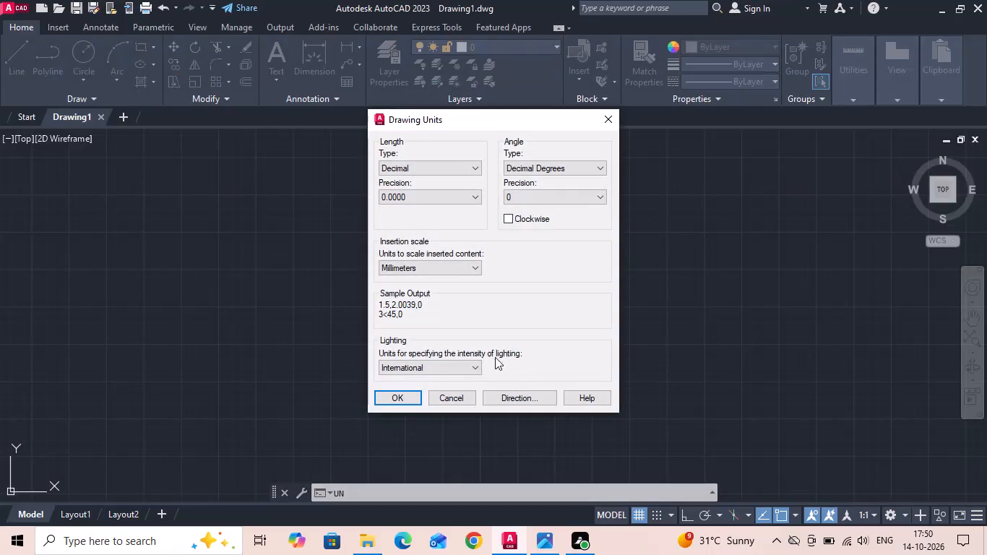
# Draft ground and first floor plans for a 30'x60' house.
# Set the drawing units to Engineering length with 0'-0.0" precision and inches as the insertion scale.
pyautogui.click(464, 163)
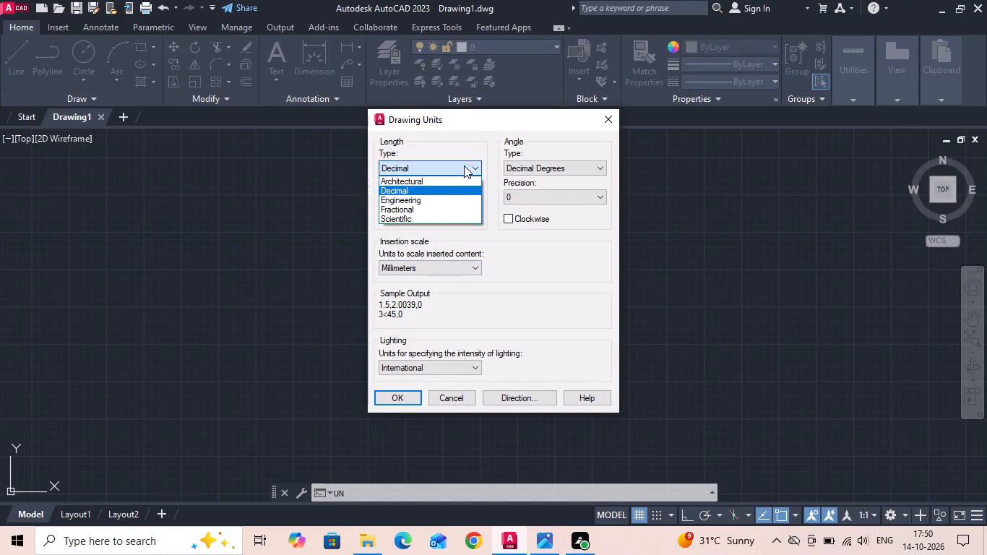
pyautogui.click(449, 200)
pyautogui.click(447, 195)
pyautogui.click(429, 216)
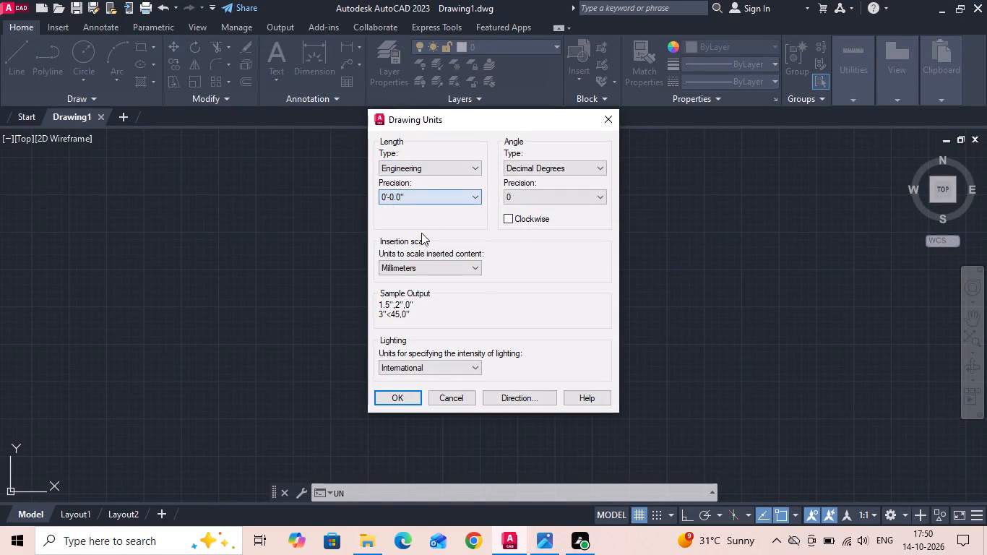
pyautogui.click(408, 270)
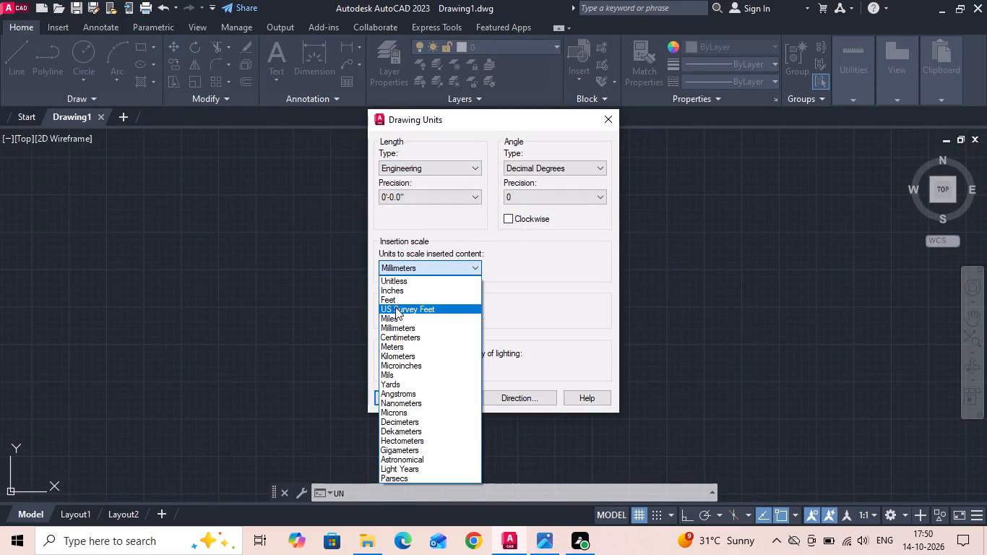
pyautogui.click(397, 293)
pyautogui.click(395, 393)
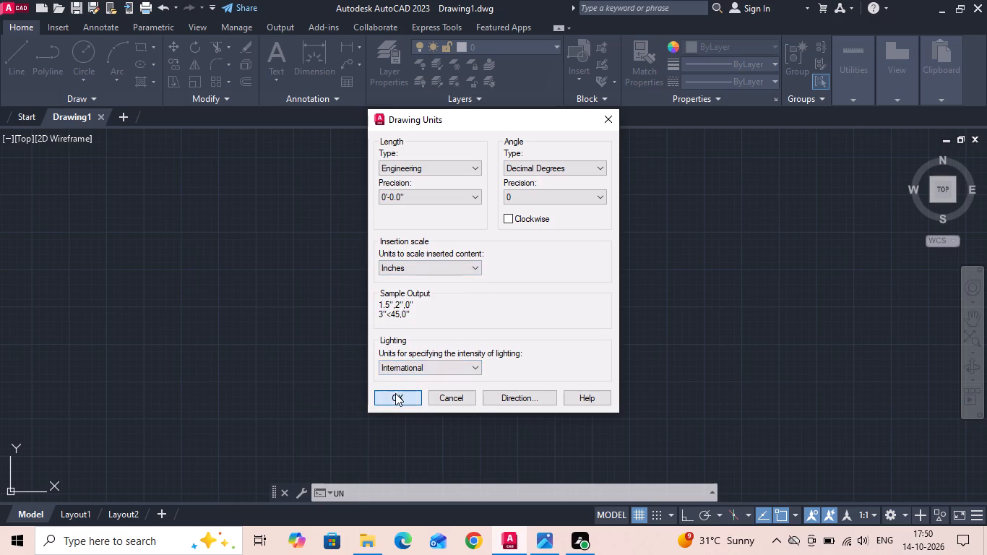
# Modify the ISO-25 dimension style's primary units to Engineering format with 0'-0.0" precision.
pyautogui.write('d')
pyautogui.press('space')
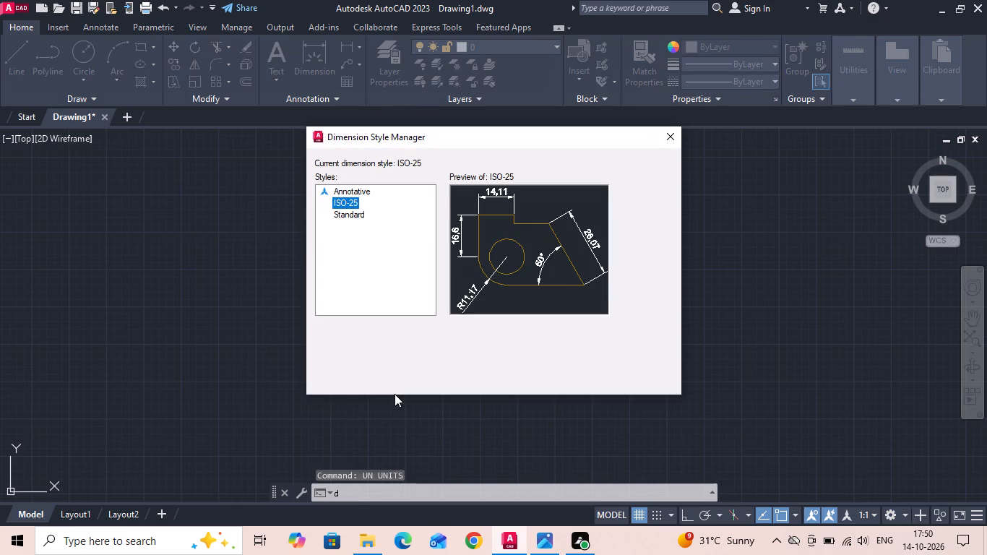
pyautogui.click(636, 241)
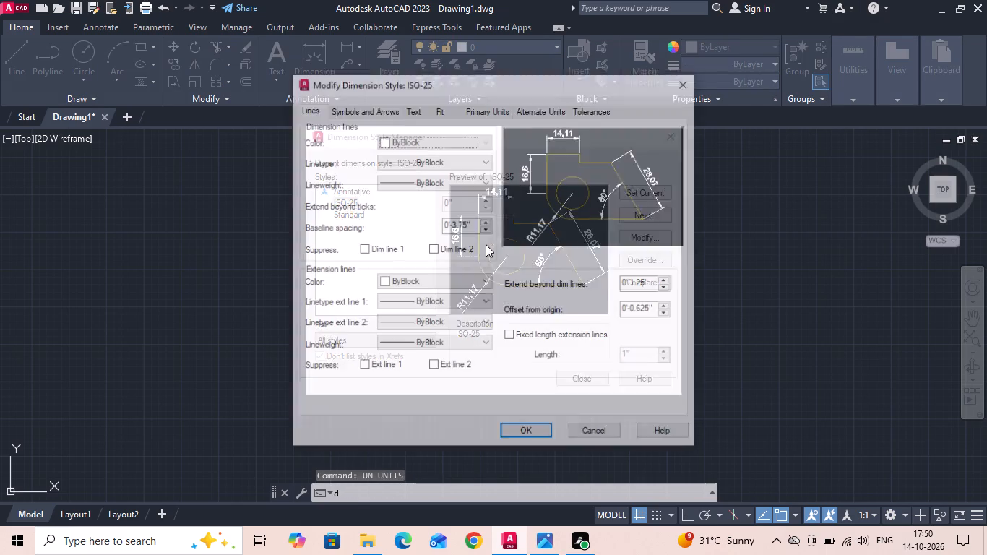
pyautogui.click(499, 108)
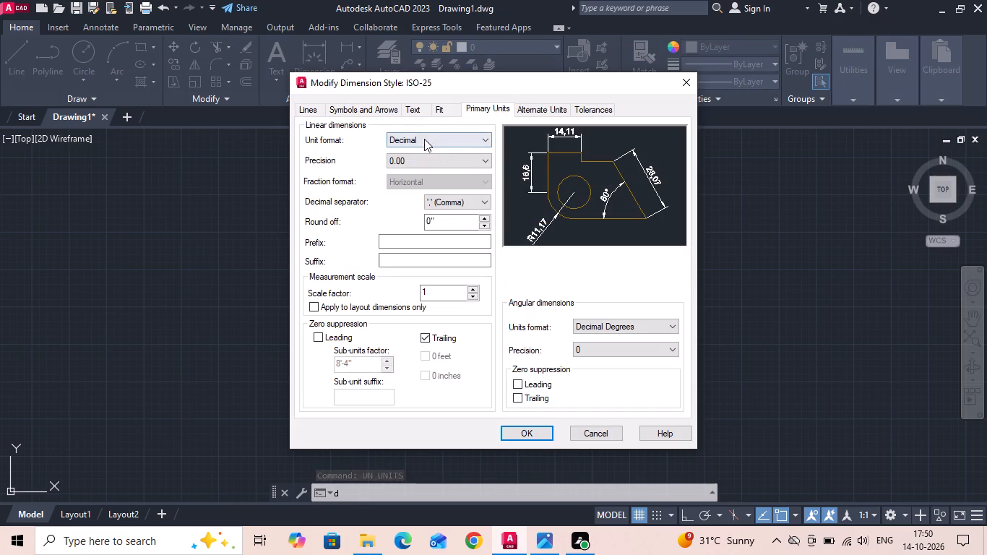
pyautogui.click(424, 137)
pyautogui.click(418, 171)
pyautogui.click(418, 162)
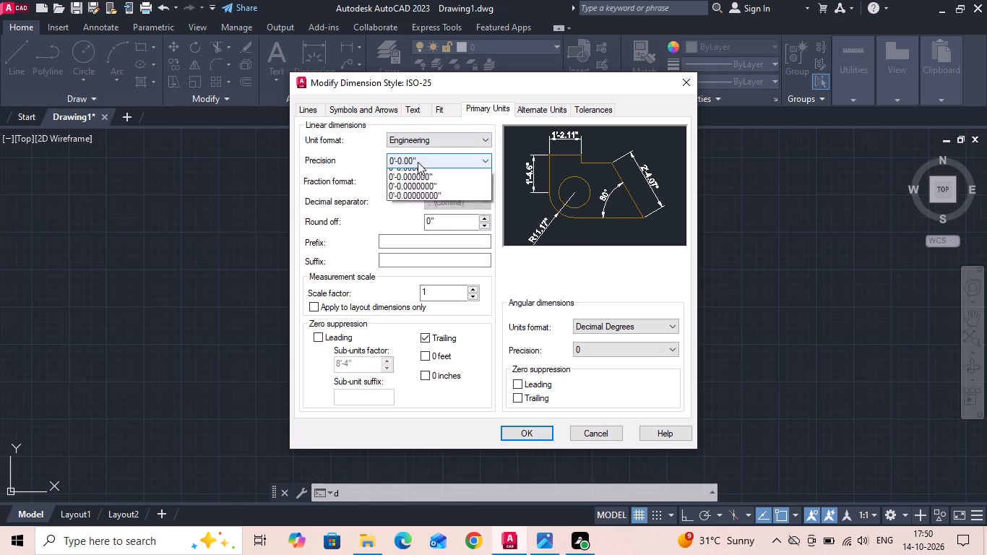
pyautogui.click(418, 183)
# Set the ISO-25 dimension text height to 8" and make the style current.
pyautogui.click(410, 106)
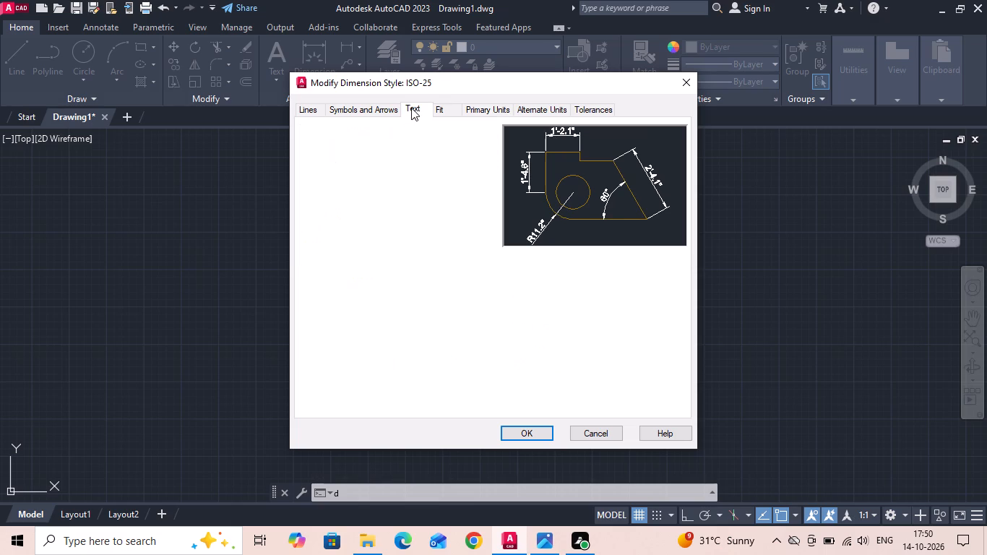
pyautogui.moveTo(460, 211); pyautogui.dragTo(441, 205)
pyautogui.press('BackSpace')
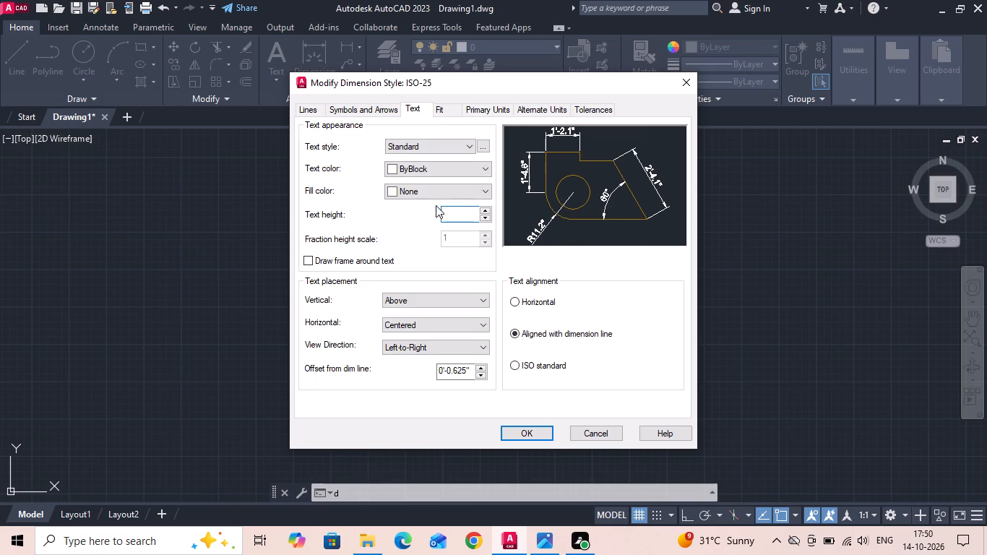
pyautogui.write('8"')
pyautogui.press('Return')
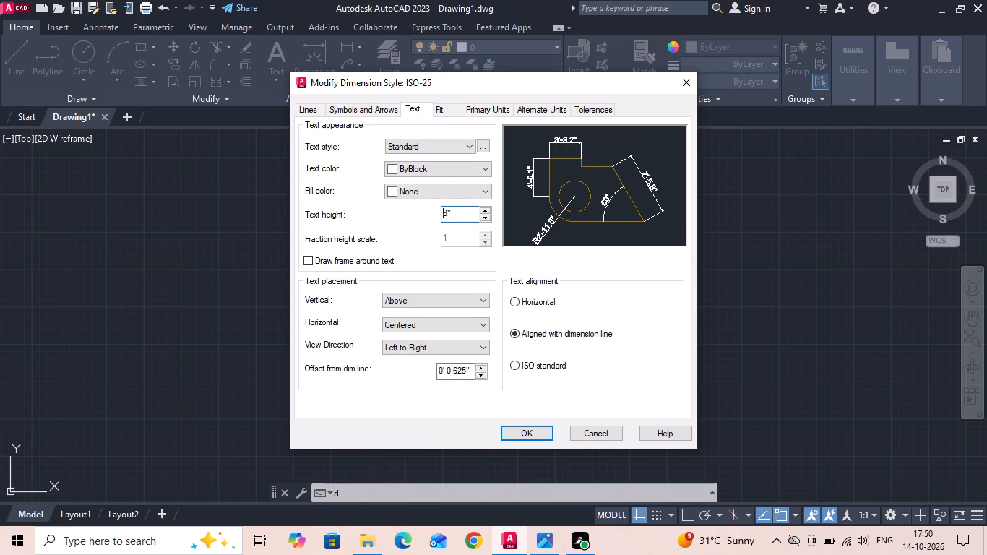
pyautogui.click(514, 430)
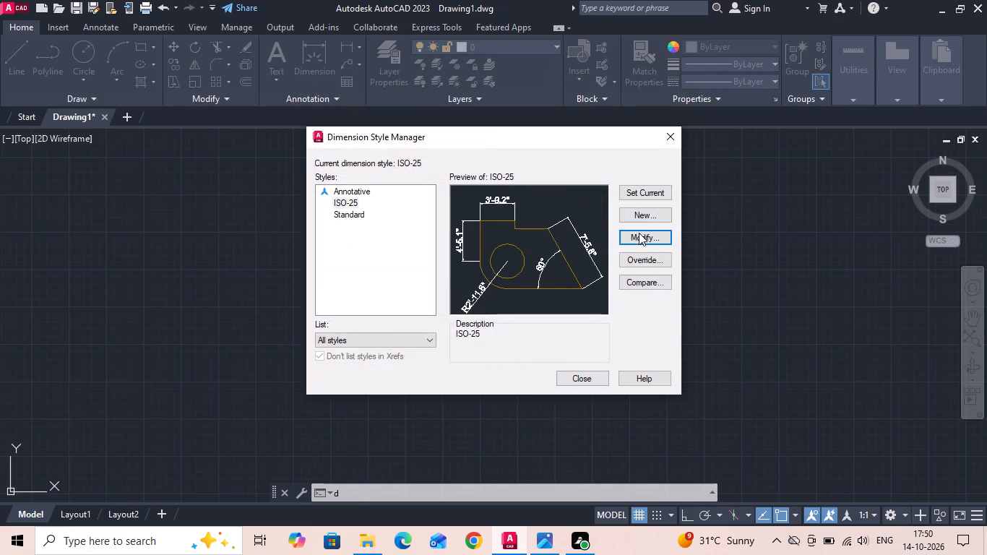
pyautogui.click(647, 197)
pyautogui.click(580, 377)
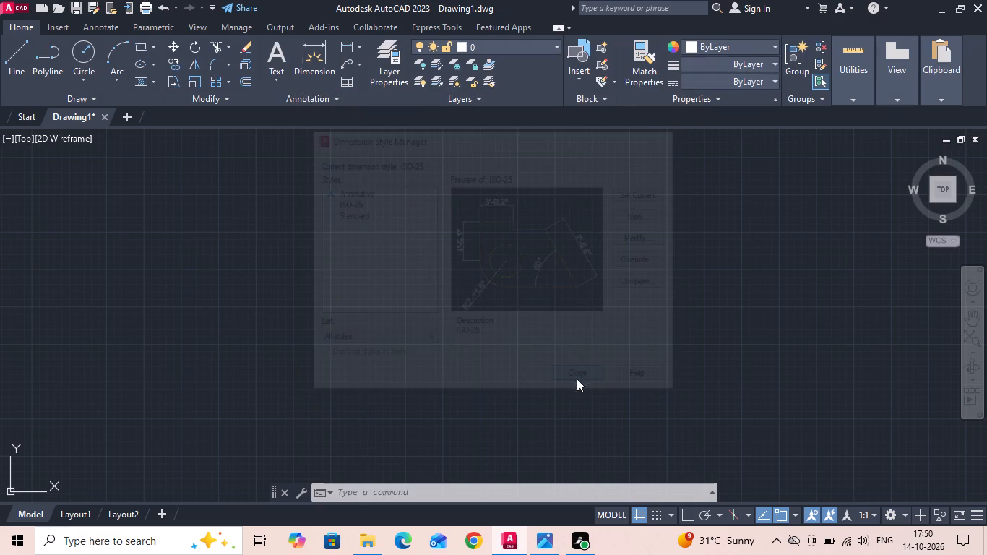
# Save the drawing as 30x60 in the desktop folder INTERNSHIP, subfolder 14102026.
pyautogui.click(3, 8)
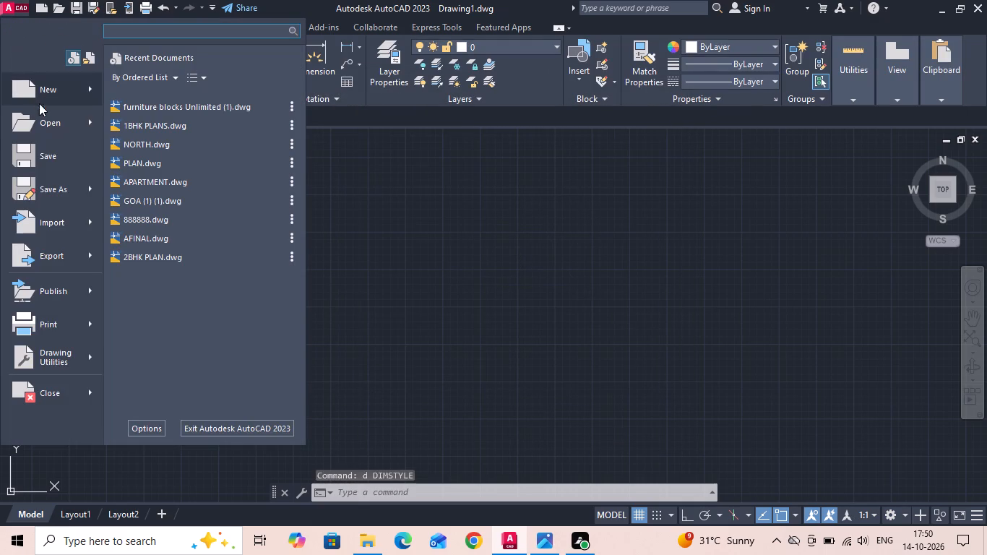
pyautogui.click(45, 191)
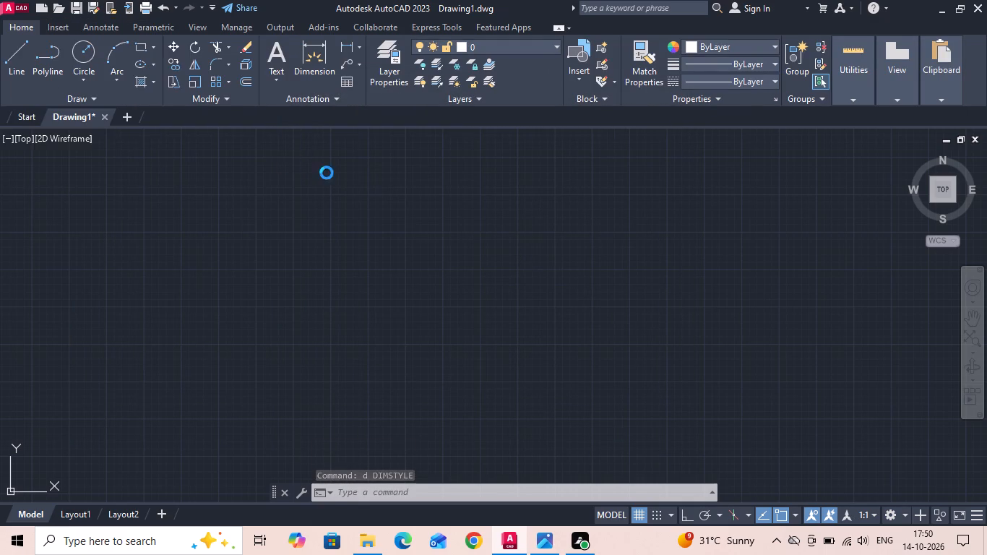
pyautogui.doubleClick(480, 189)
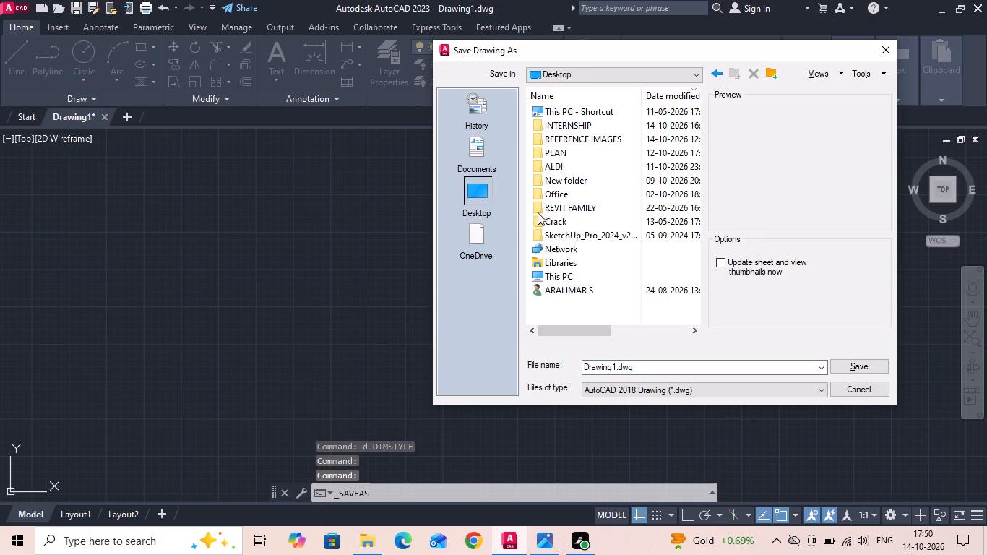
pyautogui.doubleClick(568, 127)
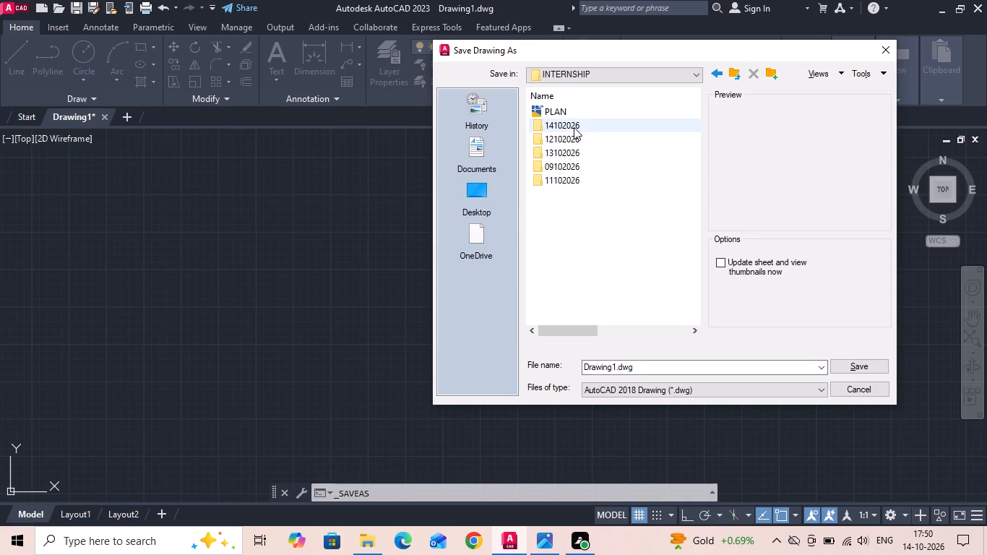
pyautogui.doubleClick(574, 127)
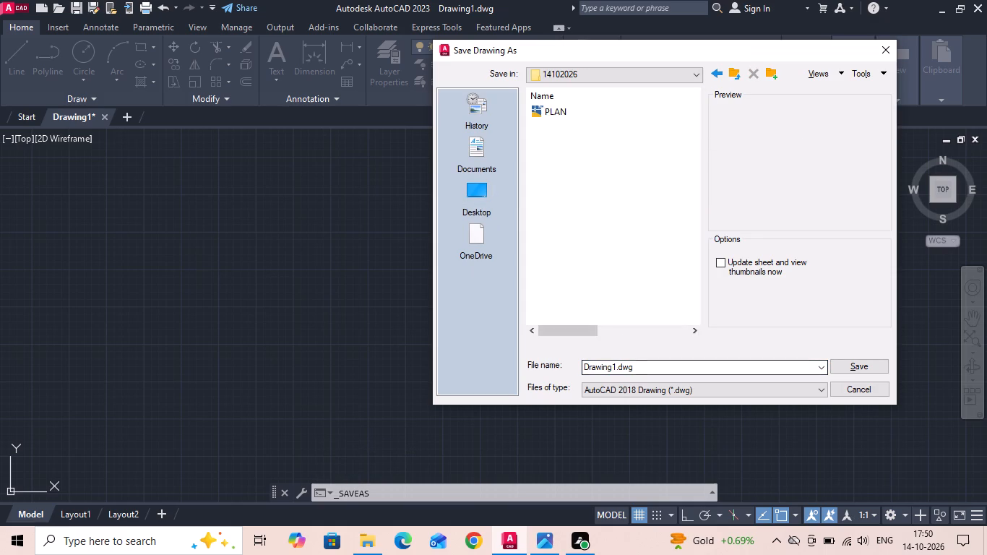
pyautogui.click(658, 366)
pyautogui.press('BackSpace')
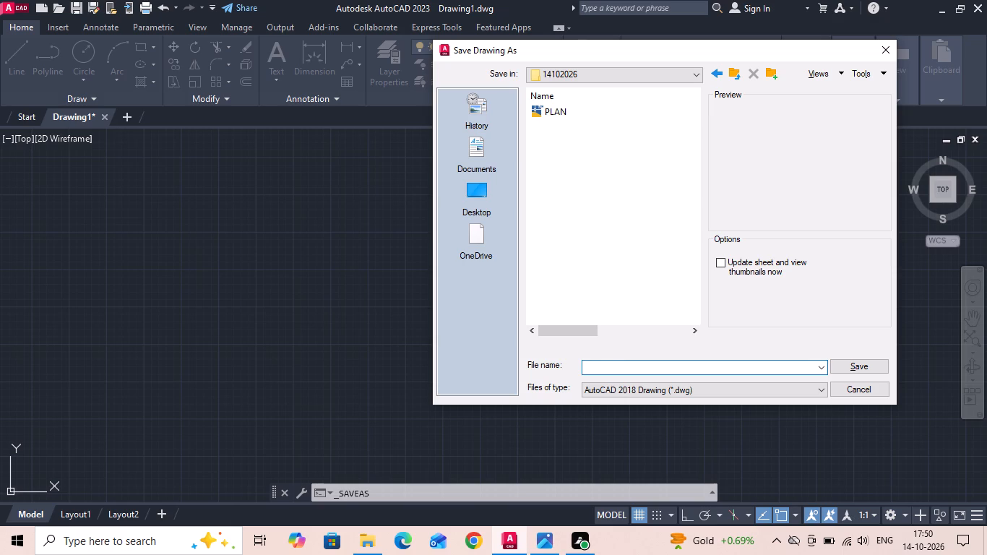
pyautogui.write('30')
pyautogui.write('x60')
pyautogui.click(840, 369)
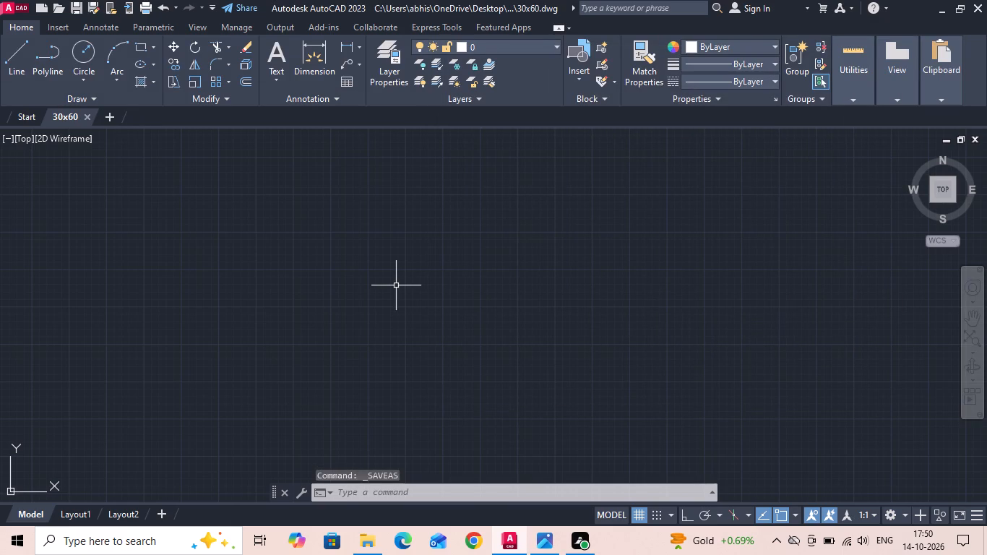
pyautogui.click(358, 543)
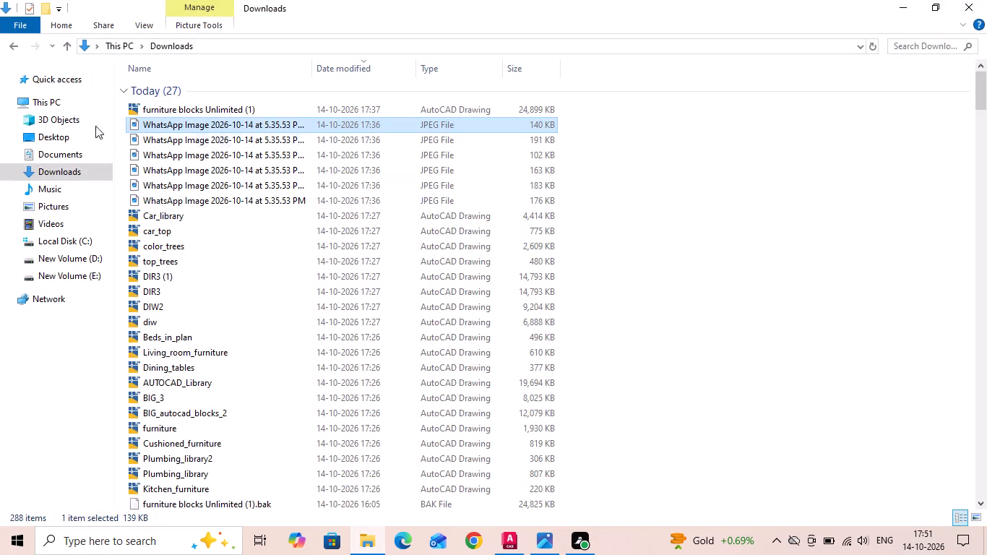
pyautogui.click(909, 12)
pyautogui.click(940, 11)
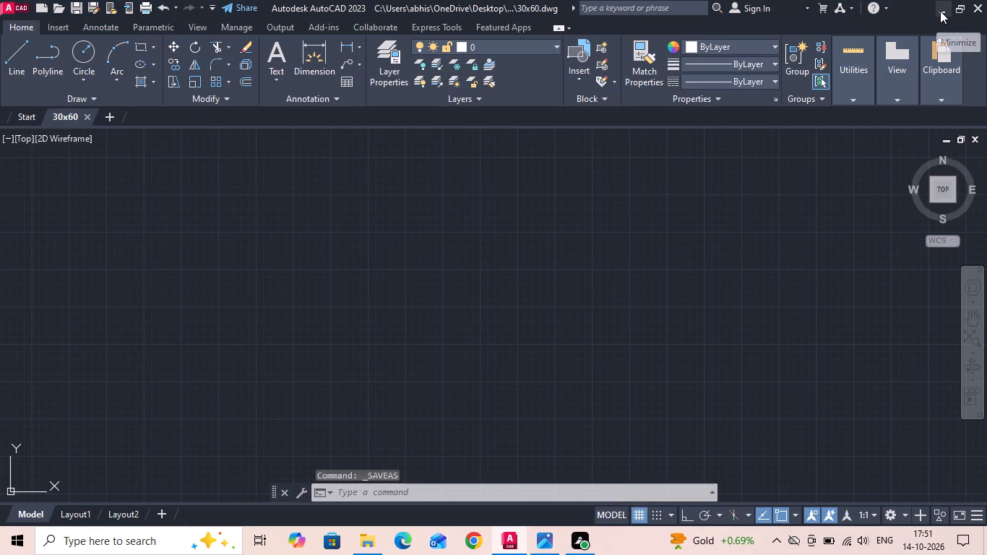
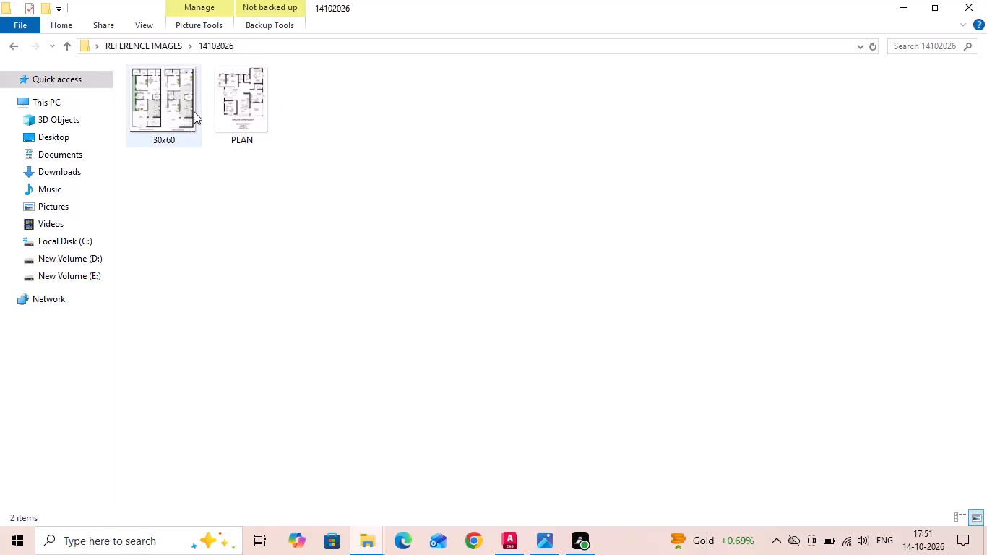
# Open the 30x60 floor plan reference image from the 14102026 folder and copy it to the clipboard.
pyautogui.click(191, 112)
pyautogui.rightClick(191, 112)
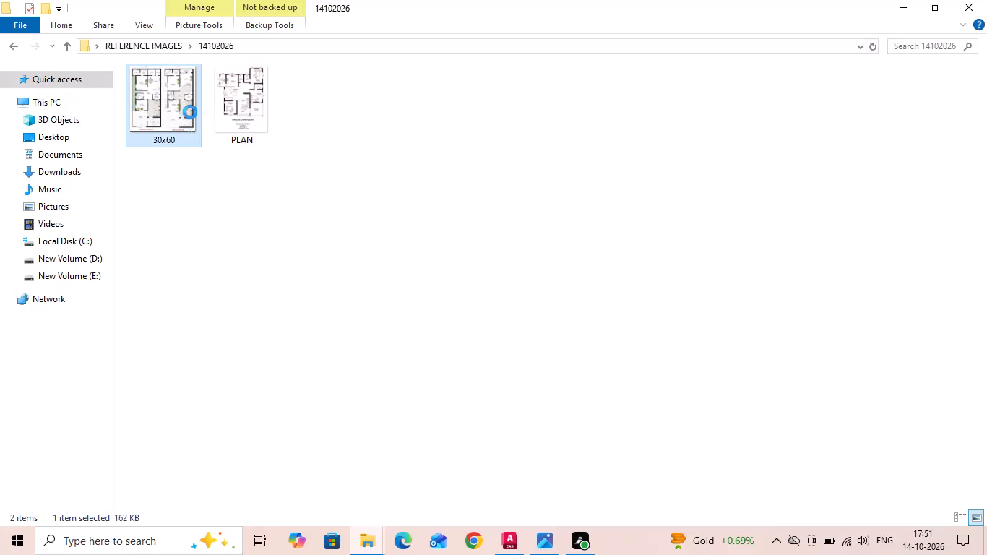
pyautogui.doubleClick(166, 96)
pyautogui.rightClick(341, 178)
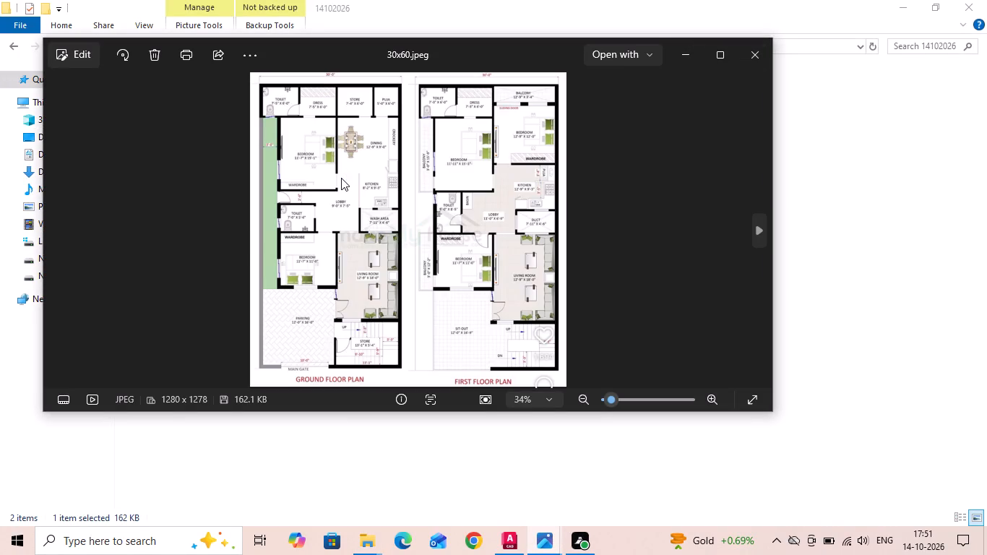
pyautogui.click(363, 202)
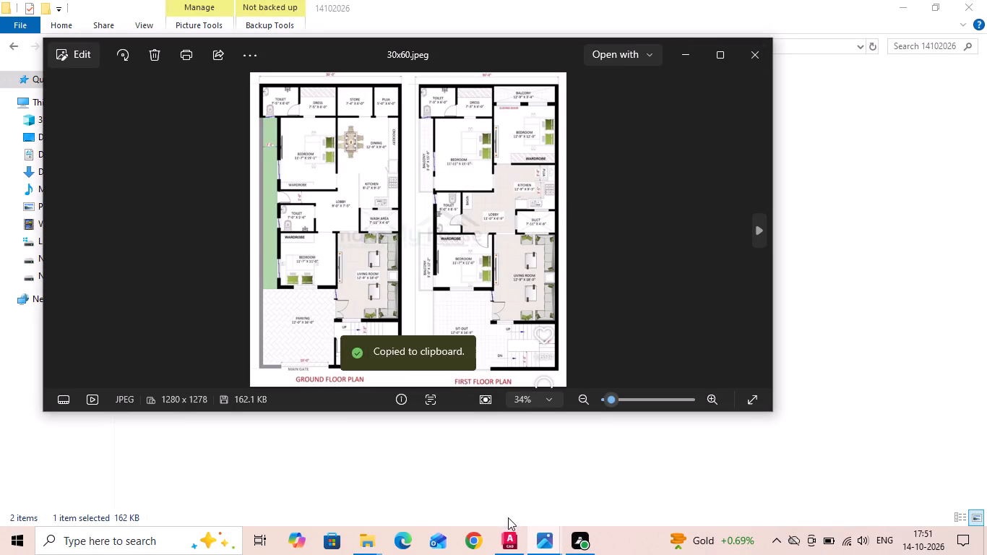
# Switch to the 30x60 AutoCAD drawing and paste the copied floor plan image, sized freehand with a rotation angle of 0.
pyautogui.click(508, 543)
pyautogui.rightClick(235, 193)
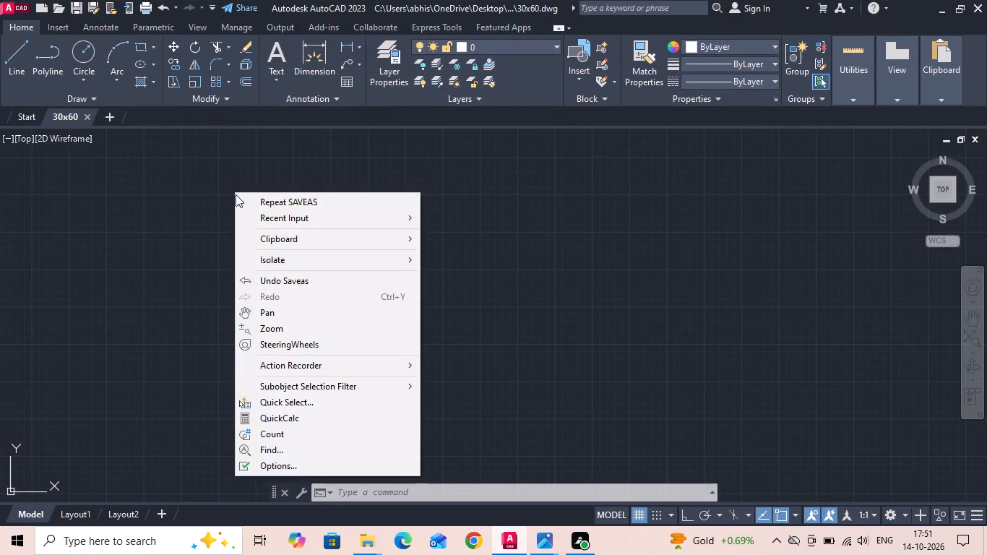
pyautogui.click(184, 238)
pyautogui.hotkey('ctrl', 'v')
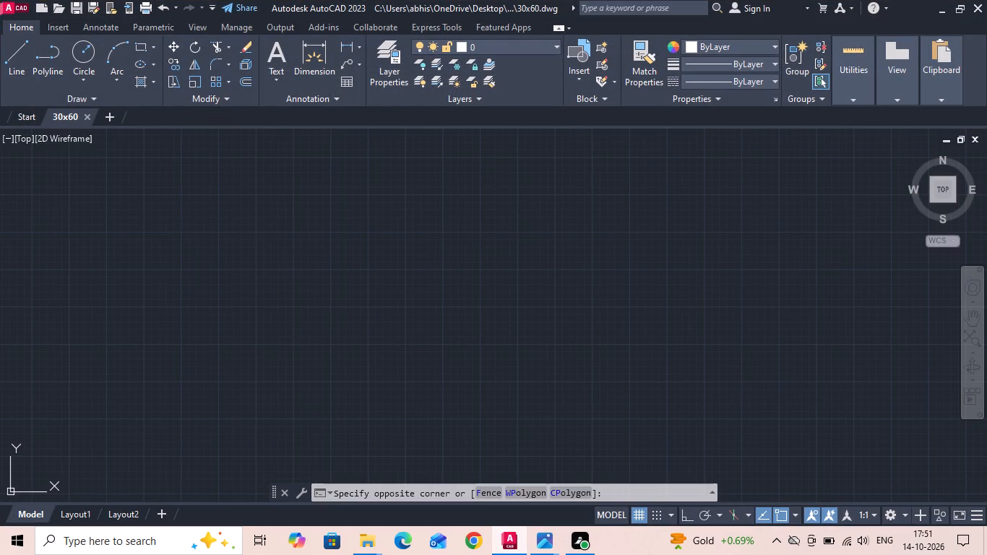
pyautogui.hotkey('ctrl', 'v')
pyautogui.click(270, 366)
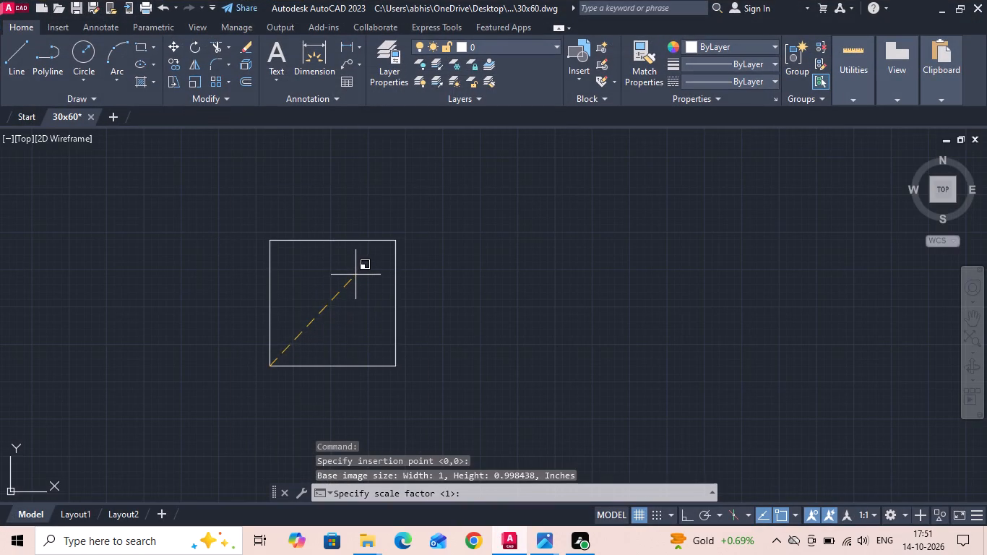
pyautogui.click(356, 274)
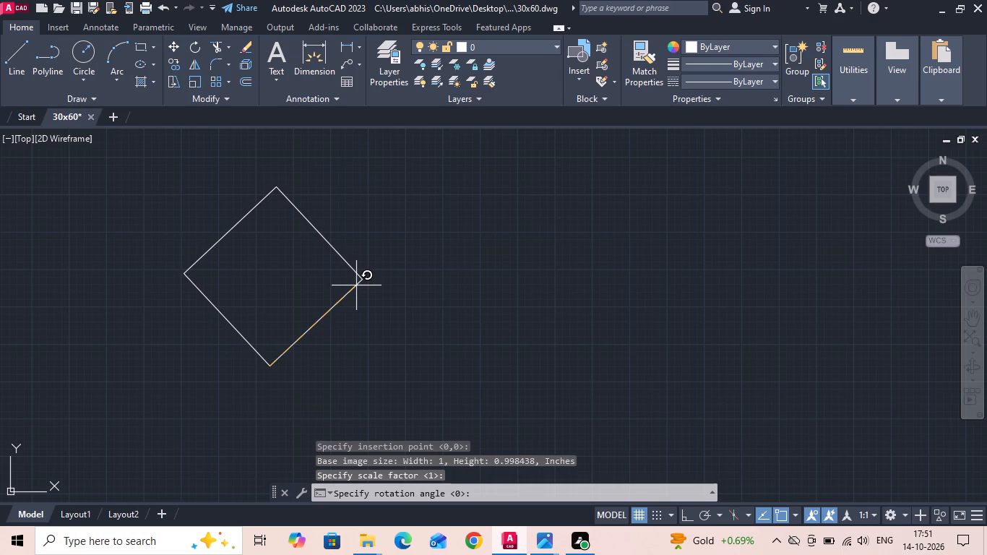
pyautogui.press('0')
pyautogui.press('Return')
pyautogui.scroll(2, 356, 288)
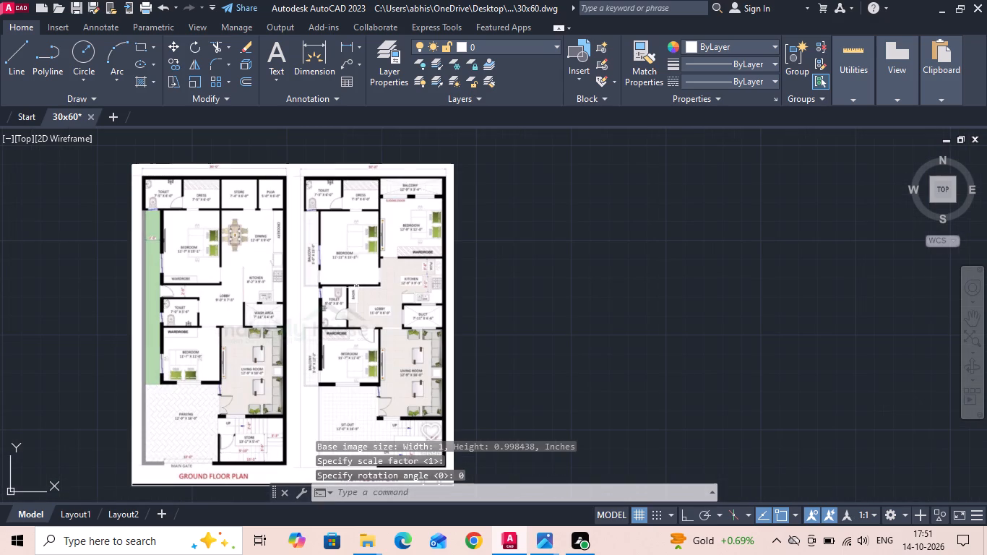
pyautogui.click(356, 288)
pyautogui.click(270, 264)
pyautogui.press('Escape')
# Draw a rectangle 30' long by 60' wide in the empty space beside the floor plan image.
pyautogui.scroll(2, 193, 206)
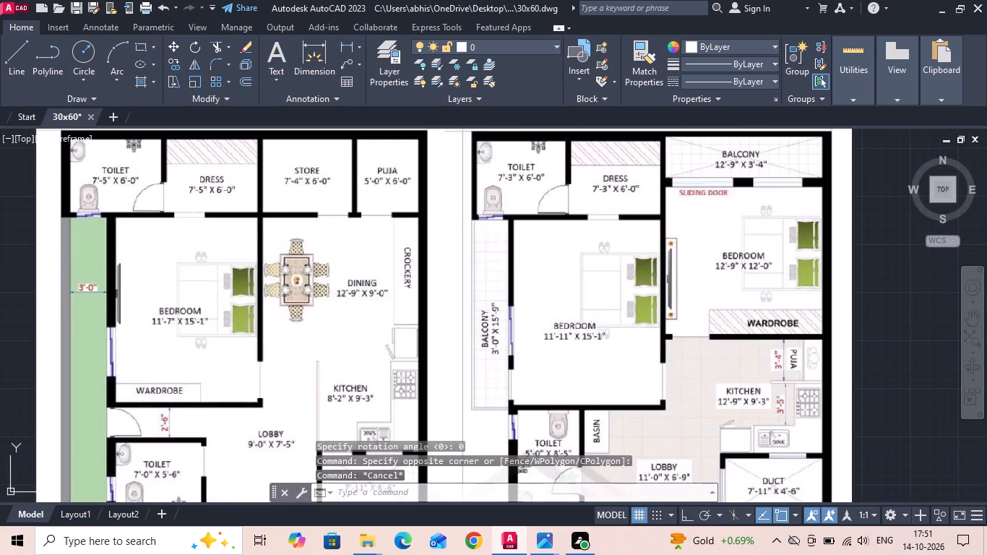
pyautogui.write('rec')
pyautogui.press('space')
pyautogui.scroll(-2, 199, 192)
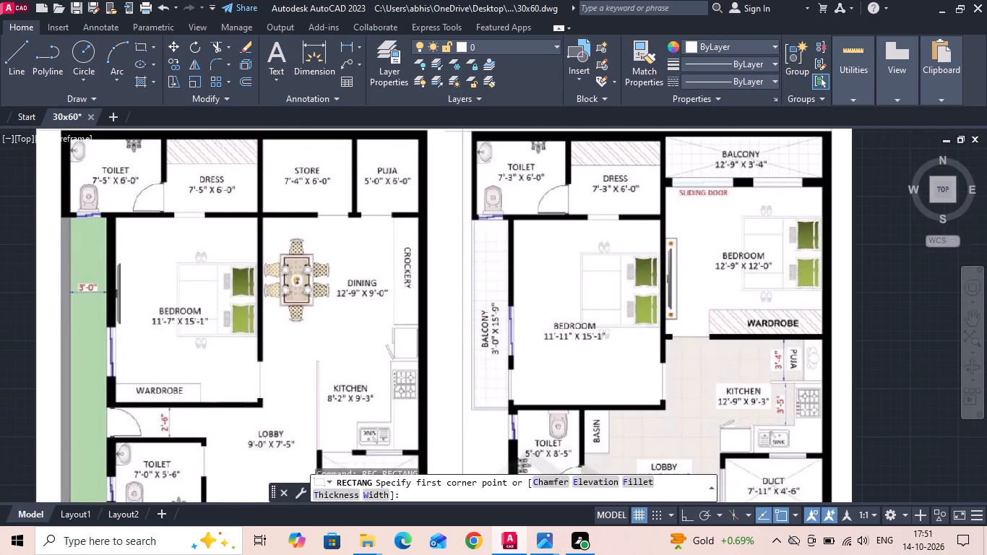
pyautogui.scroll(-2, 199, 169)
pyautogui.moveTo(415, 186); pyautogui.dragTo(425, 203)
pyautogui.write('d')
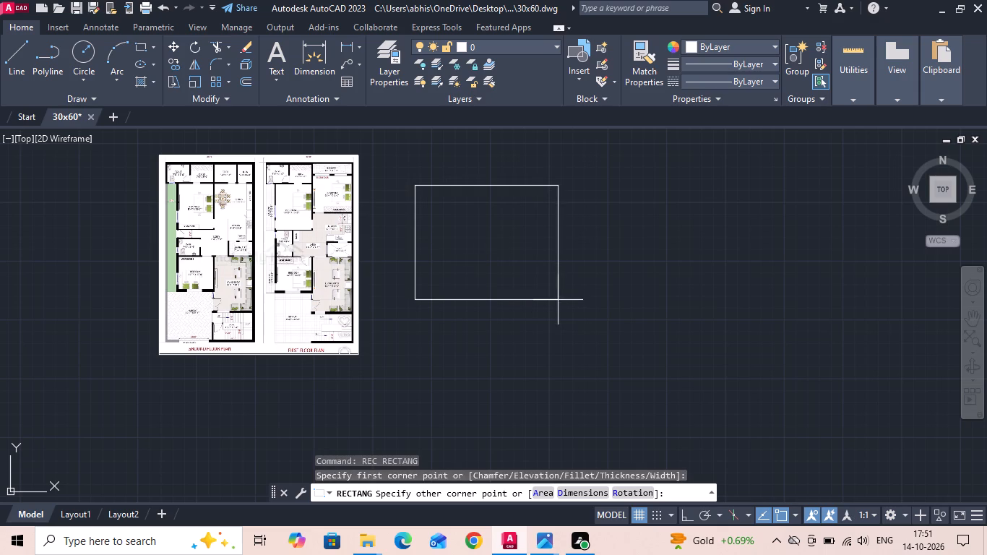
pyautogui.press('space')
pyautogui.write("30'")
pyautogui.press('Return')
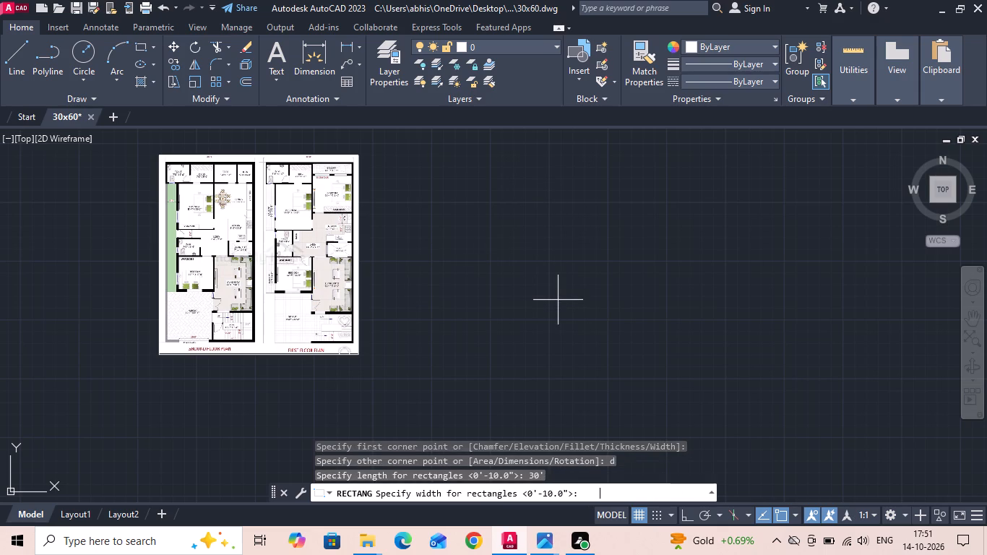
pyautogui.write("60'")
pyautogui.press('Return')
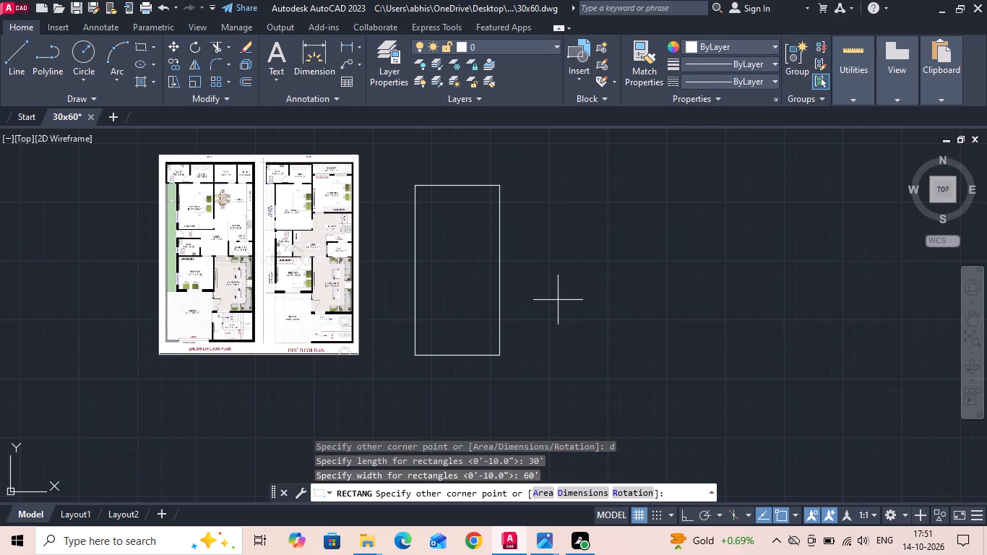
pyautogui.click(558, 298)
# Copy the 30' by 60' rectangle horizontally with Ortho on, leaving a gap beside the original on the side away from the image.
pyautogui.moveTo(537, 285); pyautogui.dragTo(520, 273)
pyautogui.click(473, 246)
pyautogui.rightClick(470, 246)
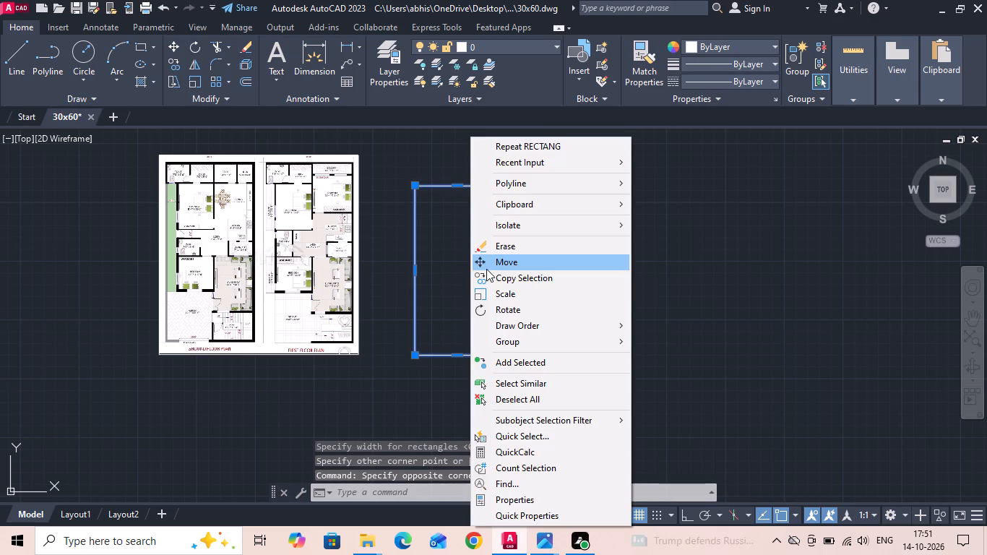
pyautogui.click(488, 275)
pyautogui.moveTo(548, 280); pyautogui.dragTo(588, 280)
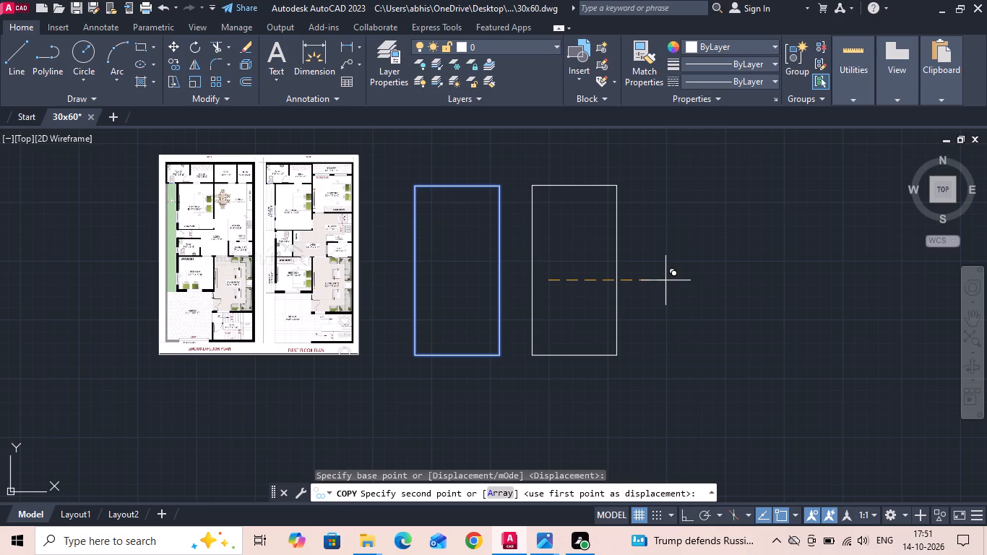
pyautogui.press('F8')
pyautogui.click(677, 283)
pyautogui.press('Escape')
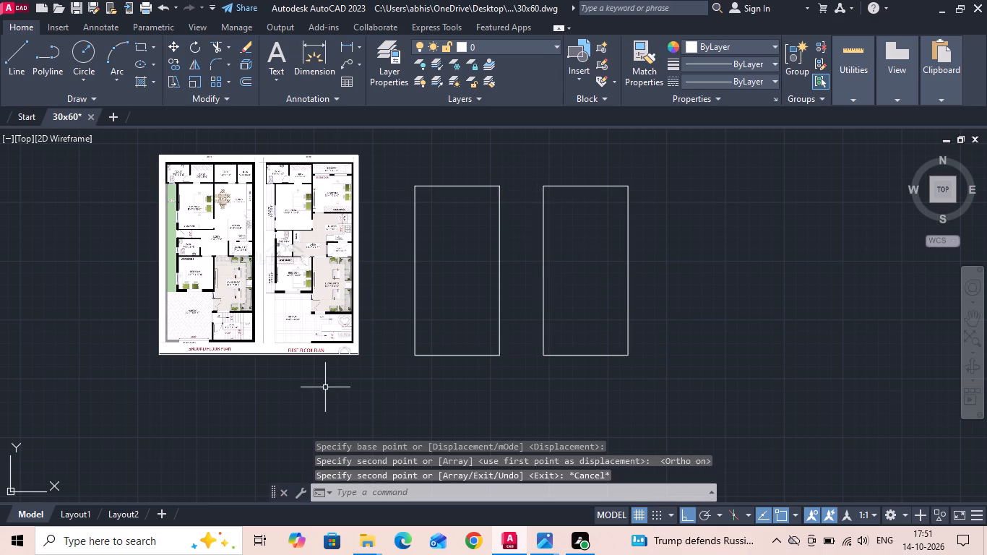
# Scale the floor plan image down about its lower-right corner to nearly the height of the rectangles.
pyautogui.click(383, 357)
pyautogui.click(324, 322)
pyautogui.rightClick(327, 317)
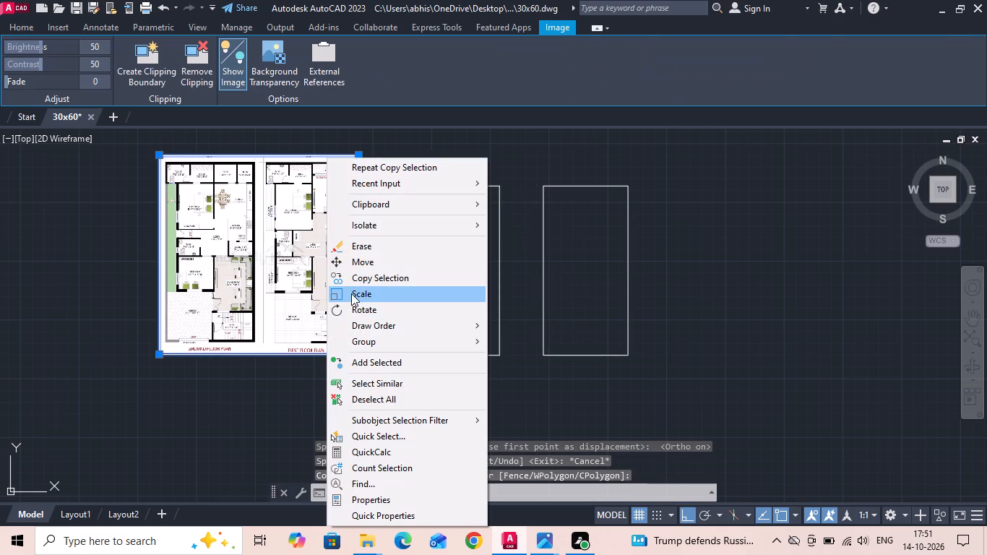
pyautogui.click(351, 293)
pyautogui.click(363, 354)
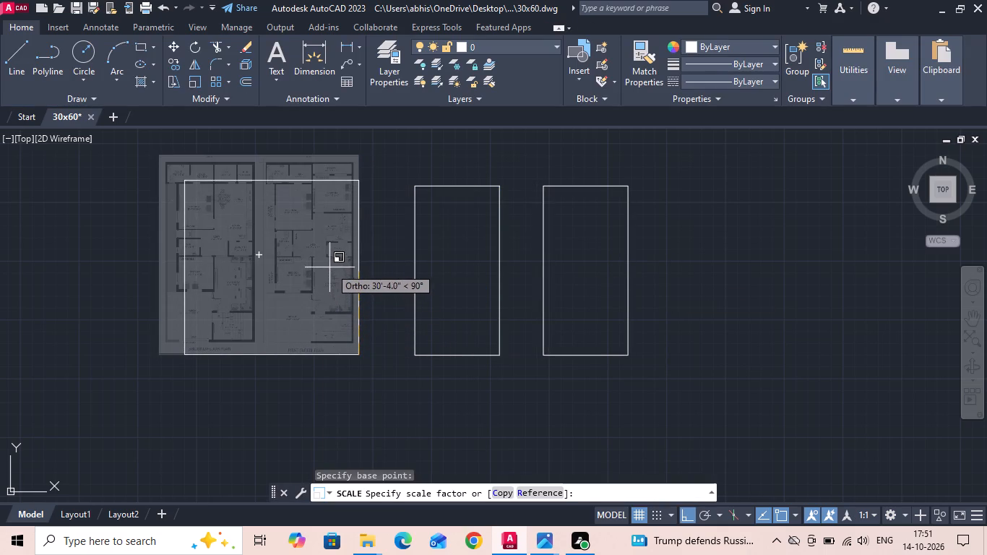
pyautogui.click(329, 267)
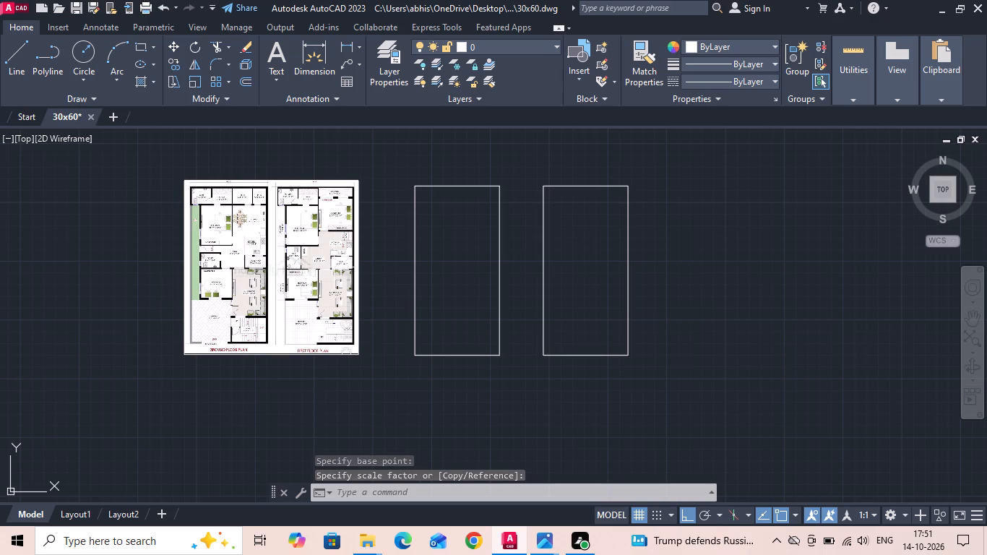
# Move the rectangle nearest the image to the image's opposite side, beside the ground floor plan and level with the image's top edge.
pyautogui.moveTo(316, 234); pyautogui.dragTo(414, 261, button='middle')
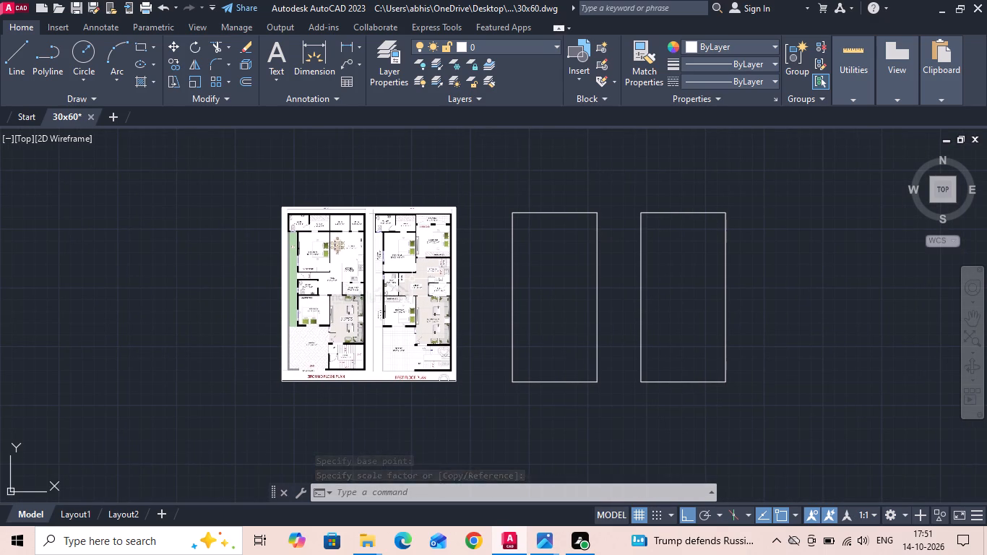
pyautogui.moveTo(587, 302); pyautogui.dragTo(553, 243)
pyautogui.click(536, 183)
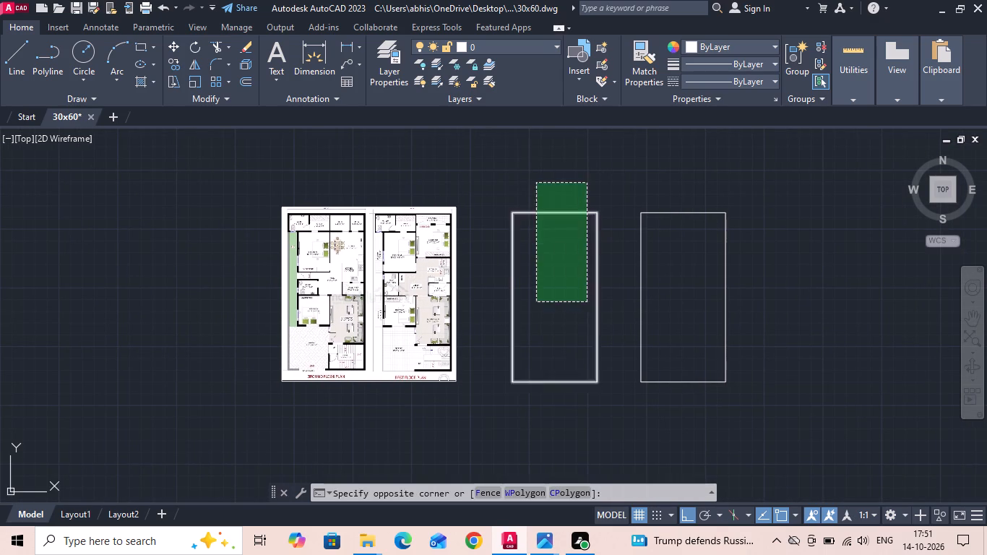
pyautogui.rightClick(536, 183)
pyautogui.click(585, 262)
pyautogui.moveTo(577, 286); pyautogui.dragTo(522, 287)
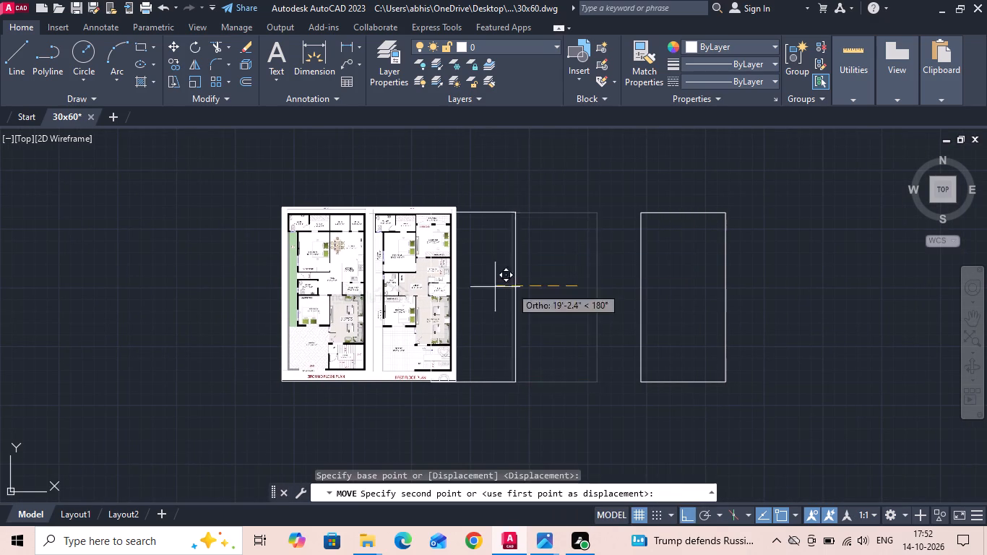
pyautogui.moveTo(207, 285); pyautogui.dragTo(387, 285, button='middle')
pyautogui.scroll(1, 418, 277)
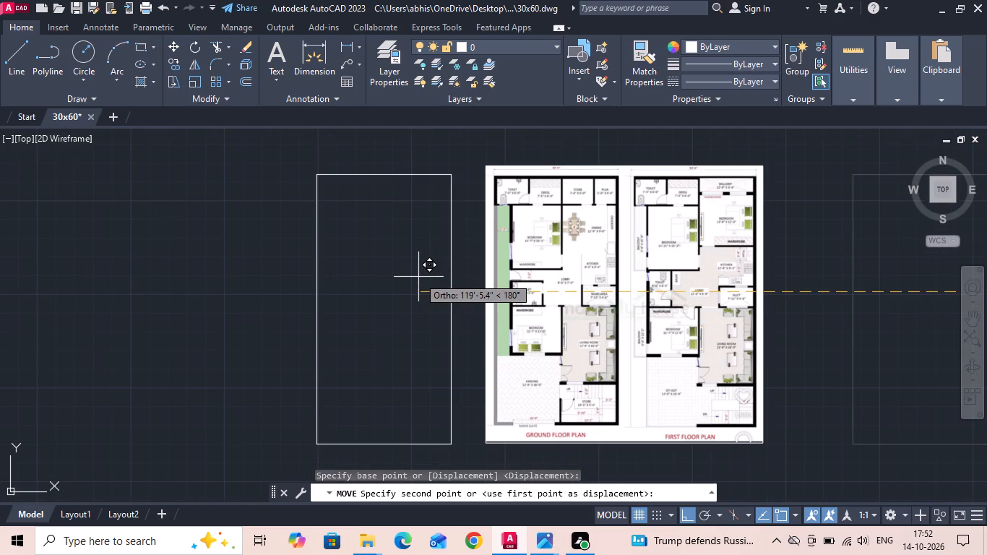
pyautogui.press('F8')
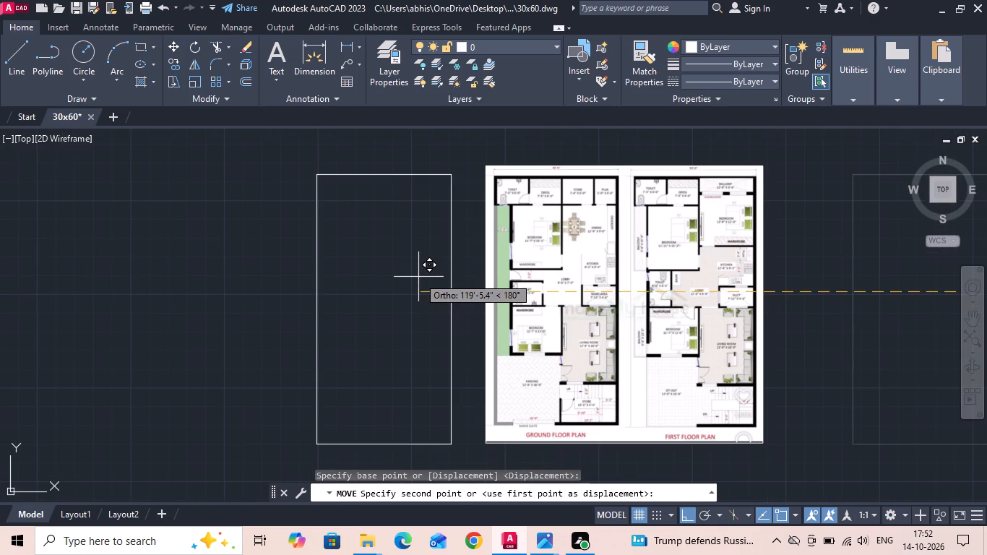
pyautogui.click(423, 283)
pyautogui.press('Escape')
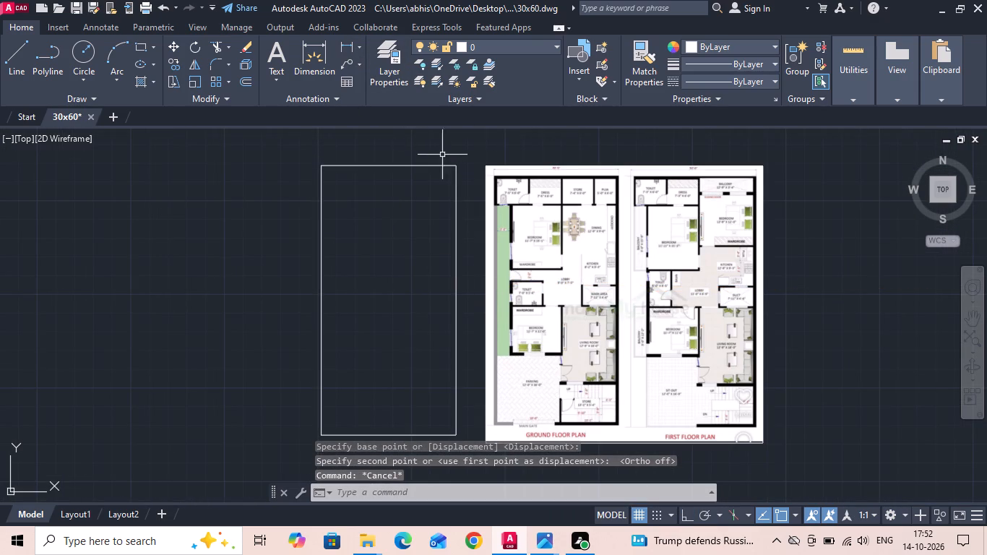
# Offset the rectangle beside the ground floor plan inward by 9" to form the outer wall thickness.
pyautogui.scroll(2, 465, 158)
pyautogui.write('o 9')
pyautogui.press('space')
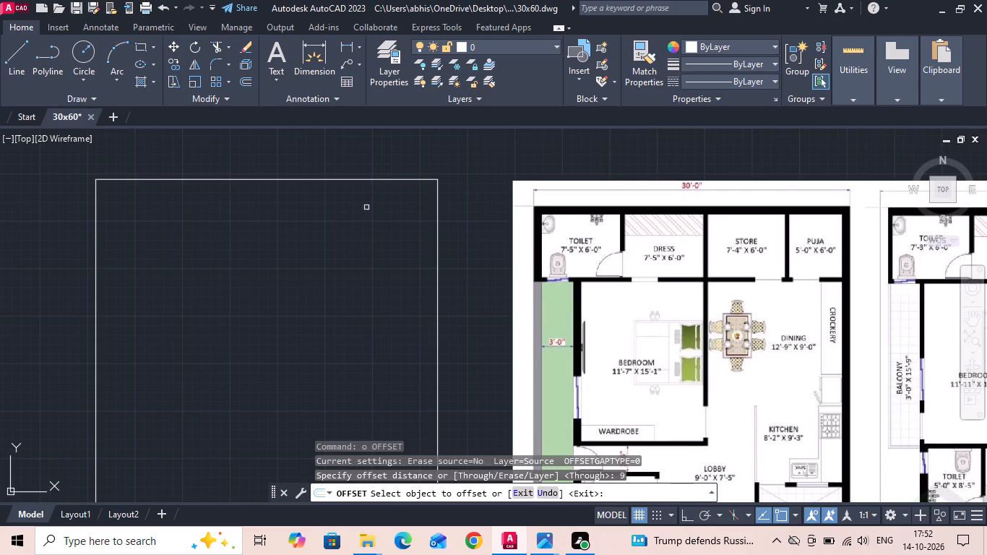
pyautogui.click(342, 180)
pyautogui.click(326, 223)
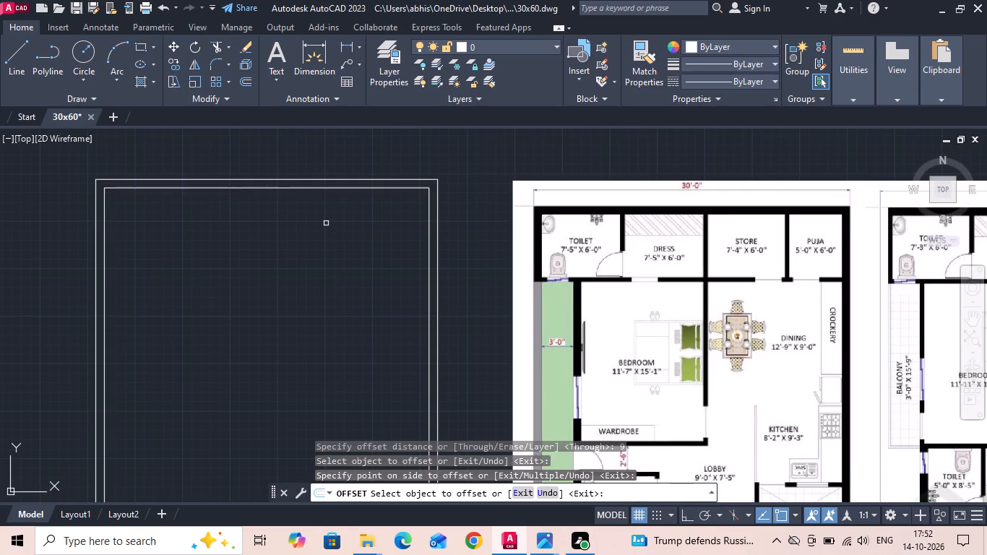
# Explode the inner offset rectangle into separate lines.
pyautogui.write('x')
pyautogui.press('space')
pyautogui.click(325, 187)
pyautogui.press('space')
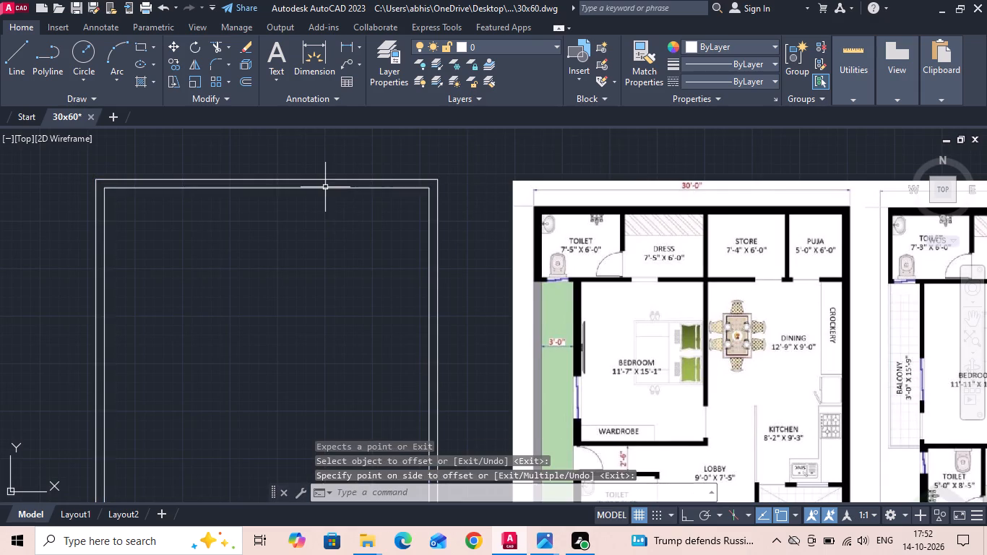
pyautogui.click(325, 187)
pyautogui.write('x')
pyautogui.press('space')
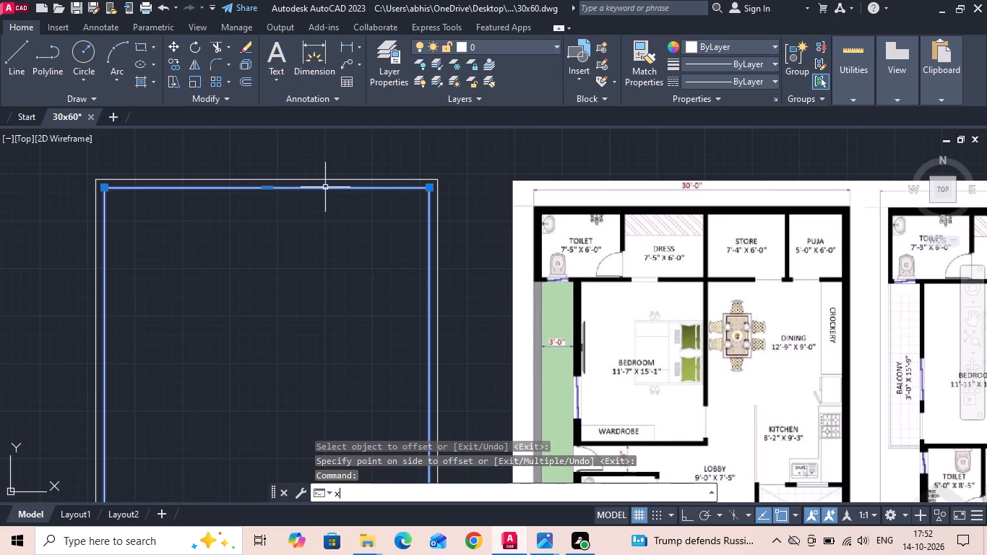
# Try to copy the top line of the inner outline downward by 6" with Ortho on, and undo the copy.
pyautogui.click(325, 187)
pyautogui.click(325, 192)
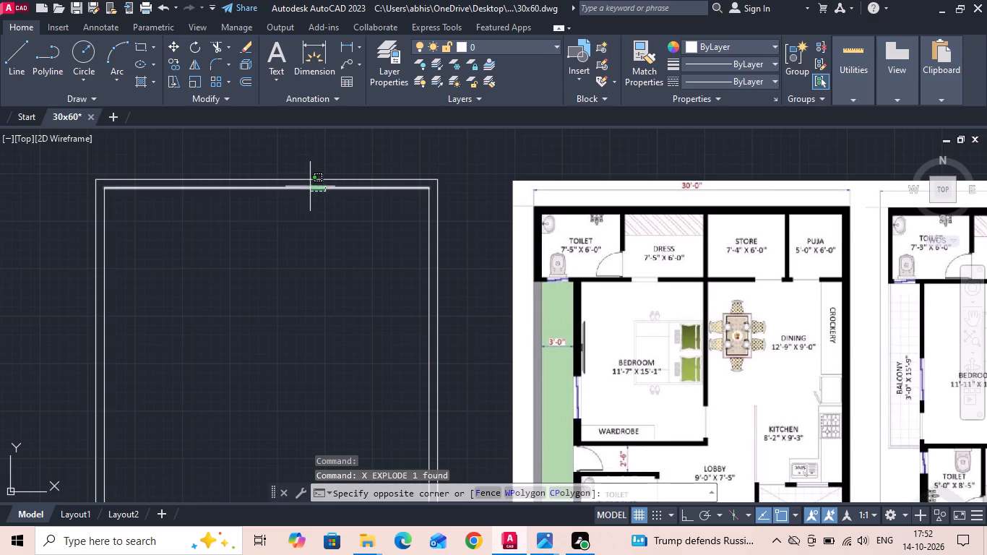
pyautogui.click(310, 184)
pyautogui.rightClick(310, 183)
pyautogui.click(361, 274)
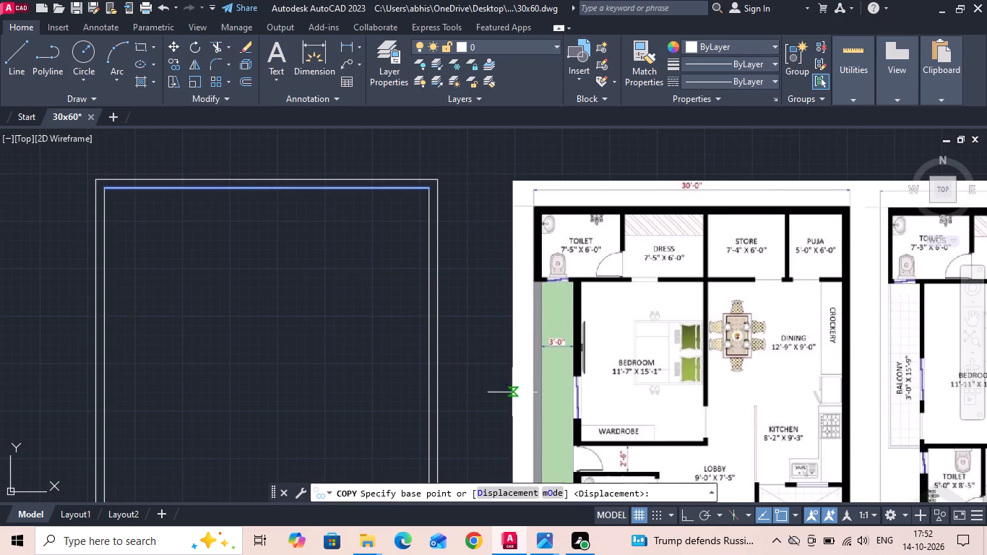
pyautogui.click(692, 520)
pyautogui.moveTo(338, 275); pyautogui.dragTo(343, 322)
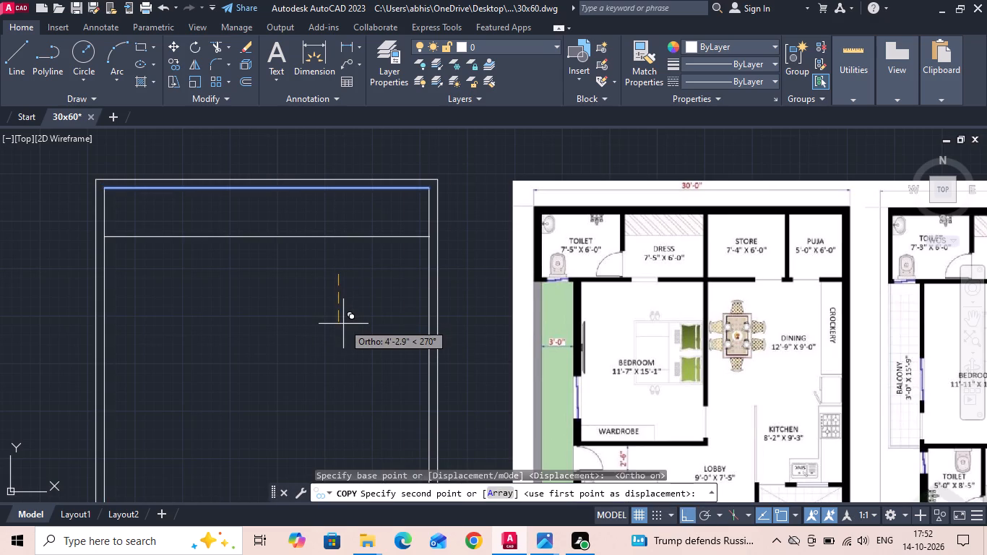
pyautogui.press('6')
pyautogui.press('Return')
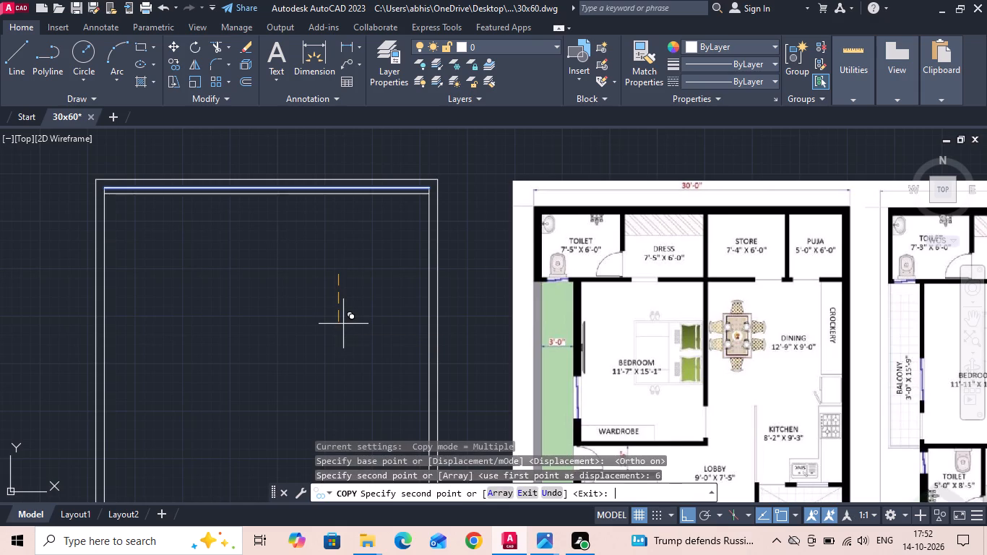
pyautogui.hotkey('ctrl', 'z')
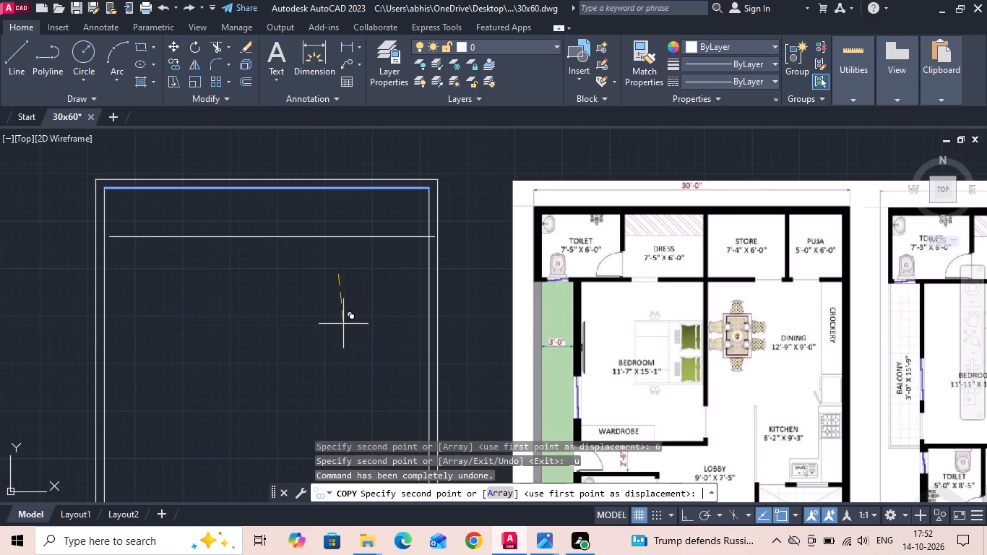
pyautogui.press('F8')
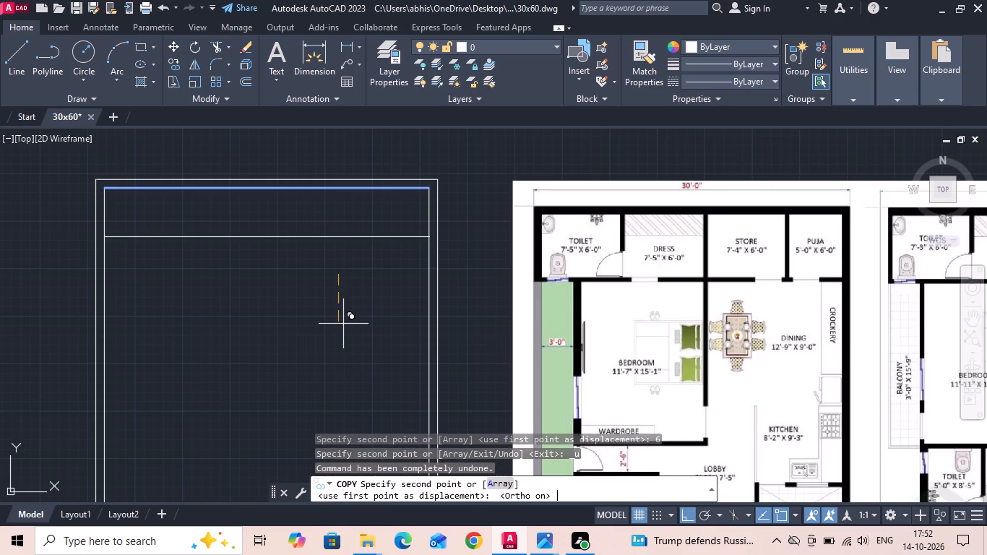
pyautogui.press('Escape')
# Copy the top line of the inner outline 6' straight down to set the depth of the toilet and dress rooms.
pyautogui.click(303, 189)
pyautogui.rightClick(303, 189)
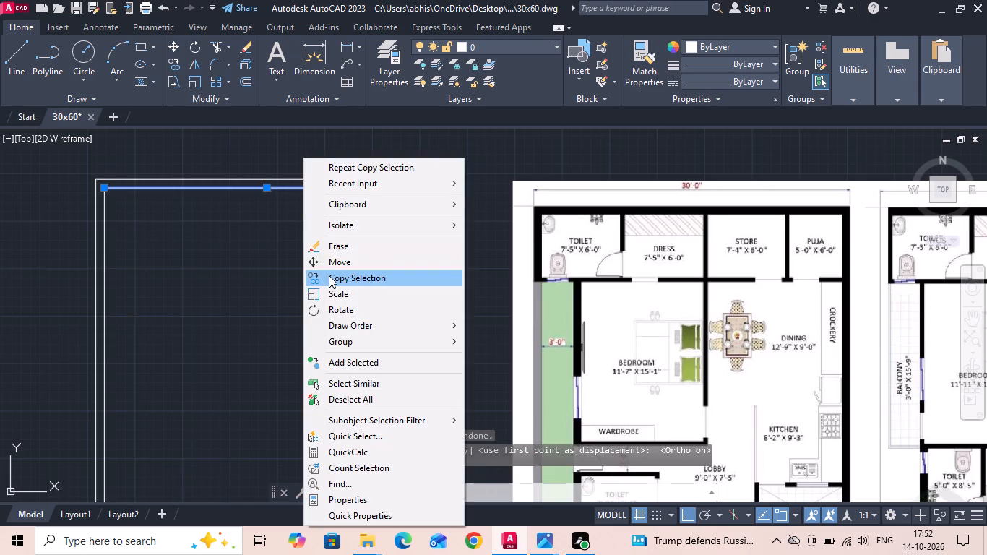
pyautogui.click(331, 280)
pyautogui.moveTo(331, 288); pyautogui.dragTo(329, 343)
pyautogui.write("6'")
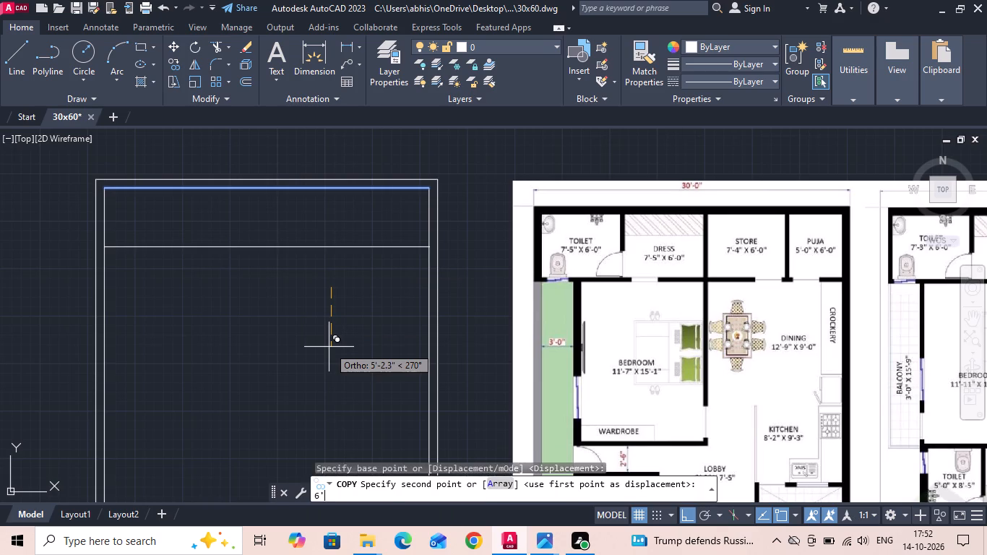
pyautogui.press('Return')
pyautogui.press('Escape')
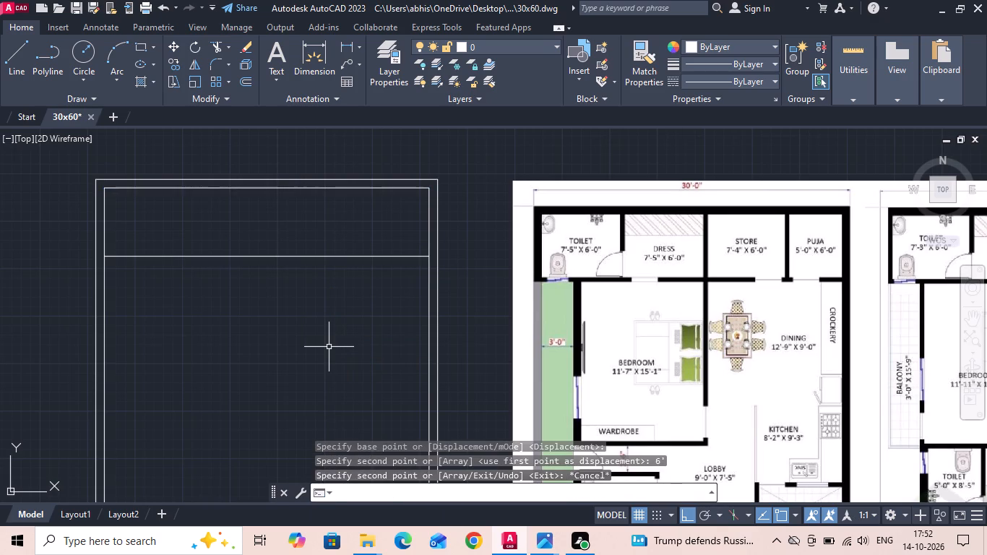
# Offset the copied line 6" downward to form the wall below the toilet, dress, store and puja rooms.
pyautogui.write('o')
pyautogui.press('space')
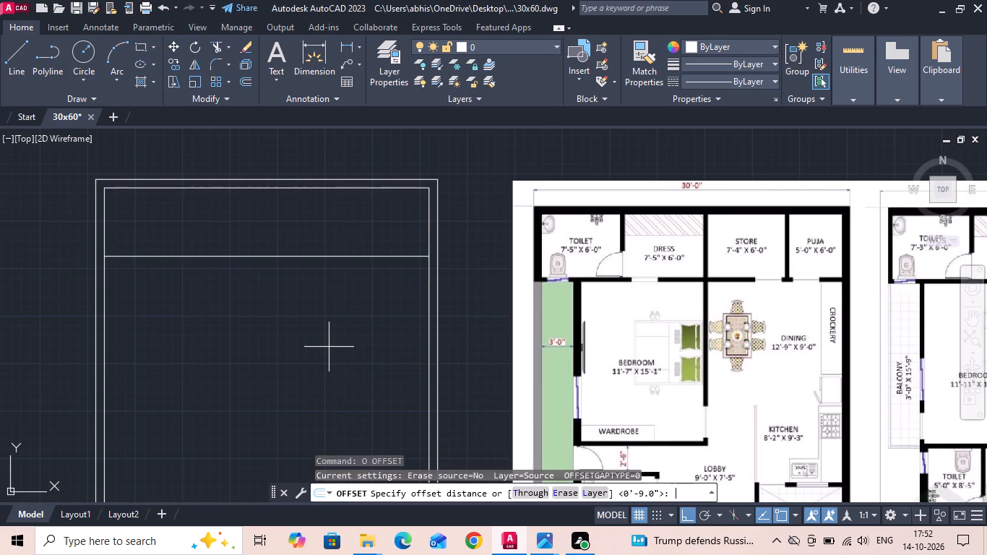
pyautogui.write('6')
pyautogui.press('space')
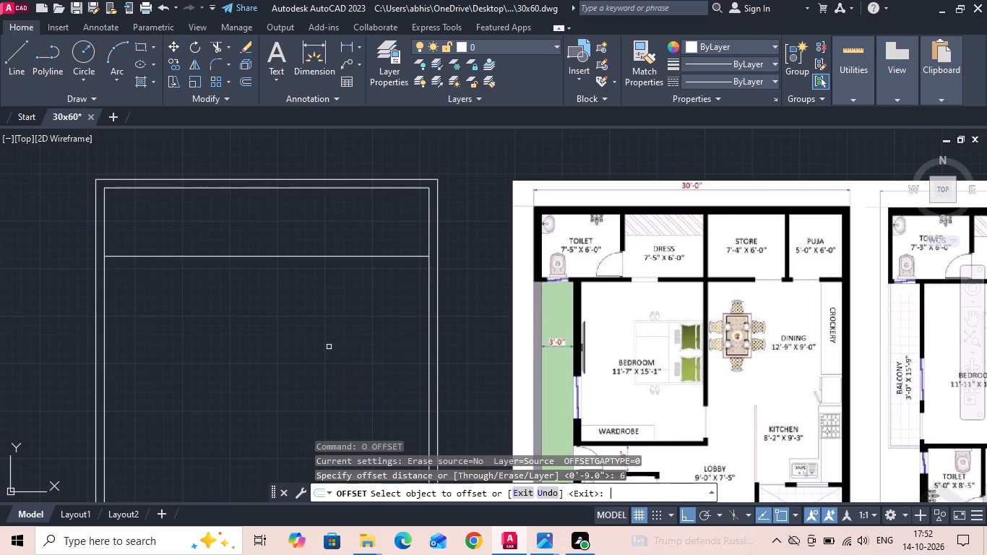
pyautogui.click(273, 256)
pyautogui.click(262, 309)
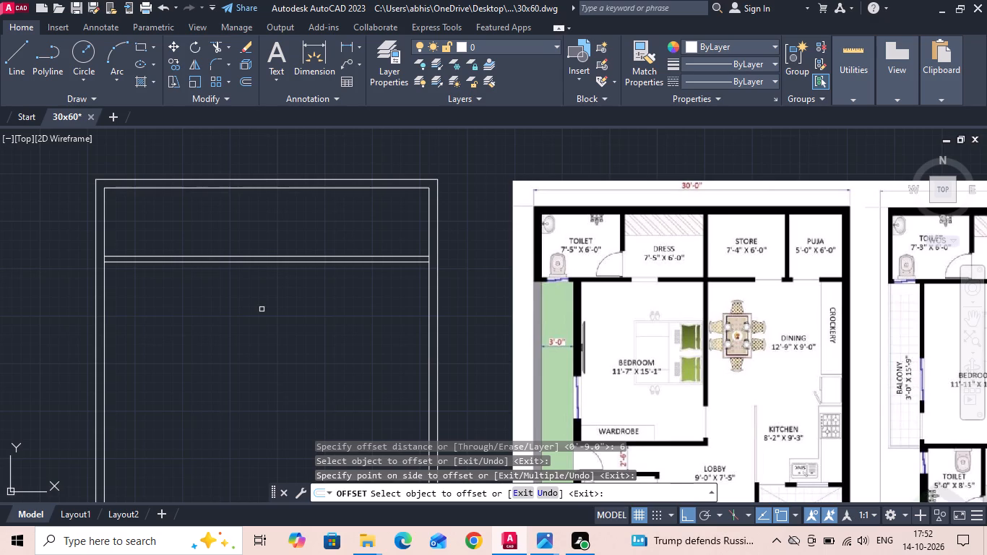
pyautogui.press('Escape')
# Offset the lower line of that wall 15'1" downward to set the upper bedroom's depth.
pyautogui.press('o')
pyautogui.press('Return')
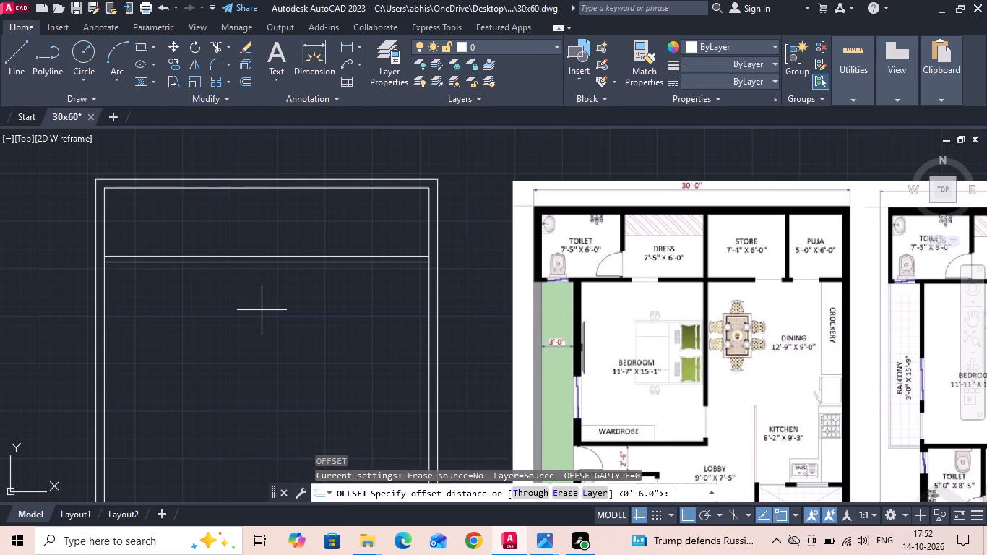
pyautogui.write("15'")
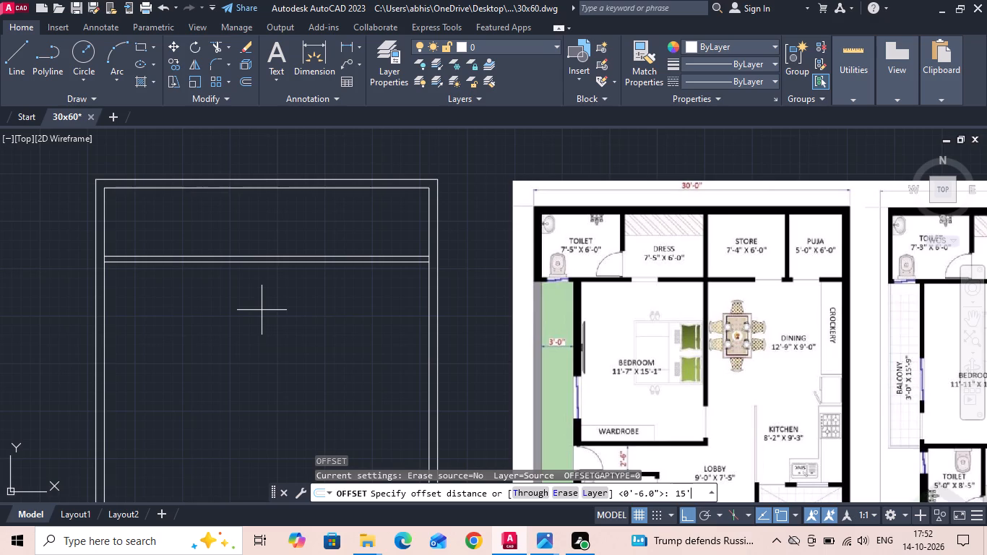
pyautogui.press('1')
pyautogui.press('space')
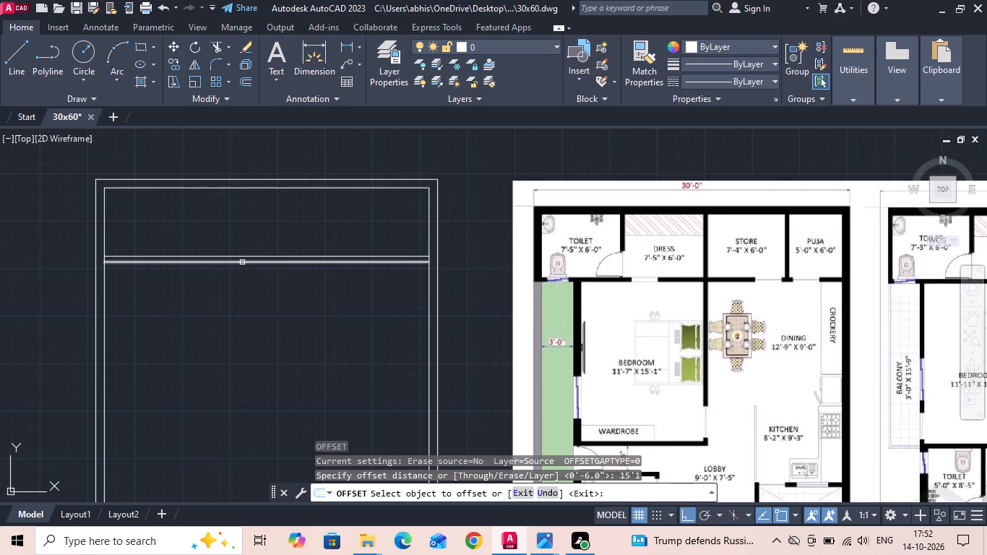
pyautogui.click(242, 262)
pyautogui.click(225, 339)
pyautogui.moveTo(228, 334); pyautogui.dragTo(236, 230, button='middle')
pyautogui.press('Escape')
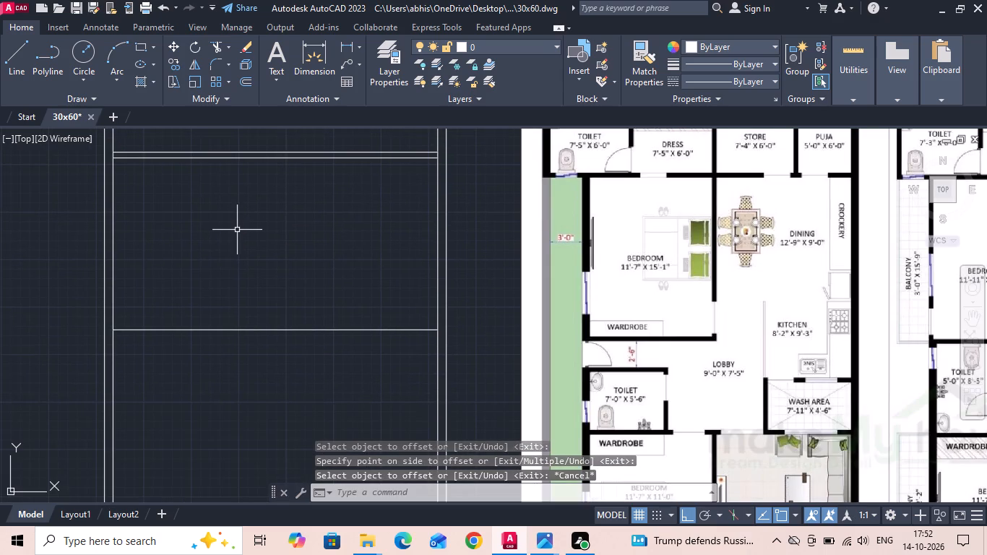
# Offset the line at the bottom of the upper bedroom 6" downward to form its wall.
pyautogui.write('o 6')
pyautogui.press('space')
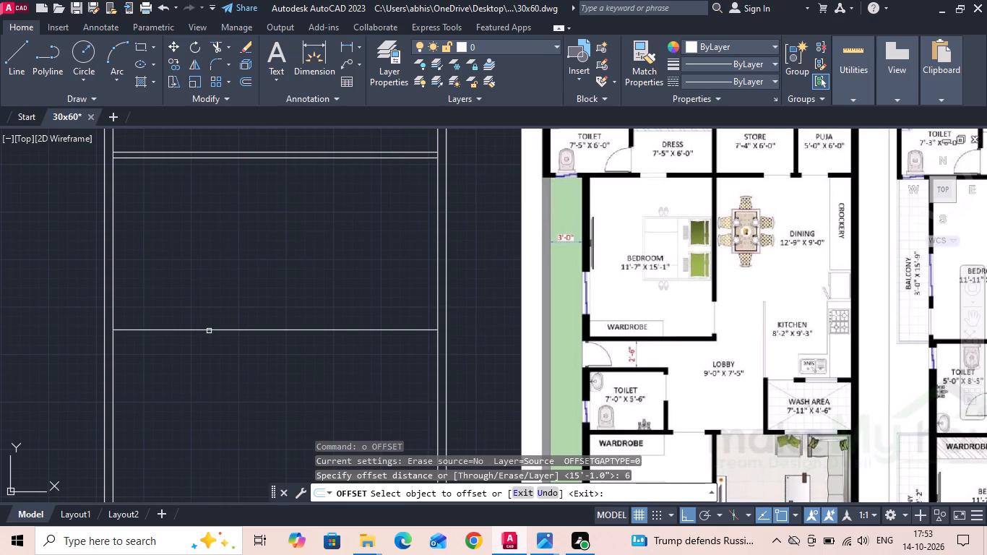
pyautogui.moveTo(207, 331); pyautogui.dragTo(204, 345)
pyautogui.click(199, 371)
pyautogui.moveTo(199, 373); pyautogui.dragTo(201, 318, button='middle')
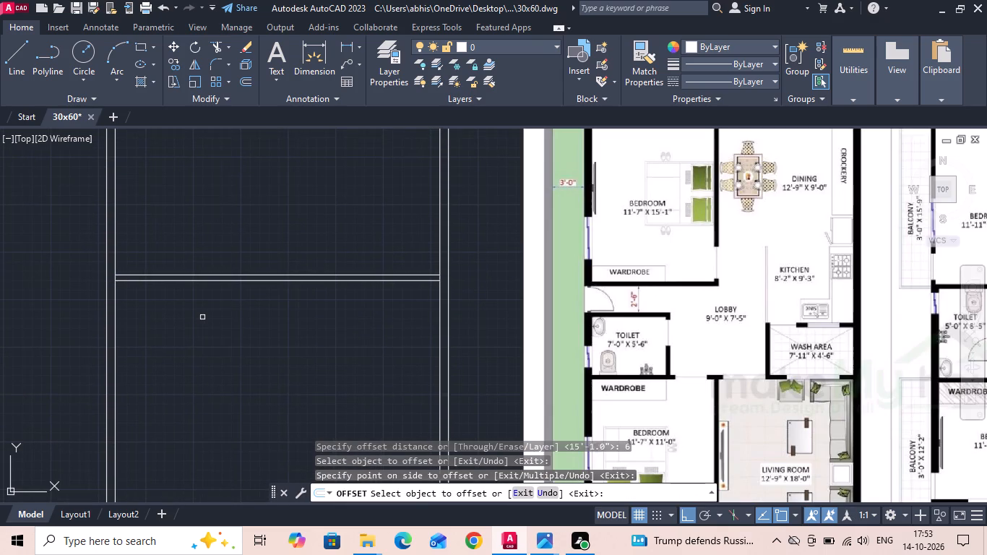
pyautogui.press('Escape')
# Offset the lower line of the upper bedroom's bottom wall 2'6" downward to set the passage width.
pyautogui.write('o')
pyautogui.press('space')
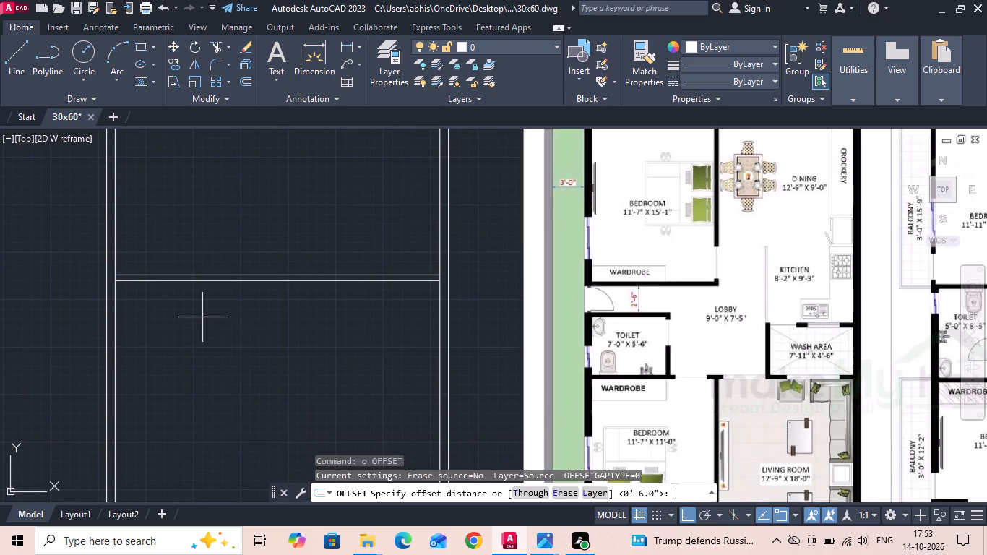
pyautogui.write("2'")
pyautogui.write('6')
pyautogui.press('space')
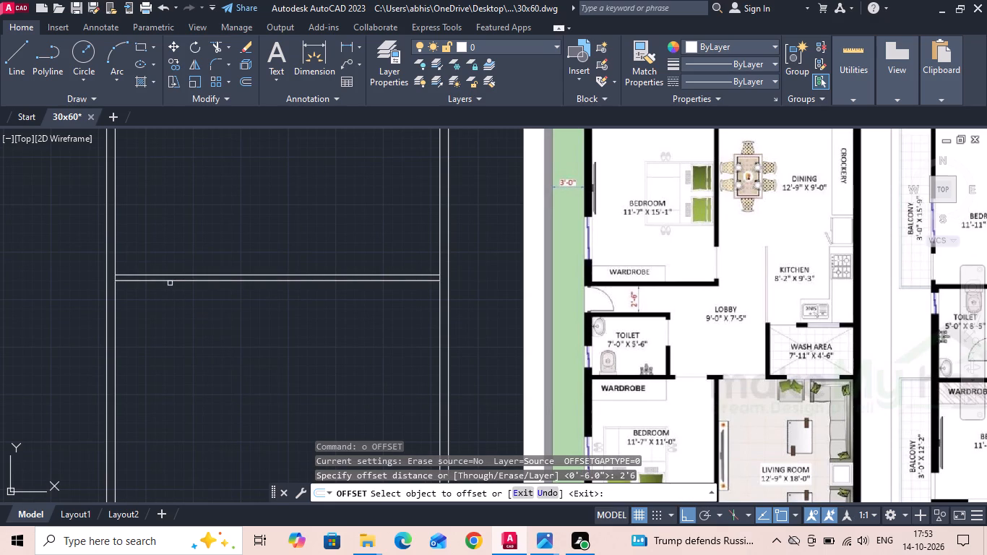
pyautogui.click(170, 283)
pyautogui.click(154, 356)
pyautogui.press('space')
# Offset the line below the passage 6" downward to form the toilet's upper wall.
pyautogui.write('o')
pyautogui.press('space')
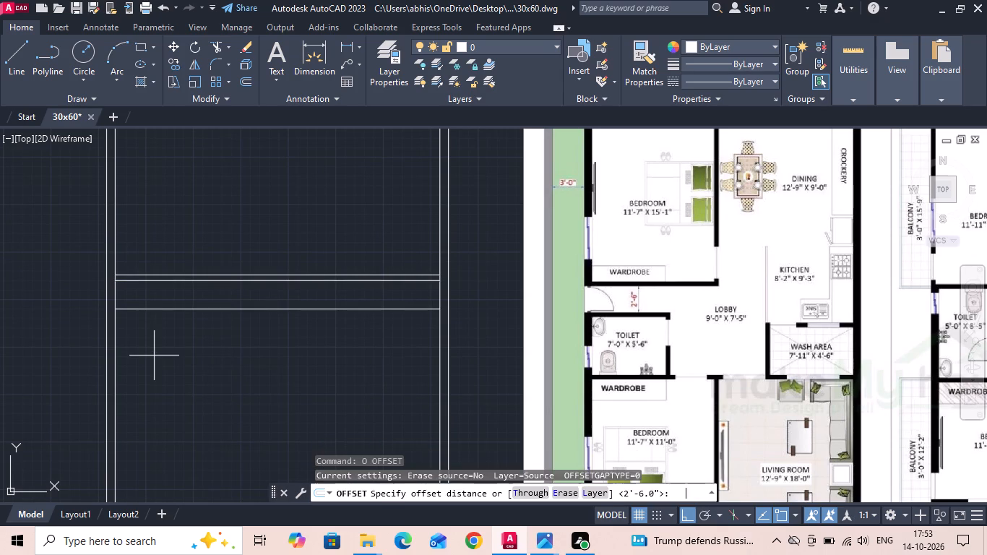
pyautogui.write('6')
pyautogui.press('space')
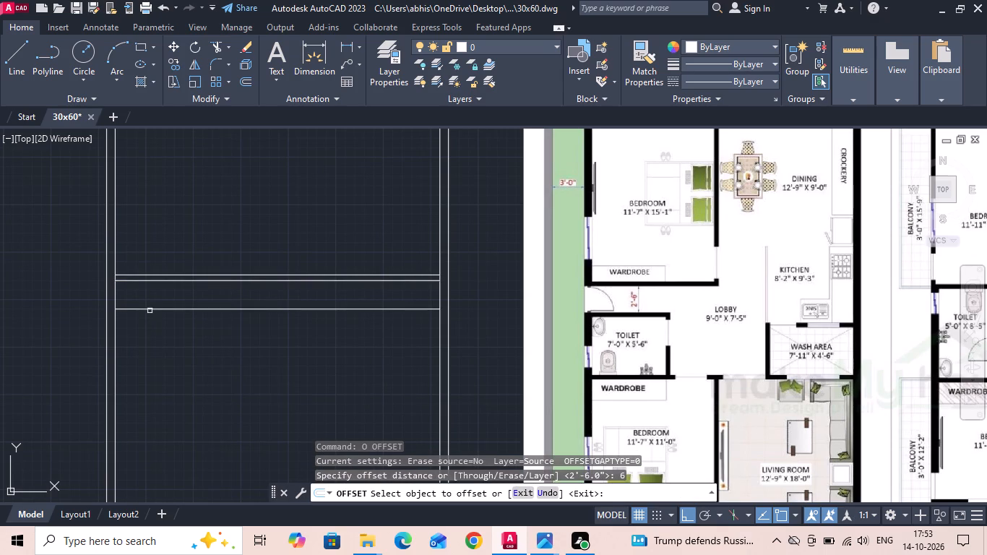
pyautogui.click(150, 311)
pyautogui.click(144, 347)
pyautogui.press('Escape')
# Offset the lower line of the toilet's upper wall 5'6" downward to set the toilet's depth.
pyautogui.write('o')
pyautogui.press('space')
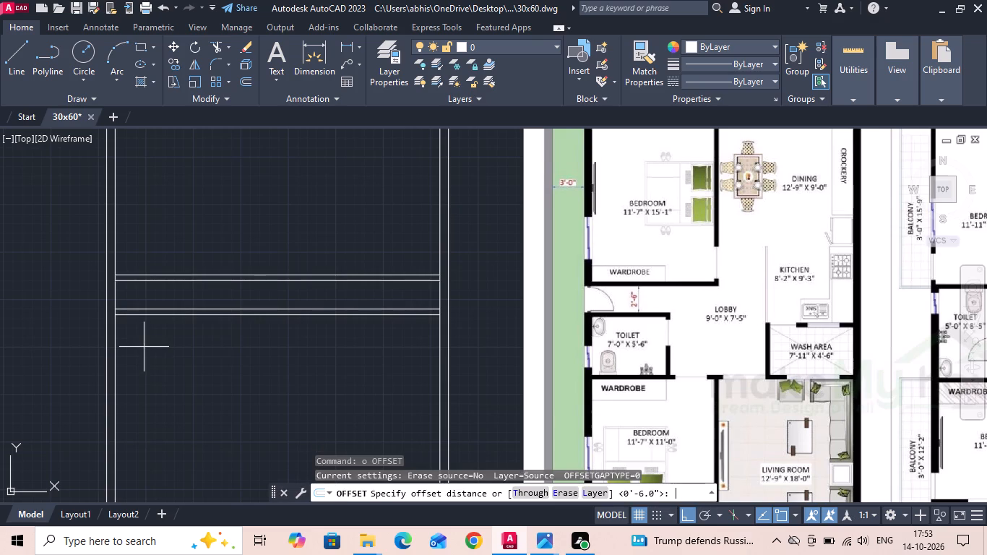
pyautogui.write("5'6")
pyautogui.press('space')
pyautogui.moveTo(141, 314); pyautogui.dragTo(136, 343)
pyautogui.click(131, 367)
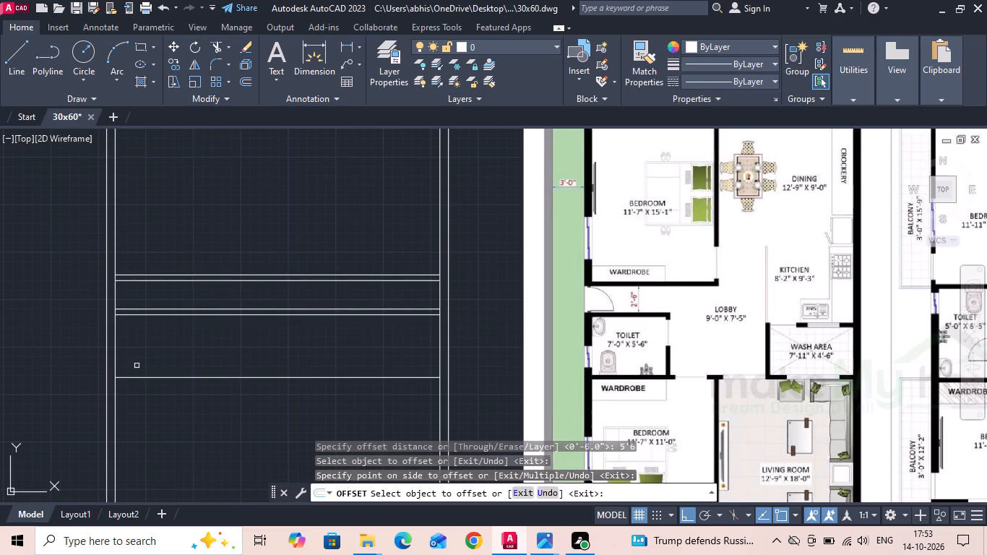
pyautogui.moveTo(140, 362); pyautogui.dragTo(166, 291, button='middle')
pyautogui.press('Escape')
# Offset the line below the toilet 6" downward to form the wall between the toilet and the lower bedroom.
pyautogui.write('o')
pyautogui.press('space')
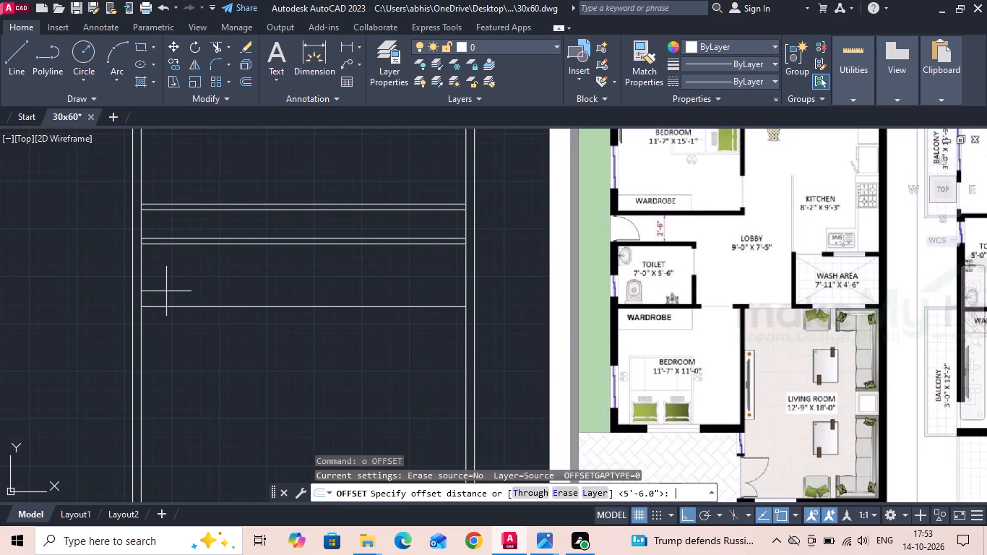
pyautogui.write('6')
pyautogui.press('space')
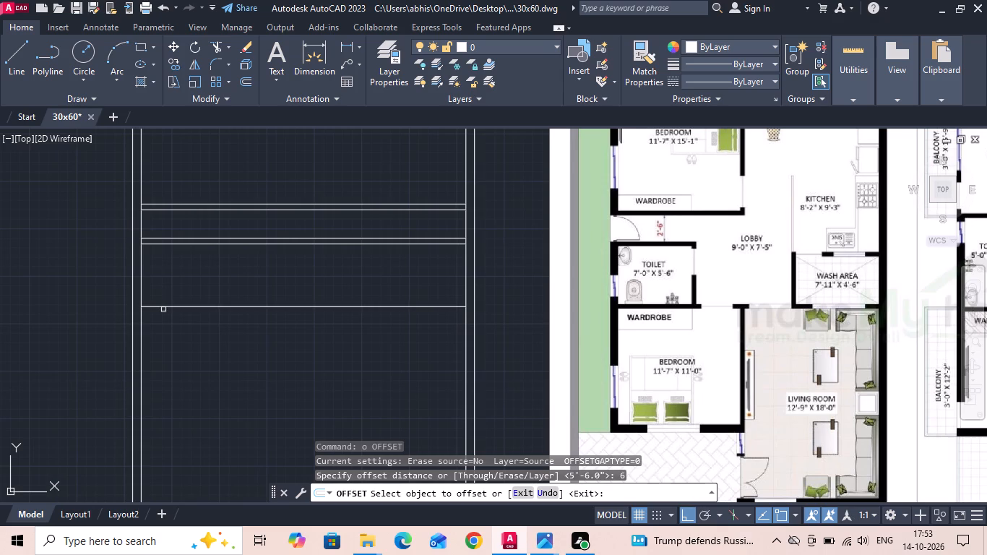
pyautogui.click(163, 305)
pyautogui.click(158, 338)
pyautogui.moveTo(165, 343); pyautogui.dragTo(183, 289, button='middle')
pyautogui.press('Escape')
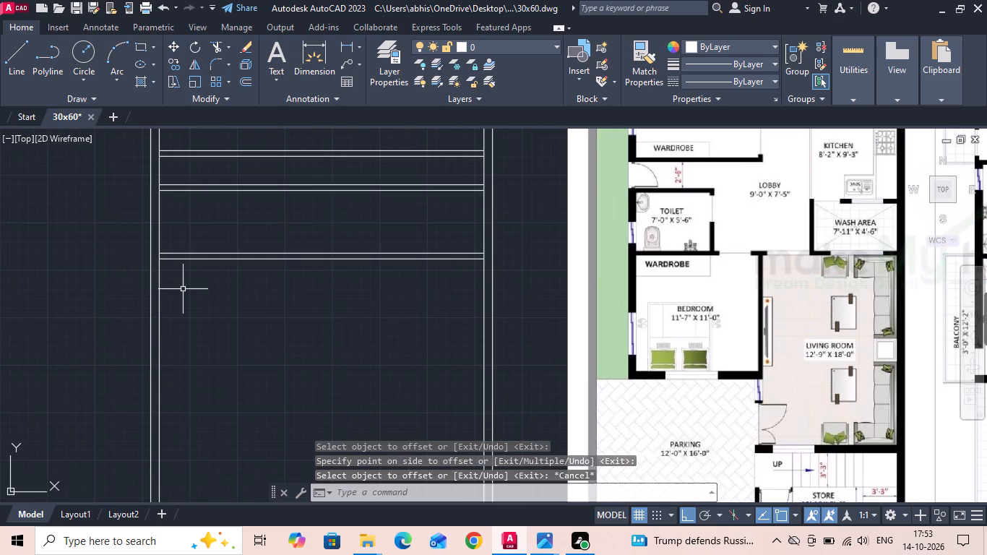
# Offset the lower line of the wall below the toilet 11' downward to set the lower bedroom's depth.
pyautogui.write("o 11'")
pyautogui.press('Return')
pyautogui.moveTo(186, 259); pyautogui.dragTo(186, 301)
pyautogui.click(182, 325)
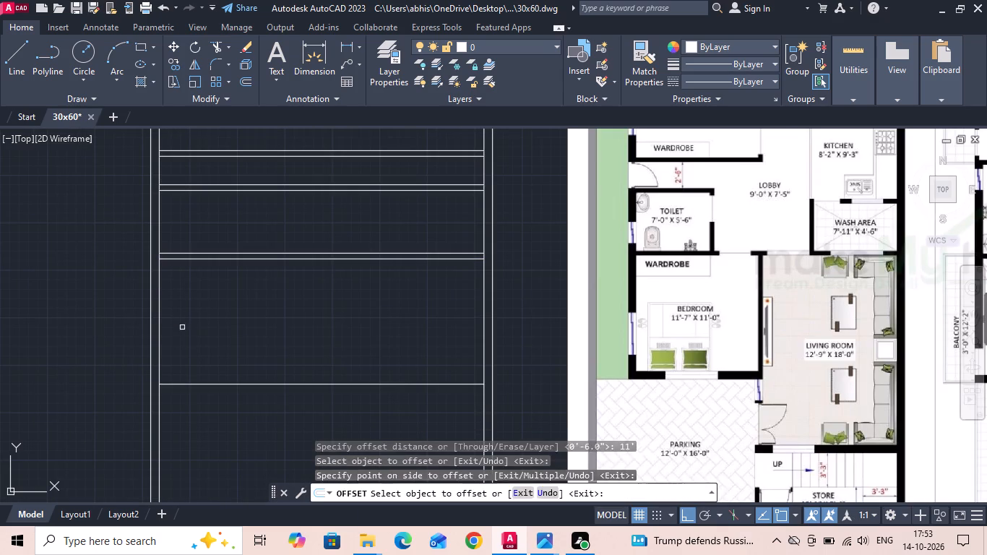
pyautogui.press('Escape')
# Offset the line at the bottom of the lower bedroom 9" downward to form the wall facing the parking area.
pyautogui.write('o')
pyautogui.press('space')
pyautogui.write('9')
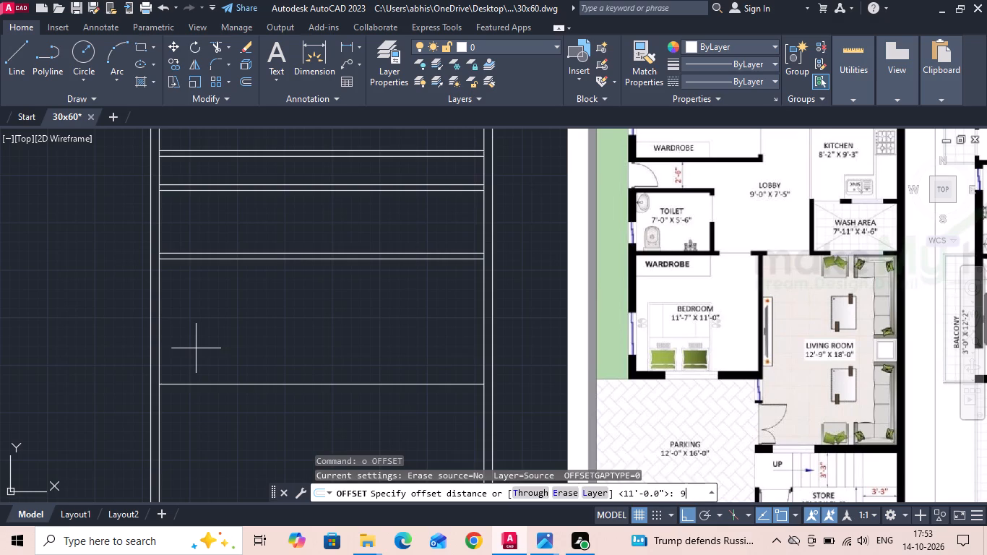
pyautogui.press('space')
pyautogui.moveTo(200, 384); pyautogui.dragTo(195, 403)
pyautogui.click(190, 416)
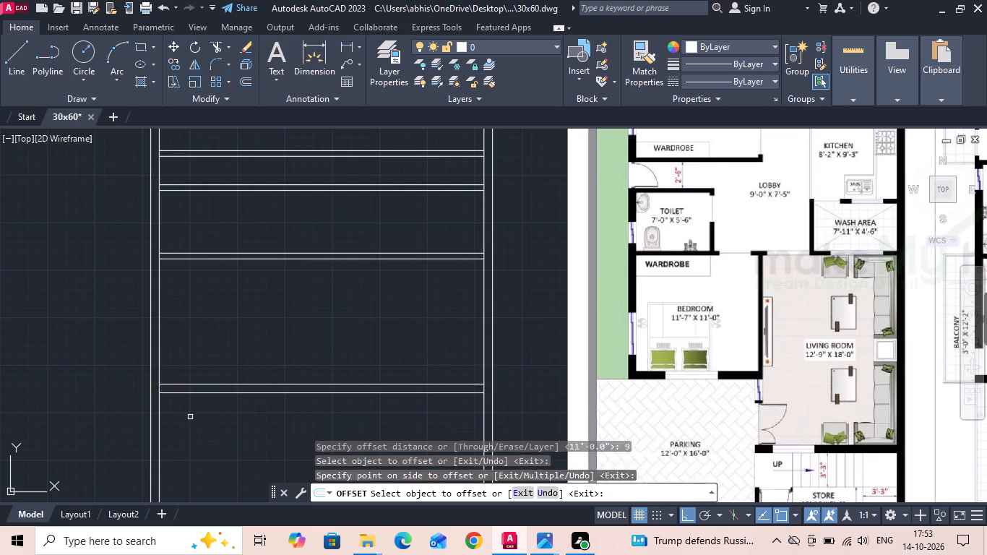
pyautogui.moveTo(191, 417); pyautogui.dragTo(227, 266, button='middle')
pyautogui.press('Escape')
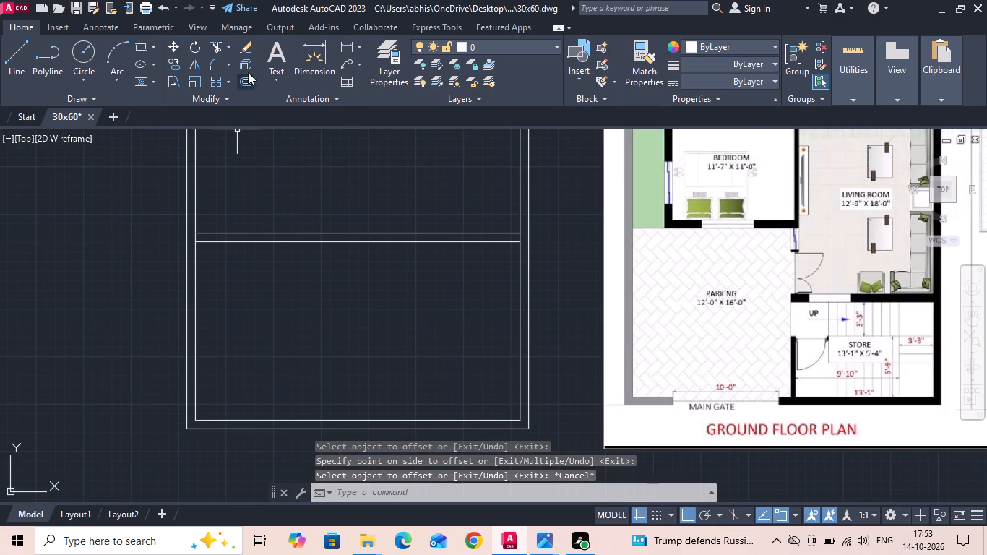
# Measure the parking depth from the lower line of the bedroom wall to the outline's inner and outer bottom lines.
pyautogui.click(343, 49)
pyautogui.click(259, 243)
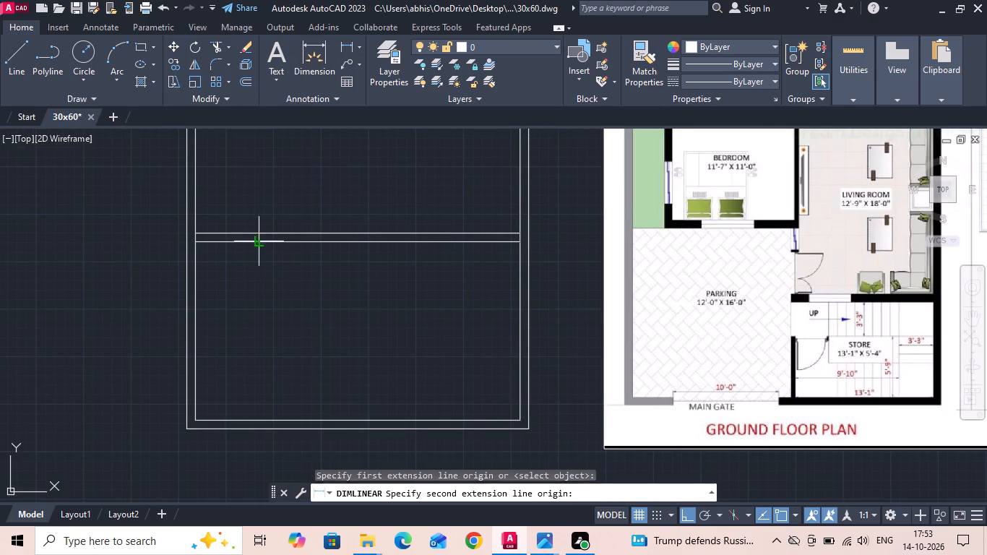
pyautogui.click(255, 419)
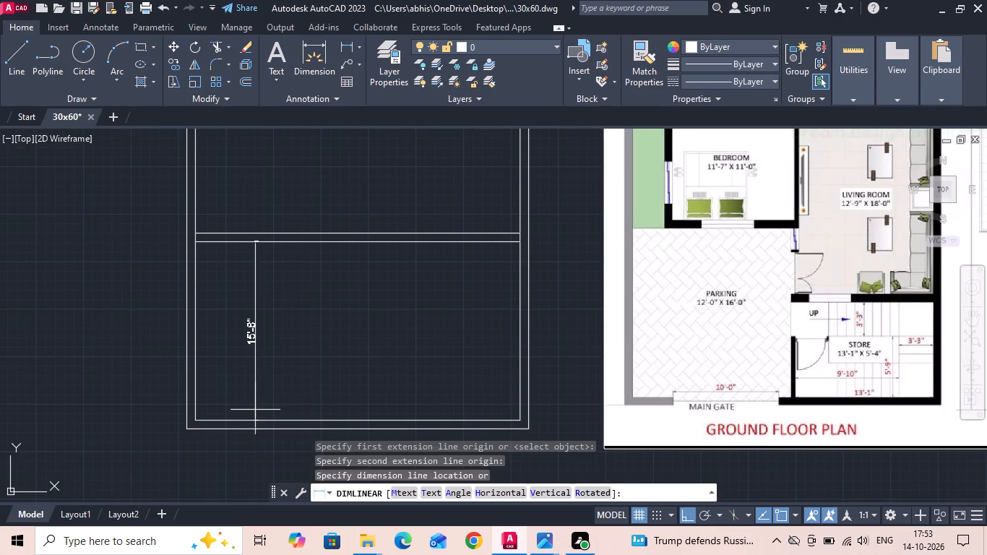
pyautogui.press('Escape')
pyautogui.press('space')
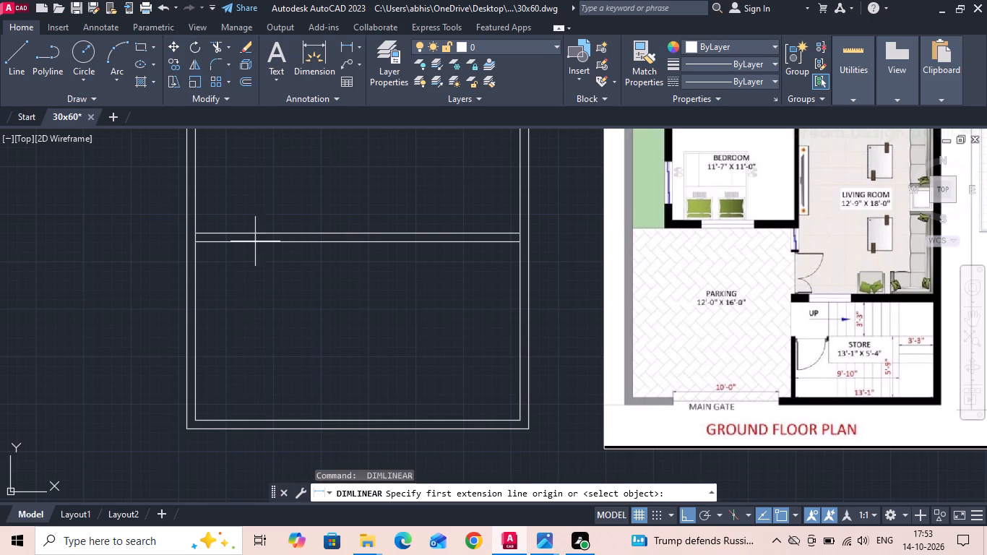
pyautogui.click(254, 242)
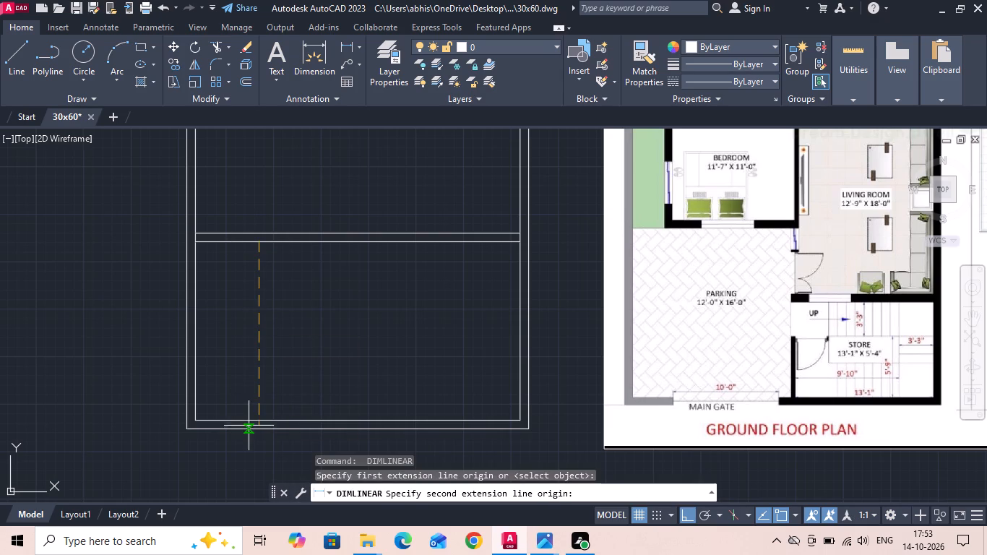
pyautogui.click(254, 427)
pyautogui.scroll(1, 262, 408)
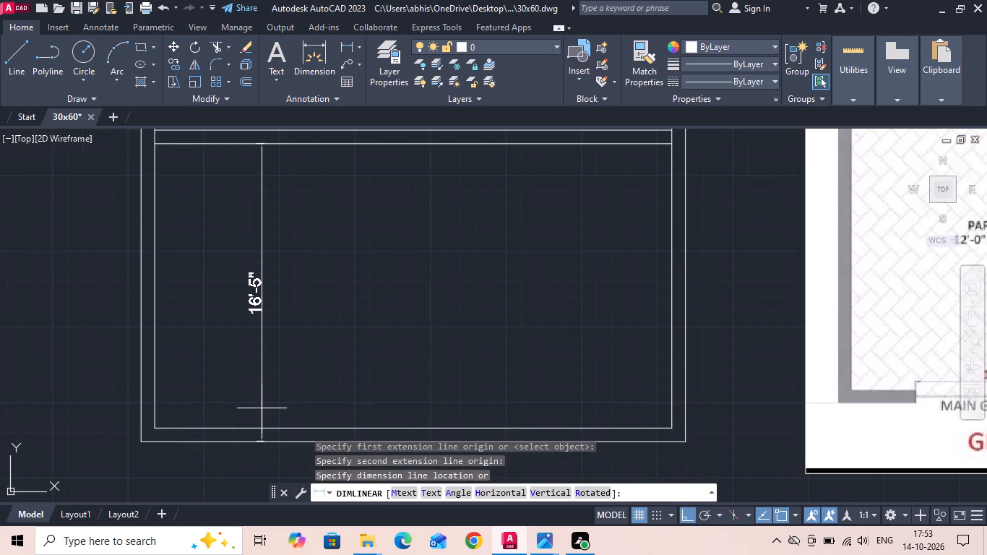
pyautogui.scroll(-1, 262, 408)
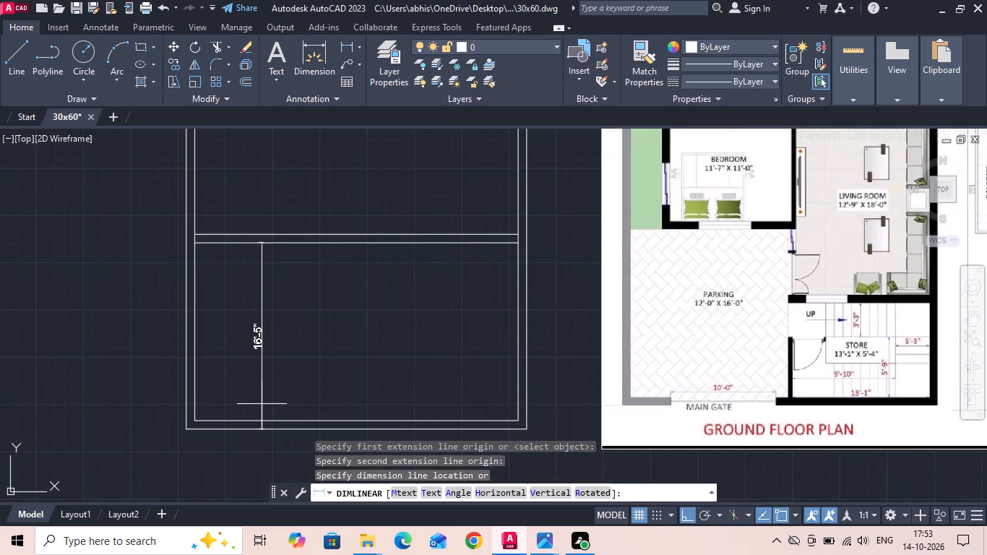
pyautogui.press('Escape')
pyautogui.moveTo(367, 401); pyautogui.dragTo(348, 395, button='middle')
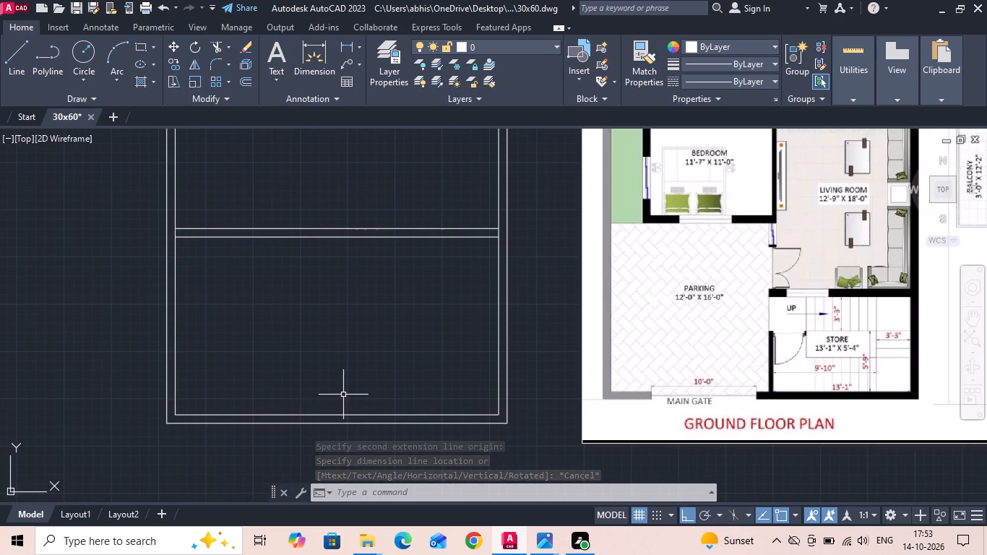
pyautogui.press('Escape')
# Save the drawing.
pyautogui.hotkey('ctrl', 's')
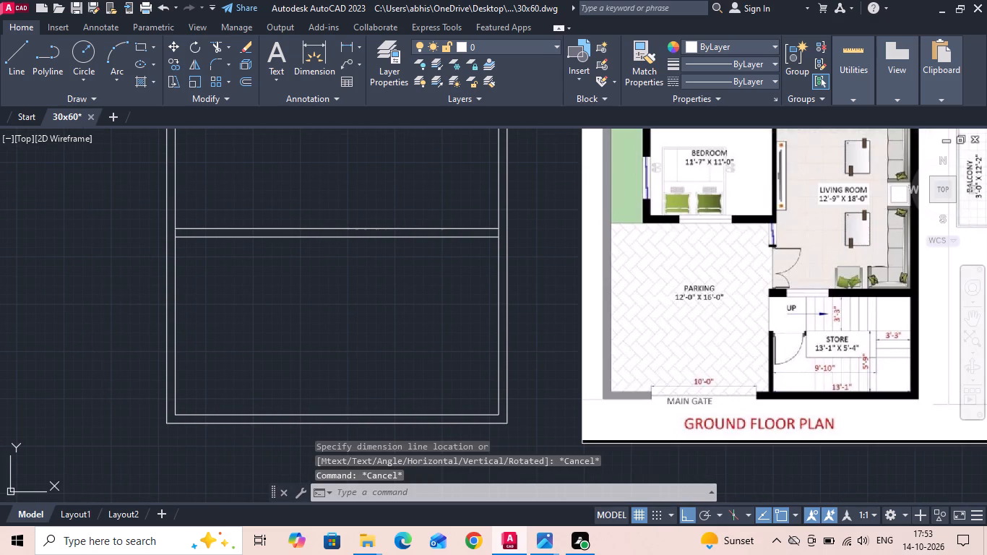
# Offset the inner bottom line of the outline 3'3" upward to mark the lower stair flight.
pyautogui.write('o')
pyautogui.press('space')
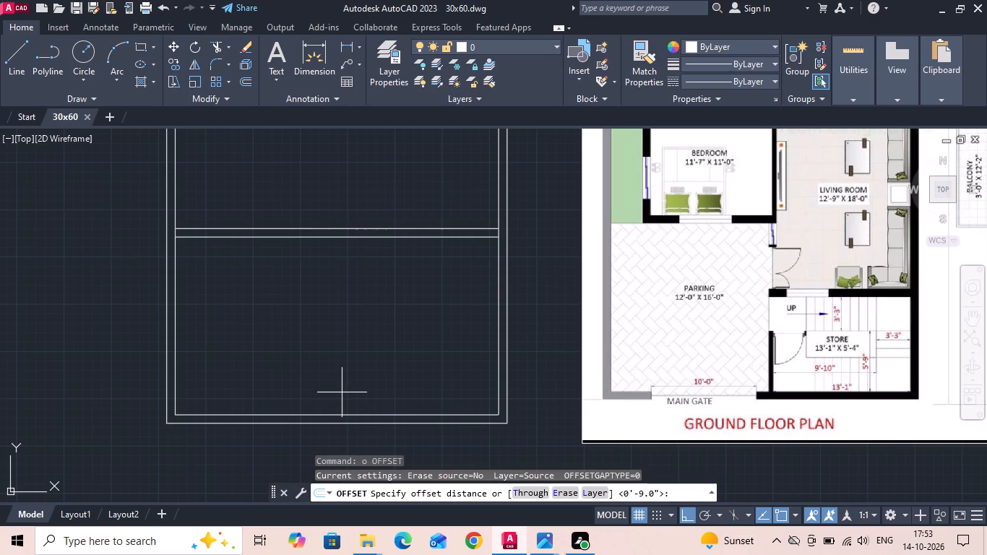
pyautogui.write("3'3")
pyautogui.press('Return')
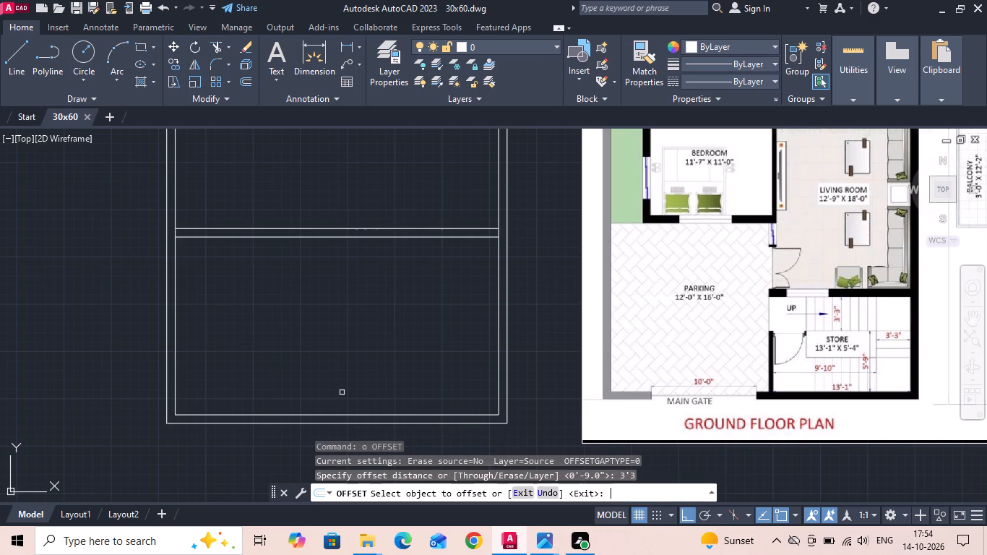
pyautogui.moveTo(409, 415); pyautogui.dragTo(410, 402)
pyautogui.click(418, 359)
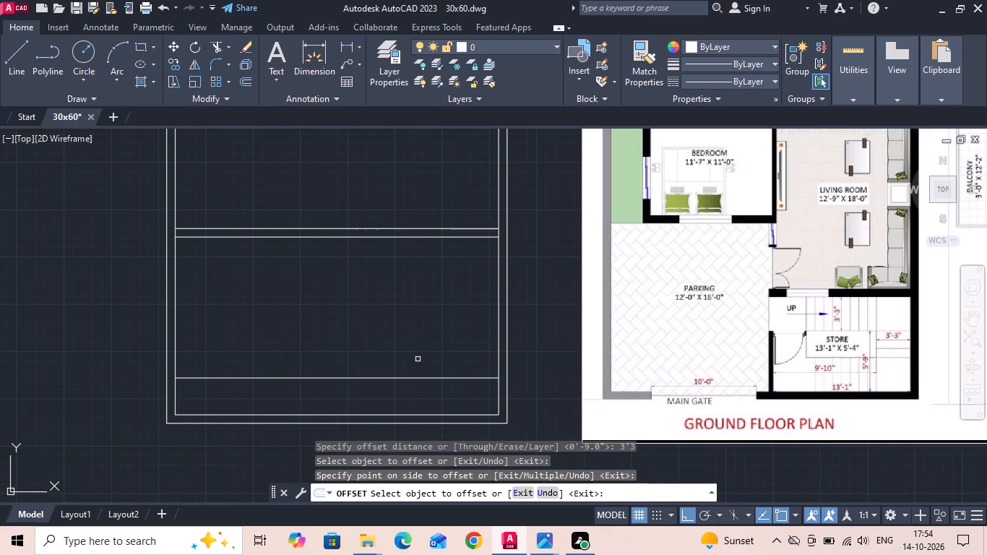
pyautogui.press('Escape')
# Offset the inner bottom line of the outline 5'9" upward for the store and staircase area.
pyautogui.write("o 5'")
pyautogui.press('9')
pyautogui.press('Return')
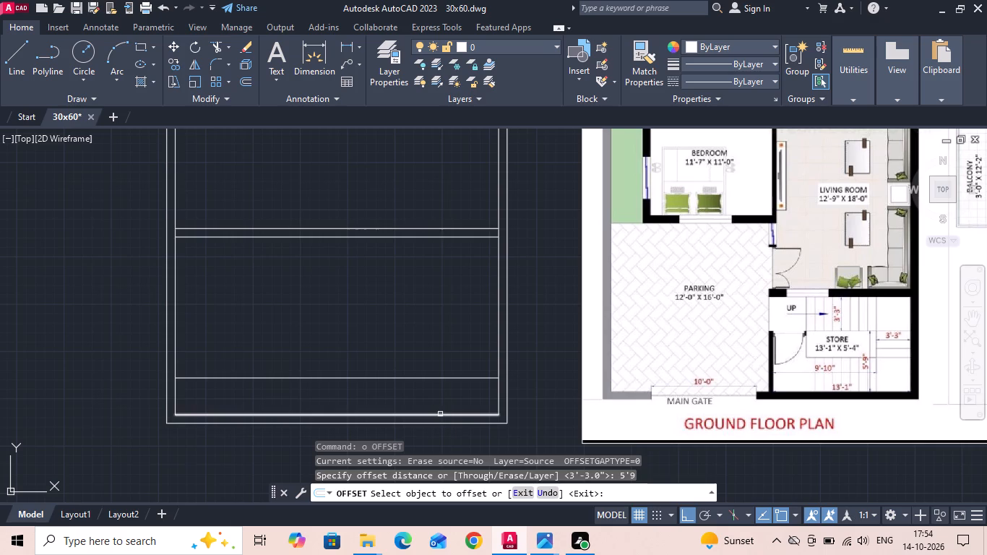
pyautogui.click(440, 416)
pyautogui.click(449, 353)
pyautogui.press('Escape')
# Offset the 5'9" line 3'3" upward to mark the upper stair flight.
pyautogui.write('o')
pyautogui.press('space')
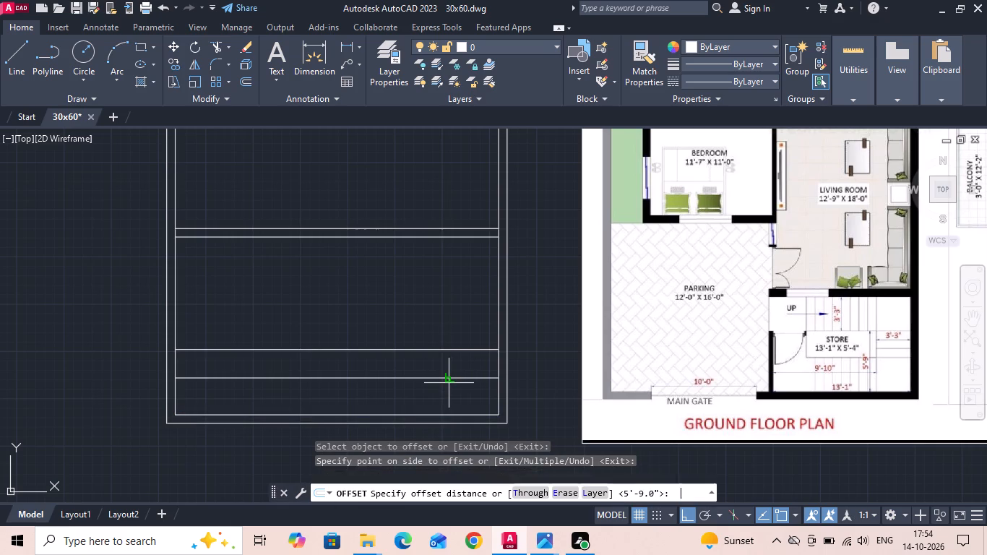
pyautogui.write("3'")
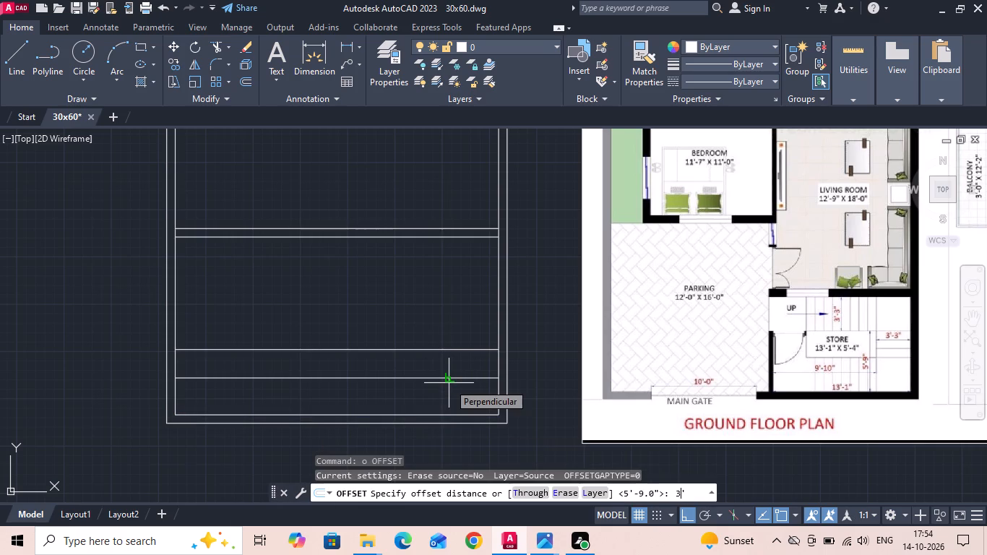
pyautogui.write('3')
pyautogui.press('space')
pyautogui.click(453, 349)
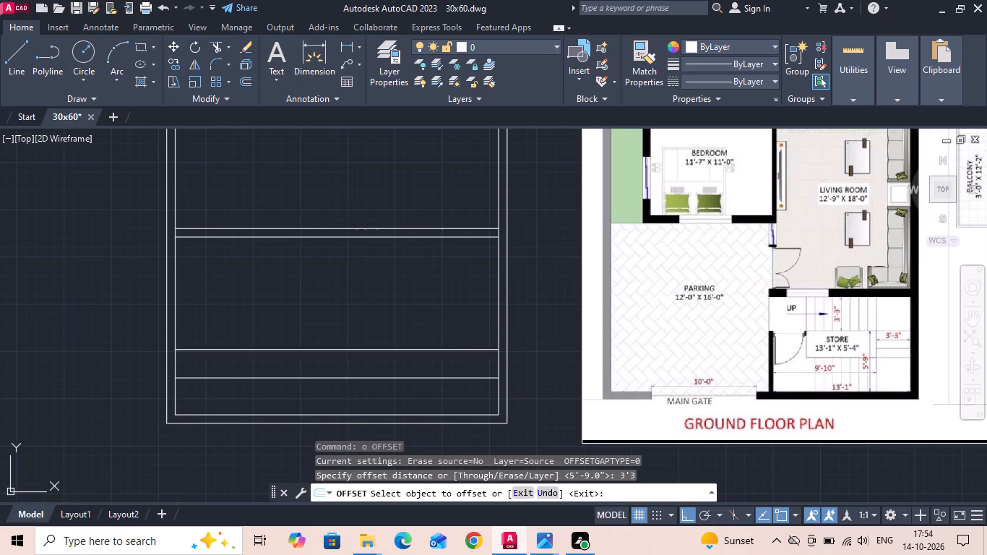
pyautogui.click(453, 308)
pyautogui.press('Escape')
# Measure the distance between the lowest stair line and the inner bottom line of the outline.
pyautogui.click(342, 46)
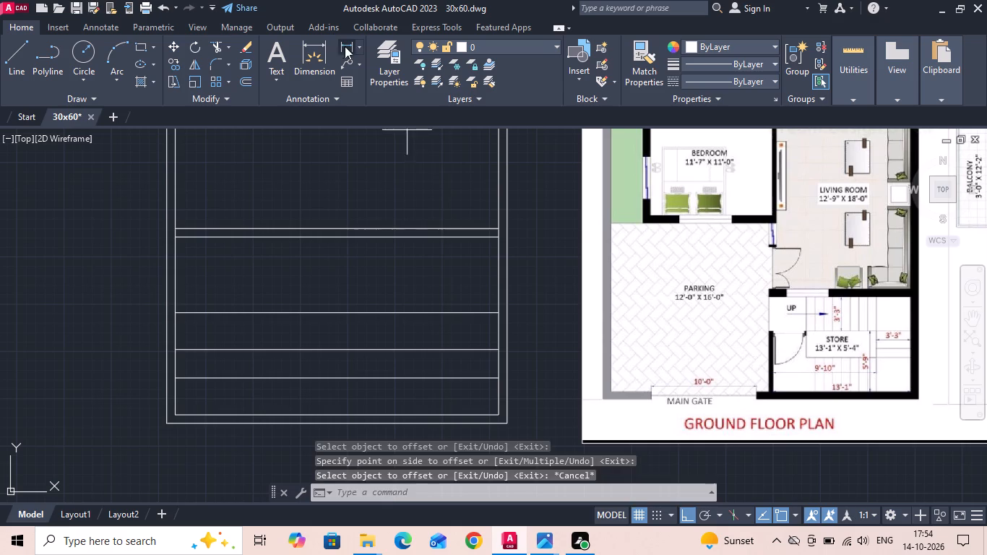
pyautogui.click(457, 377)
pyautogui.click(454, 412)
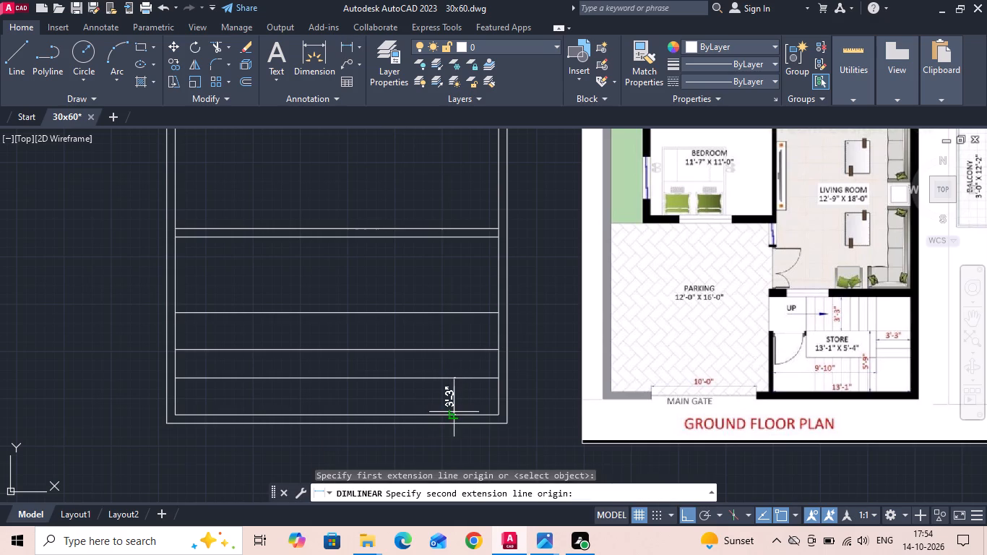
pyautogui.scroll(1, 454, 412)
pyautogui.press('Escape')
pyautogui.scroll(-1, 454, 412)
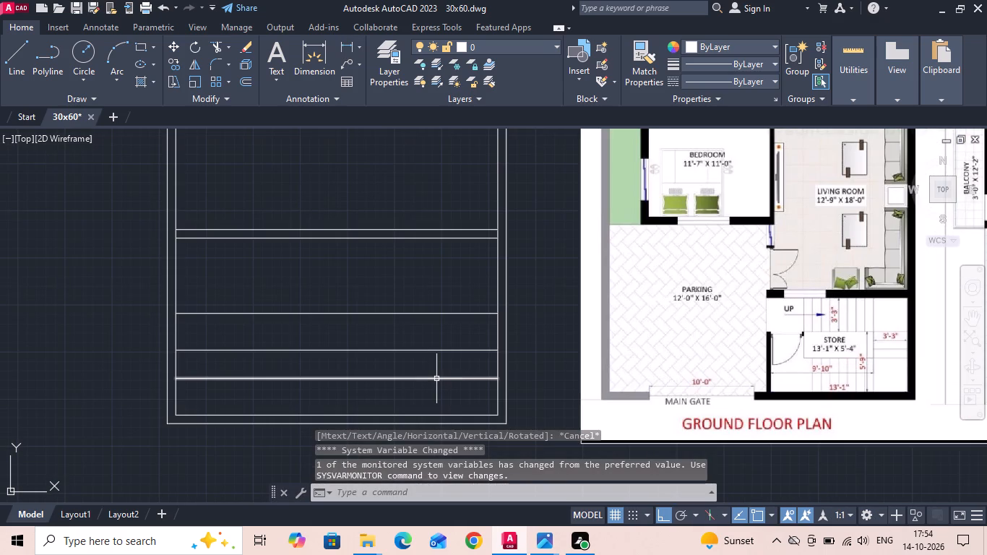
pyautogui.press('Escape')
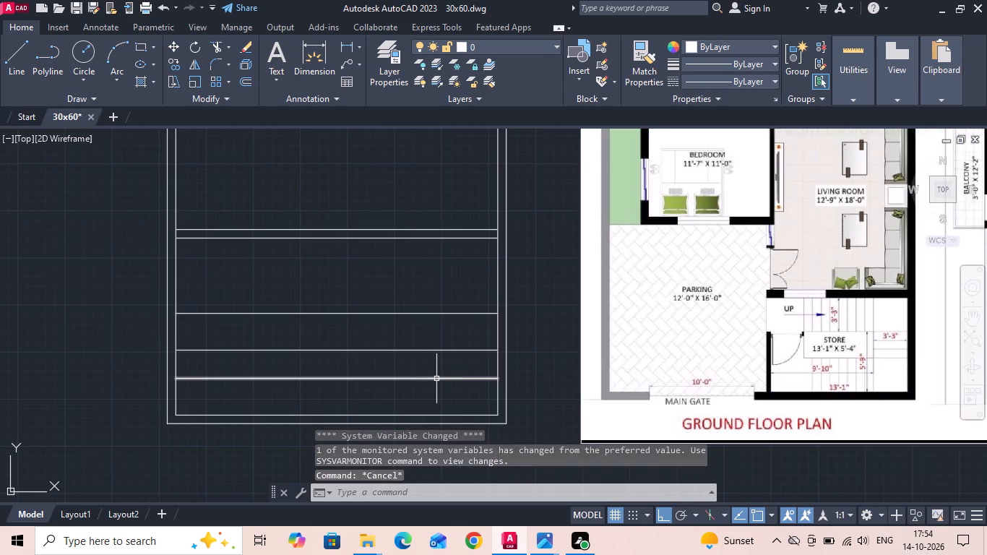
# Offset the inner right line of the outline 3'3" to the left to mark the stair landing's width.
pyautogui.write("o 3'")
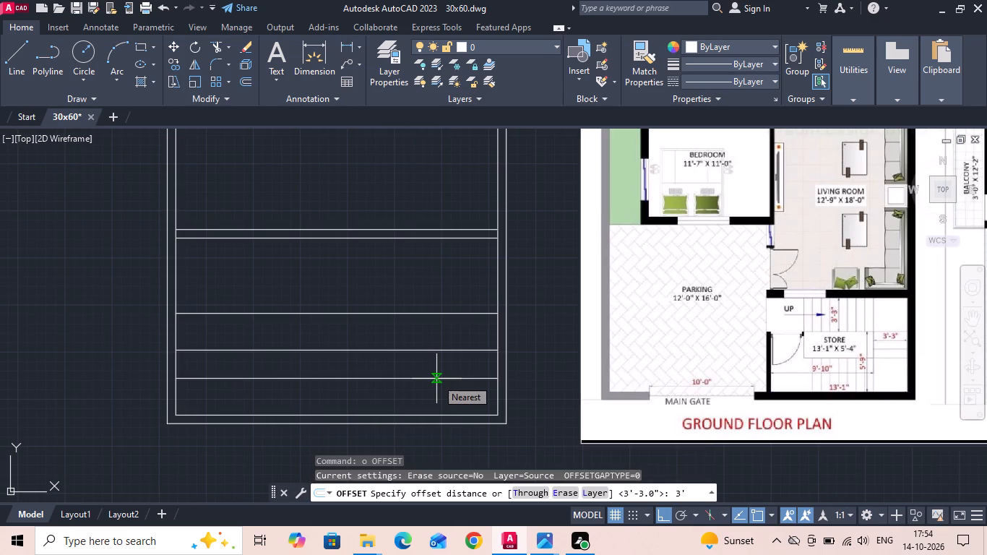
pyautogui.press('3')
pyautogui.press('space')
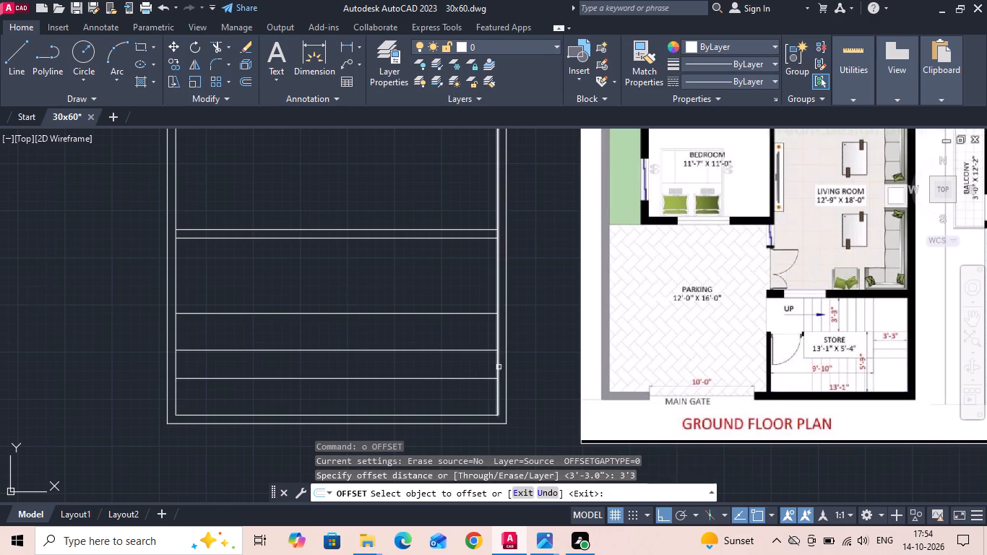
pyautogui.moveTo(498, 366); pyautogui.dragTo(483, 371)
pyautogui.click(431, 377)
pyautogui.press('Escape')
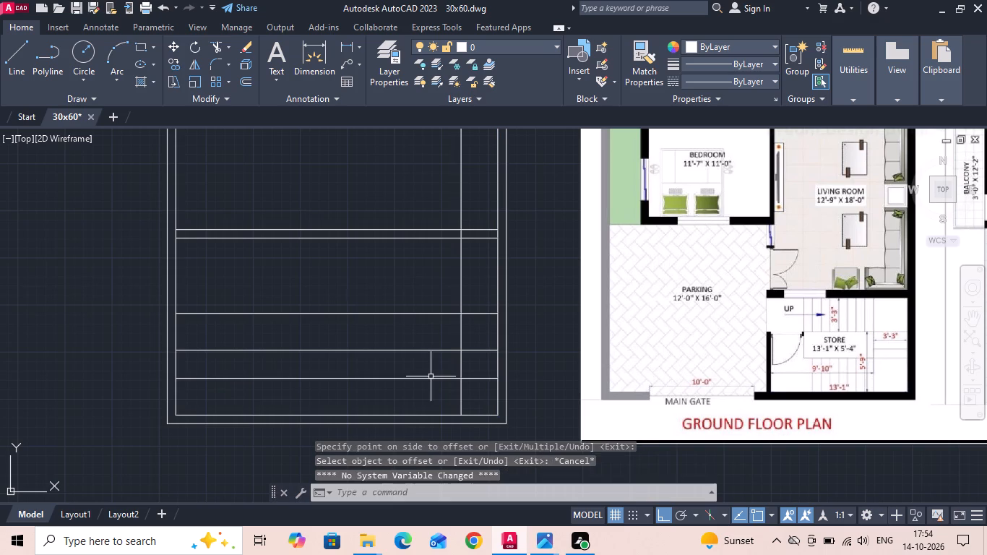
# Offset the stair landing's vertical line 9'10" to the left to set the staircase block's left edge.
pyautogui.write('o')
pyautogui.press('space')
pyautogui.write("9'")
pyautogui.press('1')
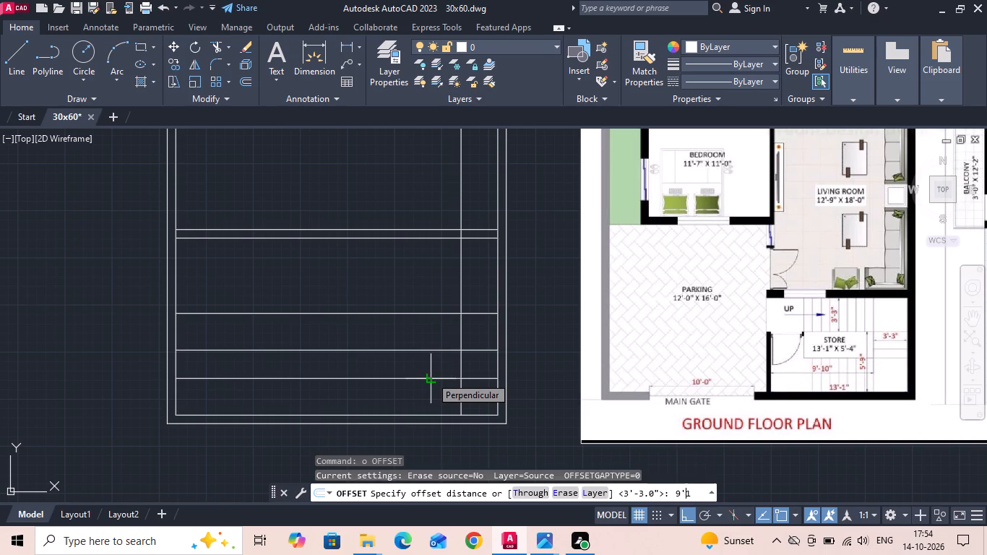
pyautogui.press('0')
pyautogui.press('Return')
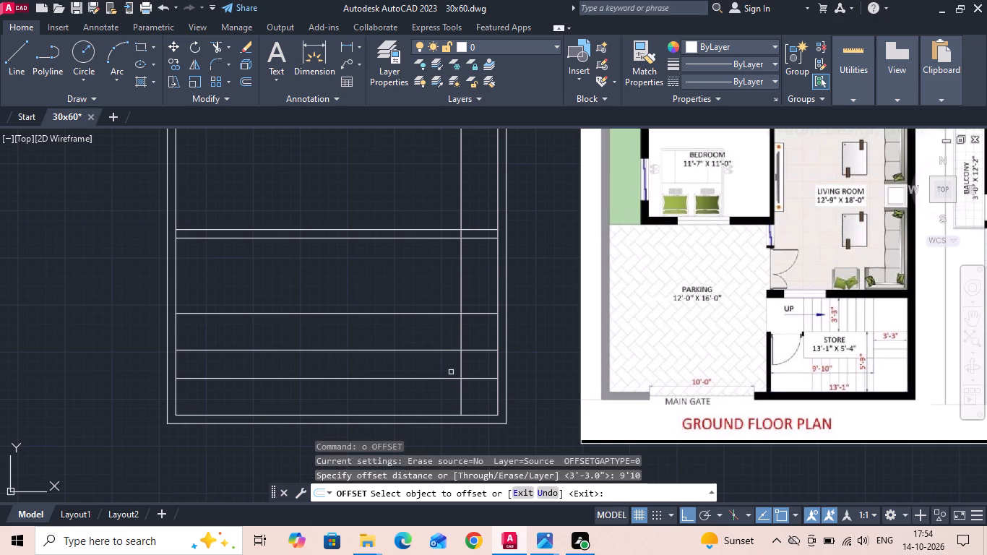
pyautogui.click(460, 374)
pyautogui.click(381, 370)
pyautogui.press('Escape')
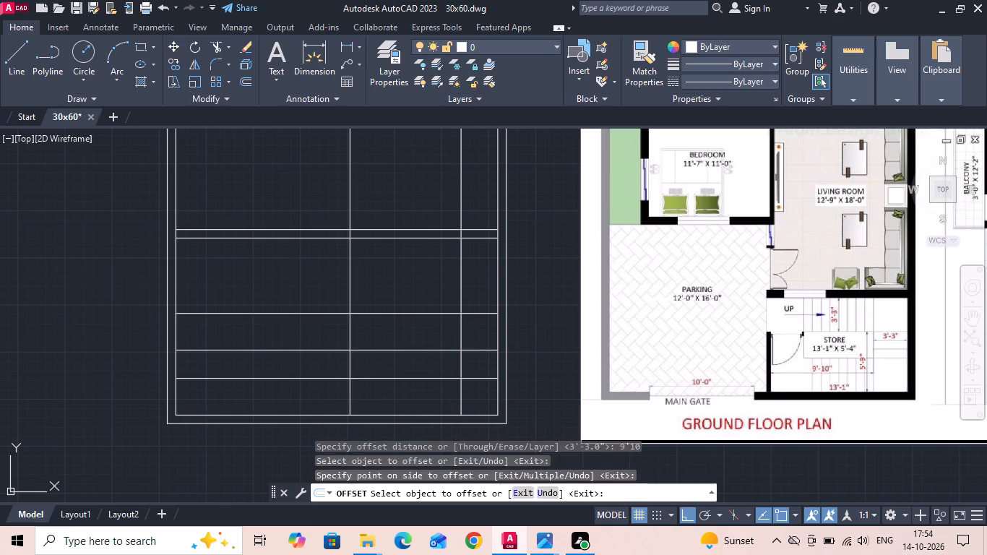
# Trim the three stair lines left of the staircase block and the block's left edge between its top line and the parking wall.
pyautogui.write('tr')
pyautogui.press('space')
pyautogui.press('space')
pyautogui.moveTo(328, 392); pyautogui.dragTo(340, 326)
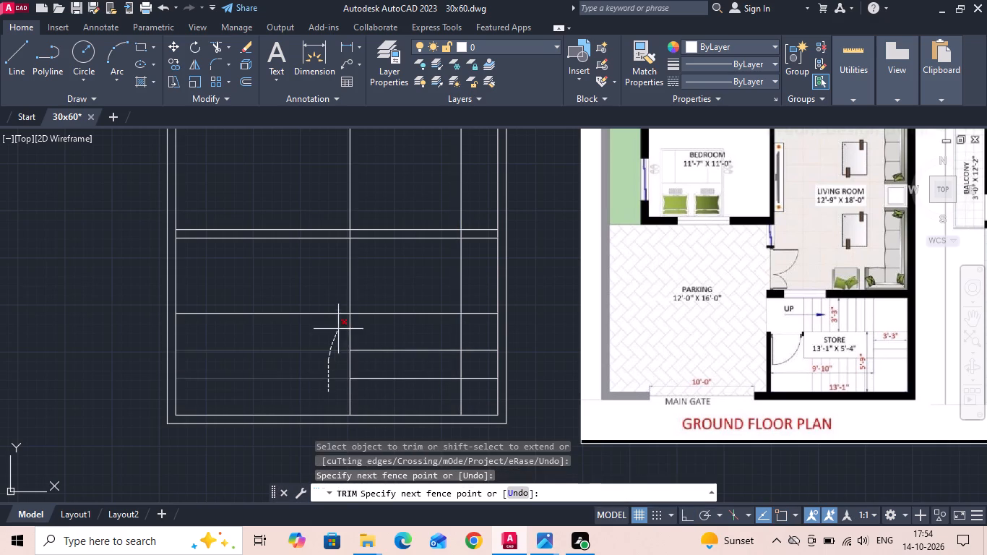
pyautogui.moveTo(340, 326); pyautogui.dragTo(353, 296)
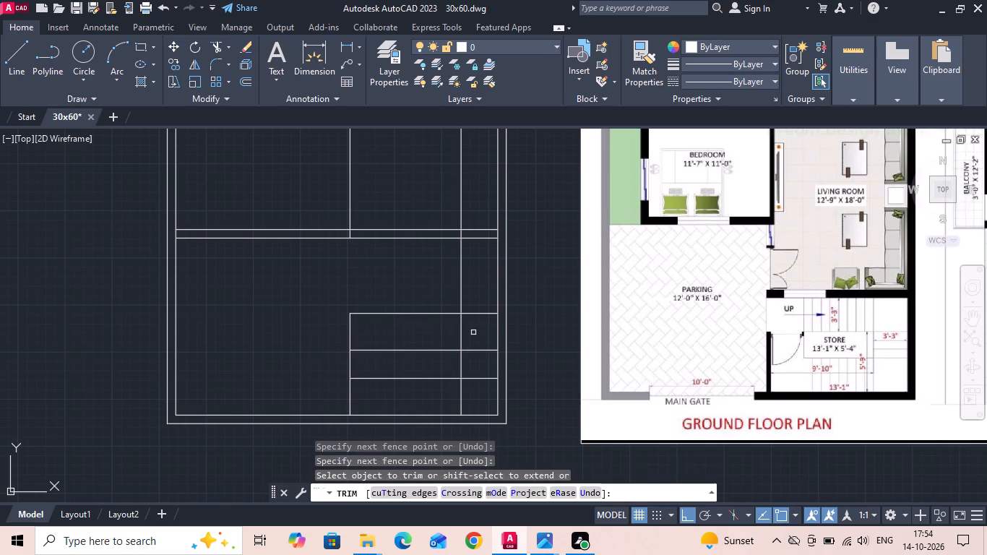
pyautogui.press('Escape')
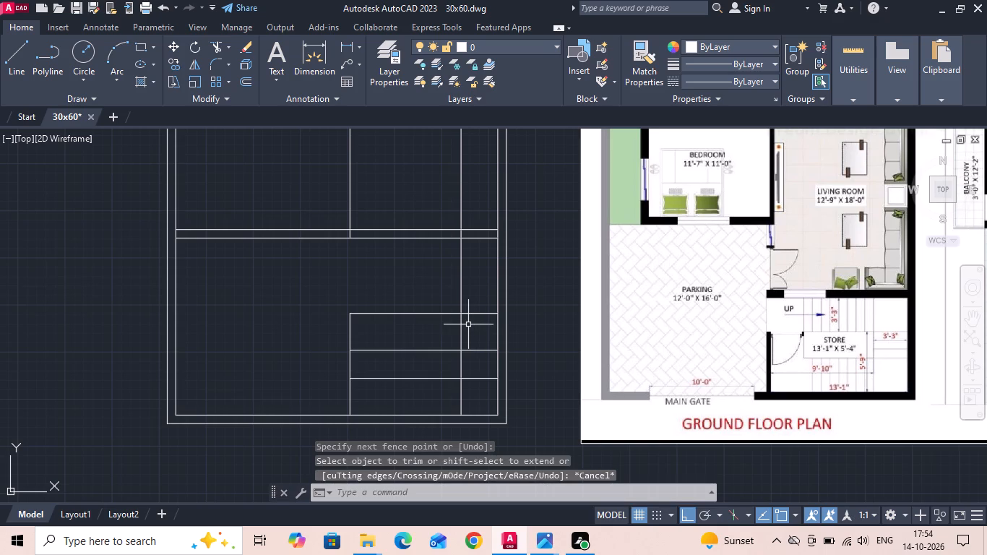
# Offset the staircase block's left edge 6" to the left to form the wall beside the parking.
pyautogui.write('o 6')
pyautogui.press('space')
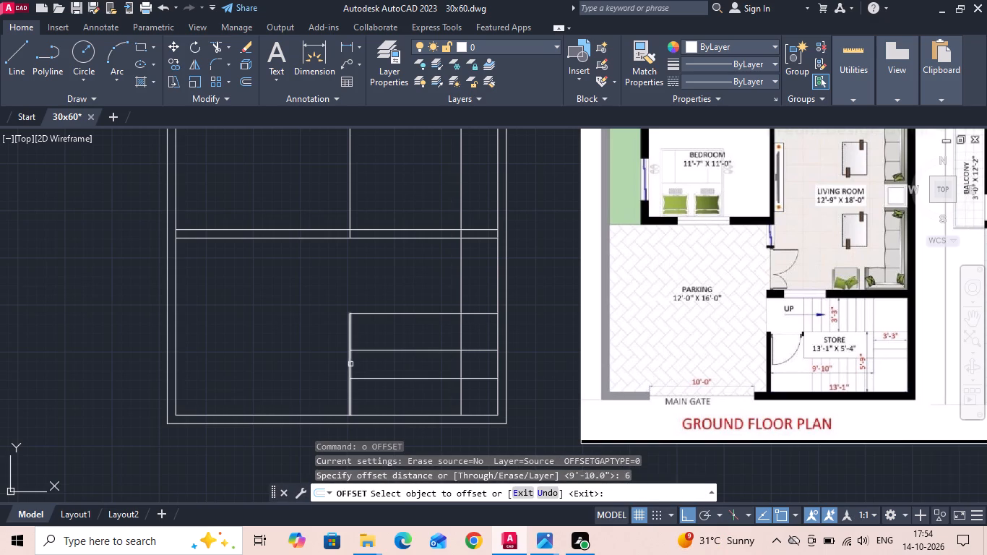
pyautogui.moveTo(350, 364); pyautogui.dragTo(339, 367)
pyautogui.click(324, 369)
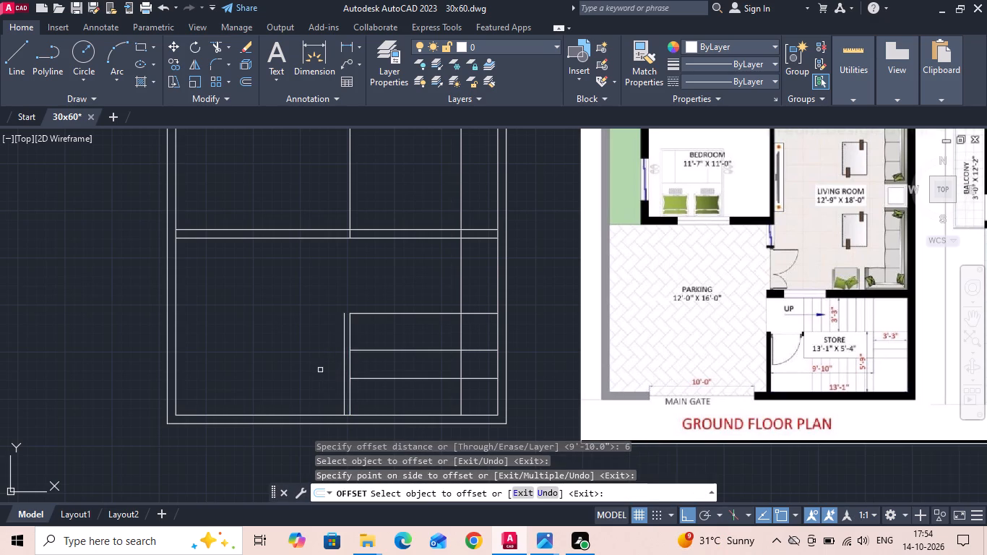
pyautogui.press('Escape')
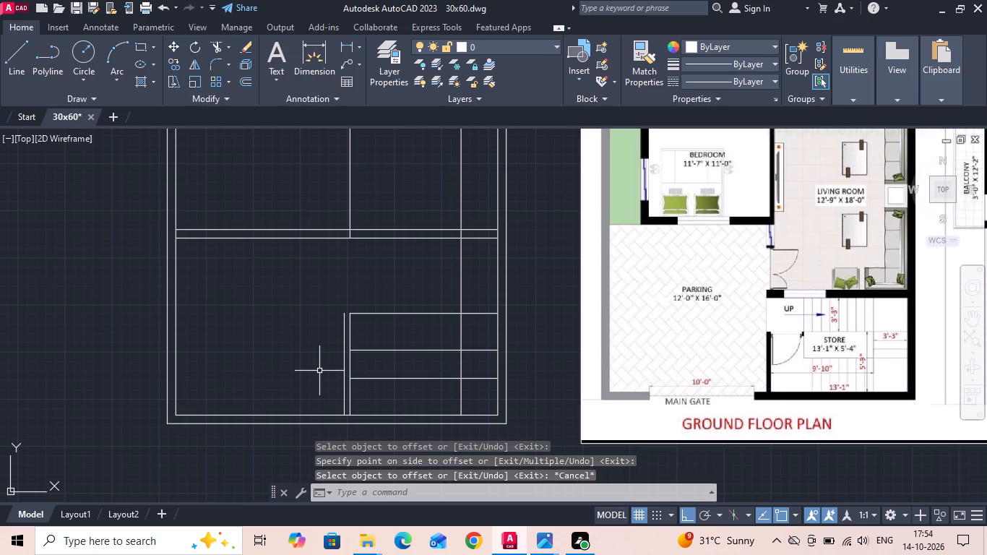
# Offset the staircase block's top line 9" upward to form the wall between the stairs and the living room.
pyautogui.scroll(-2, 318, 349)
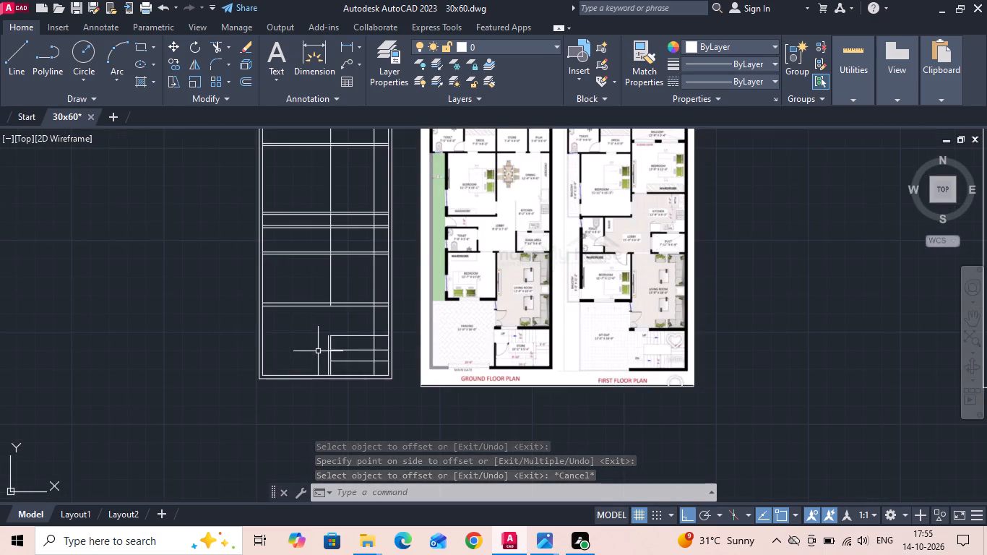
pyautogui.scroll(2, 324, 344)
pyautogui.moveTo(329, 347); pyautogui.dragTo(334, 356, button='middle')
pyautogui.press('Escape')
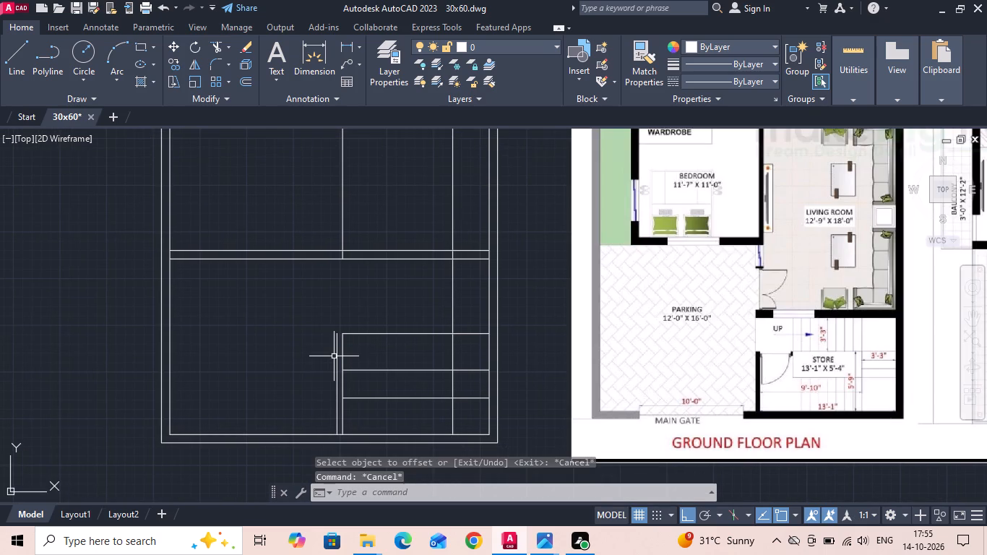
pyautogui.press('o')
pyautogui.press('space')
pyautogui.write('9')
pyautogui.press('space')
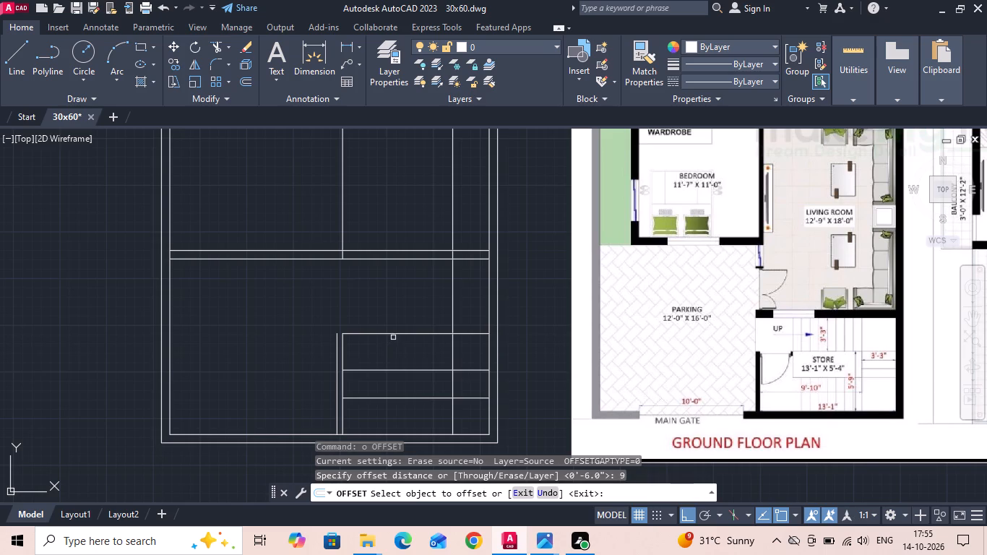
pyautogui.click(393, 335)
pyautogui.click(394, 300)
pyautogui.press('Escape')
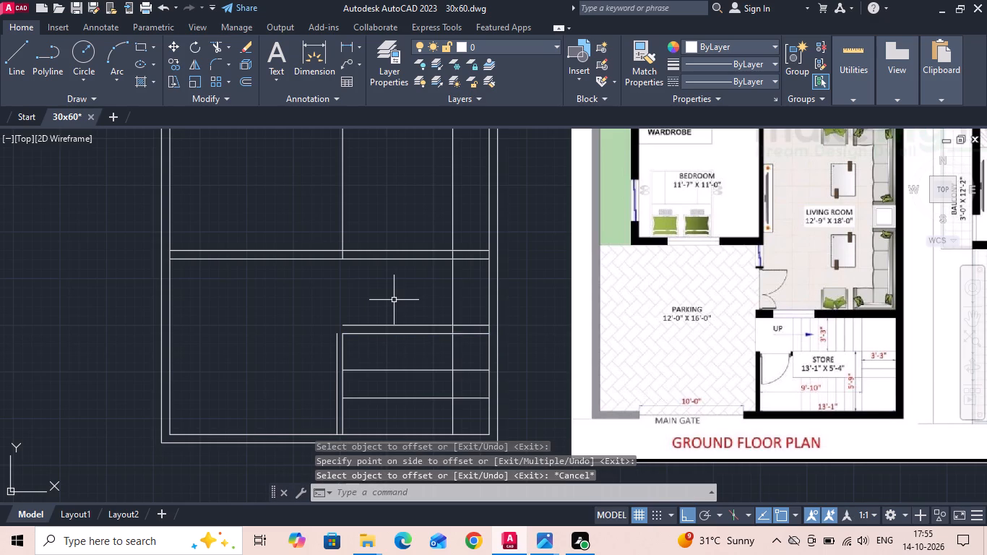
# Fillet the new upper wall line with the outer line beside the parking to close the staircase block's corner.
pyautogui.press('f')
pyautogui.press('space')
pyautogui.click(357, 324)
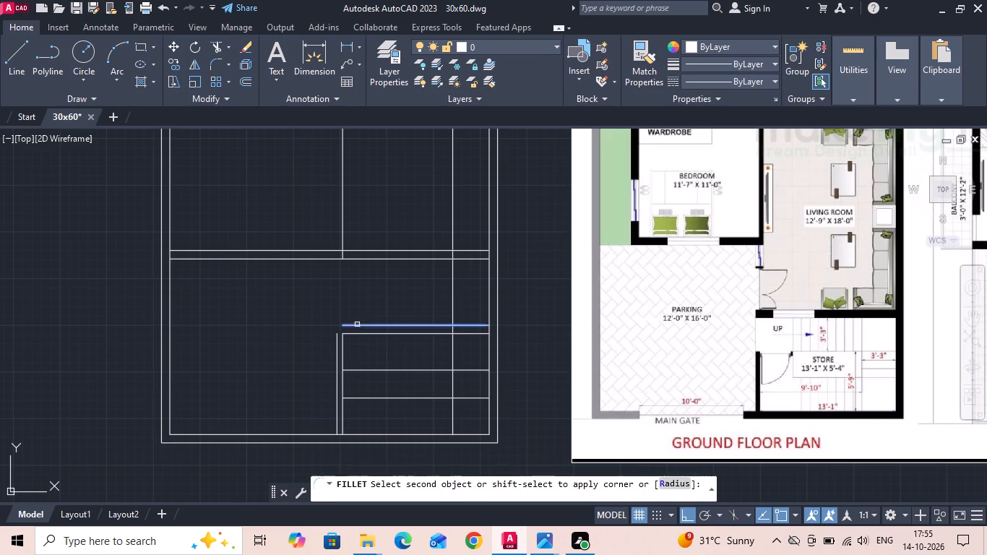
pyautogui.click(337, 350)
pyautogui.press('space')
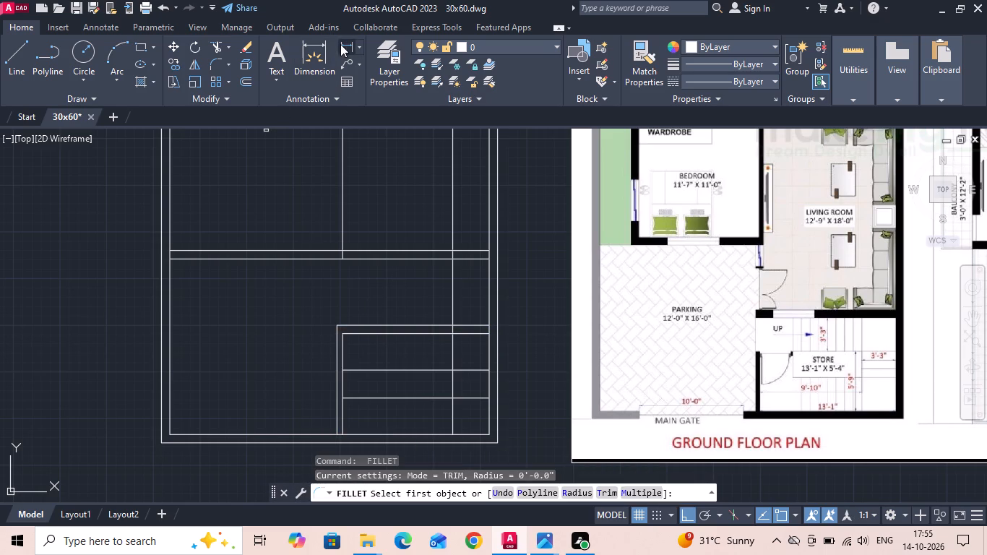
# Measure the parking's depth from the bedroom wall down to the inner bottom line of the outline.
pyautogui.click(340, 44)
pyautogui.click(270, 262)
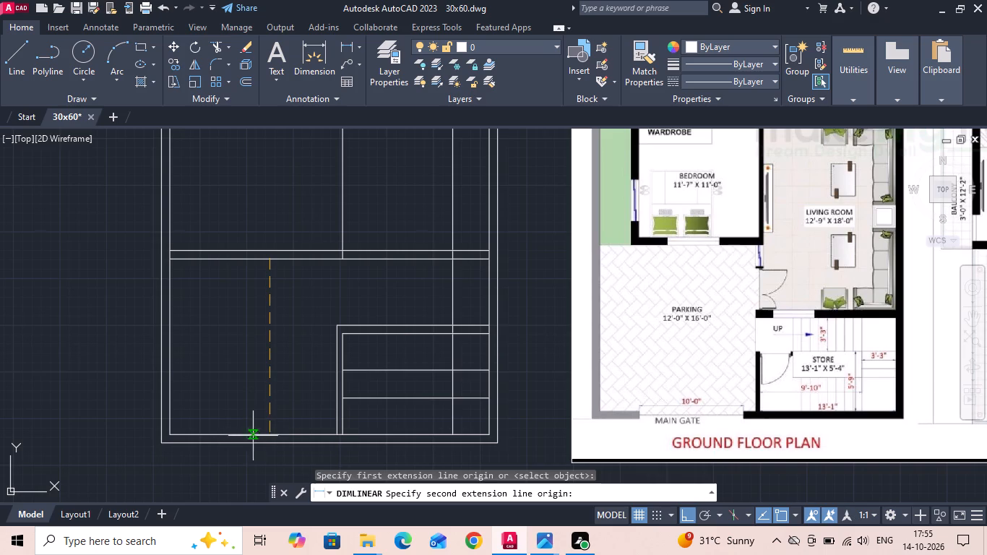
pyautogui.click(266, 434)
pyautogui.scroll(1, 267, 434)
pyautogui.press('Escape')
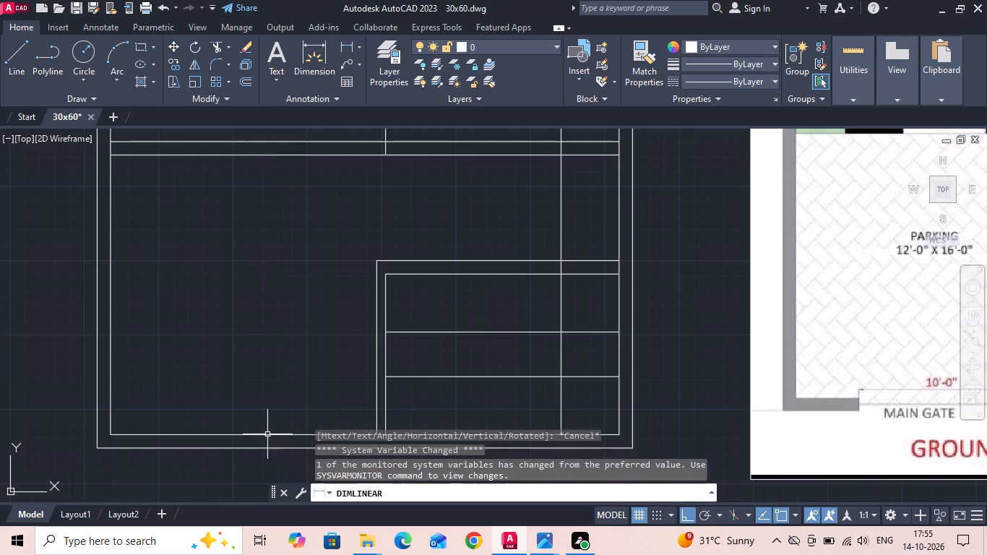
# Trim the four pairs of horizontal wall lines between the central wall and the landing's extended vertical line.
pyautogui.scroll(-2, 267, 434)
pyautogui.moveTo(254, 346); pyautogui.dragTo(266, 381, button='middle')
pyautogui.moveTo(280, 278); pyautogui.dragTo(292, 333, button='middle')
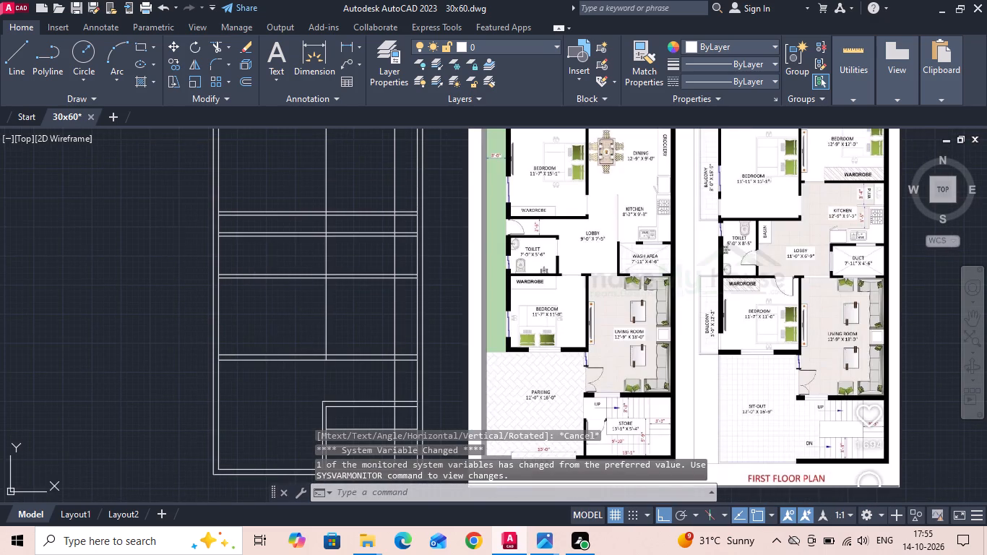
pyautogui.moveTo(292, 333); pyautogui.dragTo(293, 350, button='middle')
pyautogui.scroll(-1, 340, 246)
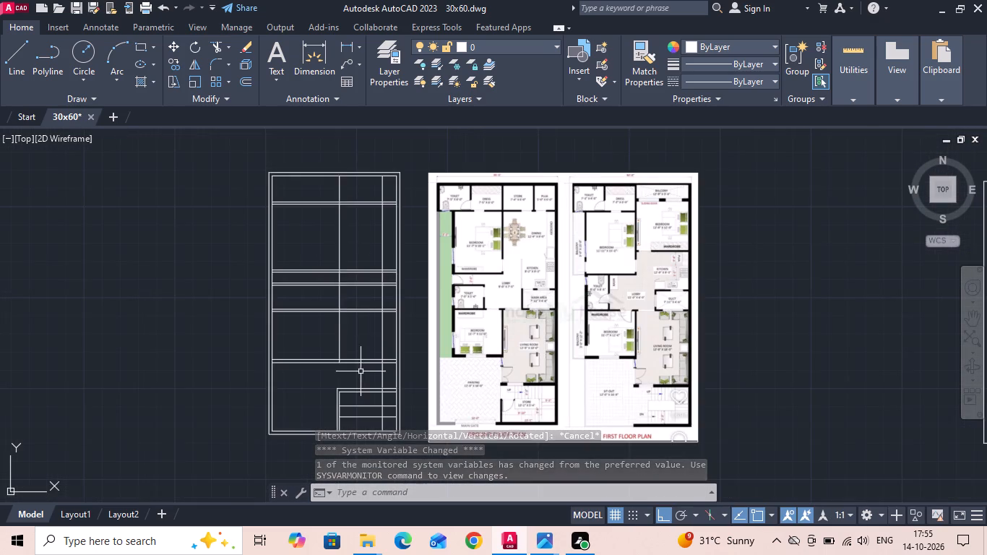
pyautogui.scroll(2, 357, 390)
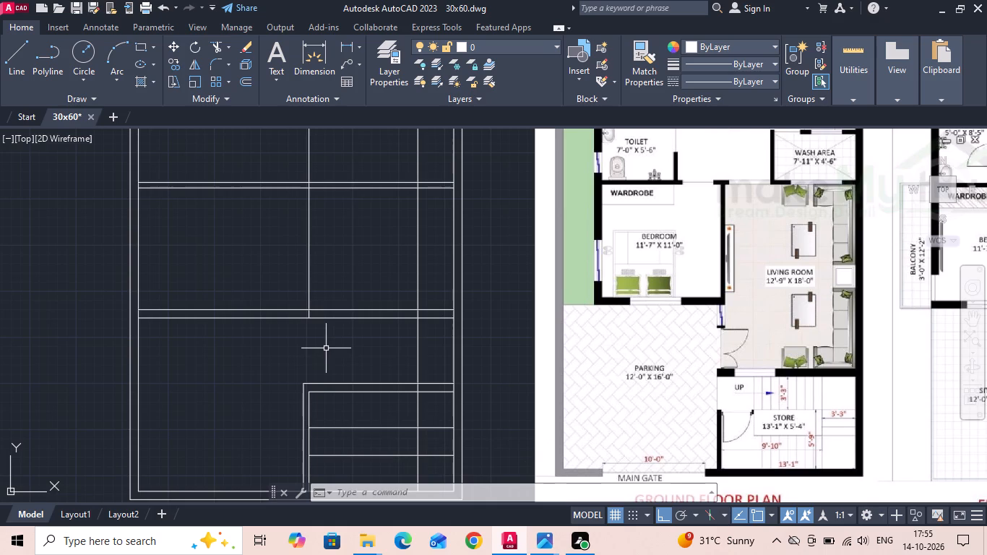
pyautogui.write('tr')
pyautogui.press('space')
pyautogui.scroll(-1, 353, 356)
pyautogui.click(353, 352)
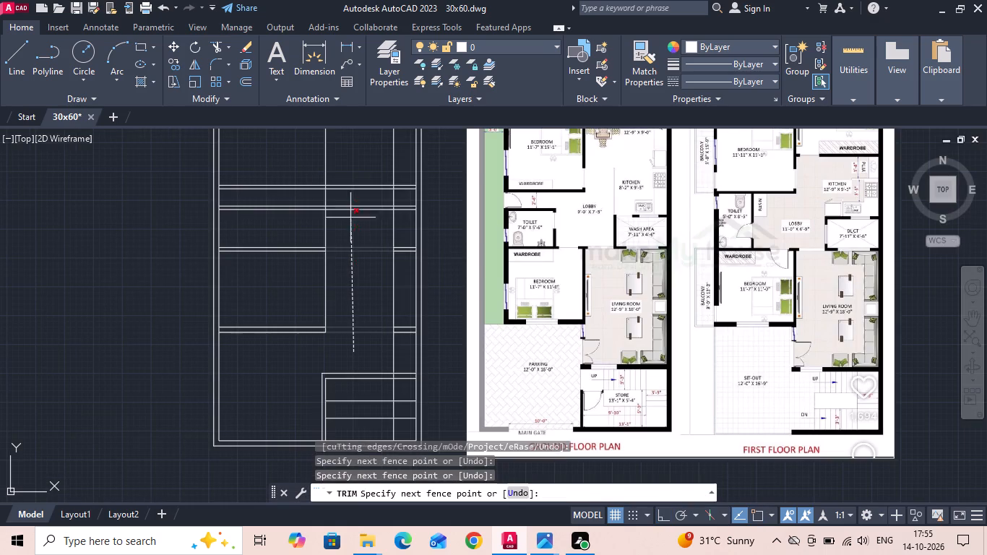
pyautogui.click(356, 171)
pyautogui.press('Escape')
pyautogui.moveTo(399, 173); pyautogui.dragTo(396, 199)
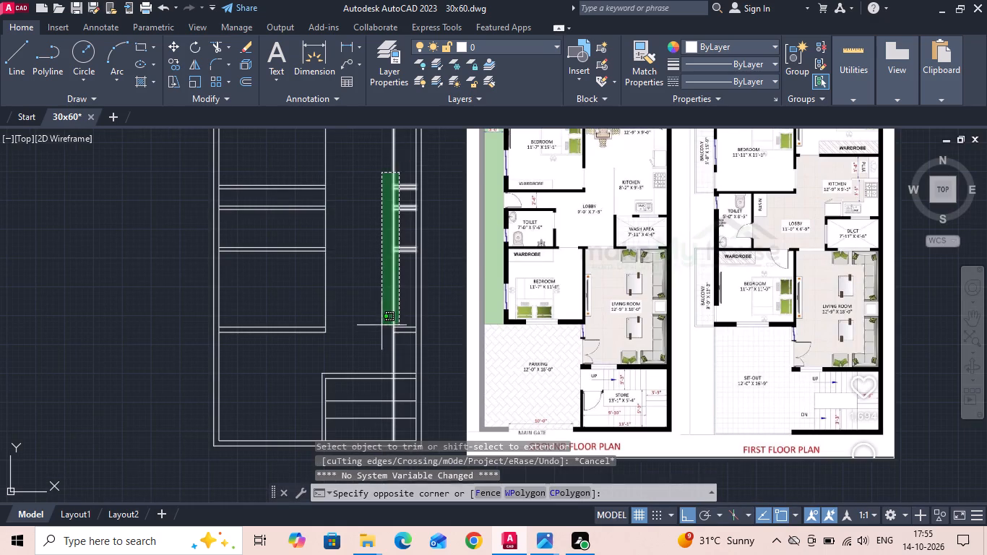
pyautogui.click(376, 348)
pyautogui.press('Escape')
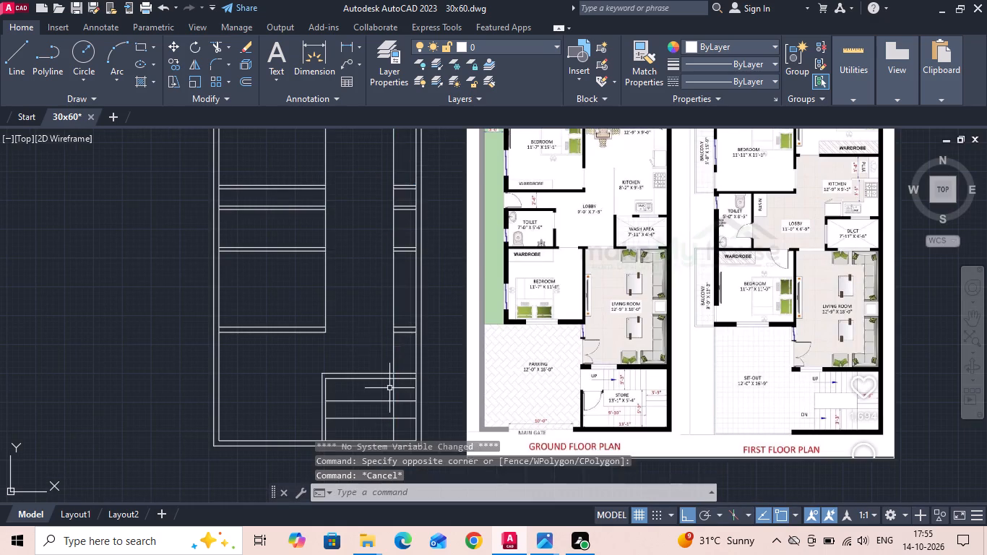
# Trim the landing's vertical line where it crosses the 9" wall above the staircase.
pyautogui.scroll(1, 391, 390)
pyautogui.press('t')
pyautogui.press('r')
pyautogui.press('space')
pyautogui.scroll(2, 391, 364)
pyautogui.press('space')
pyautogui.click(391, 373)
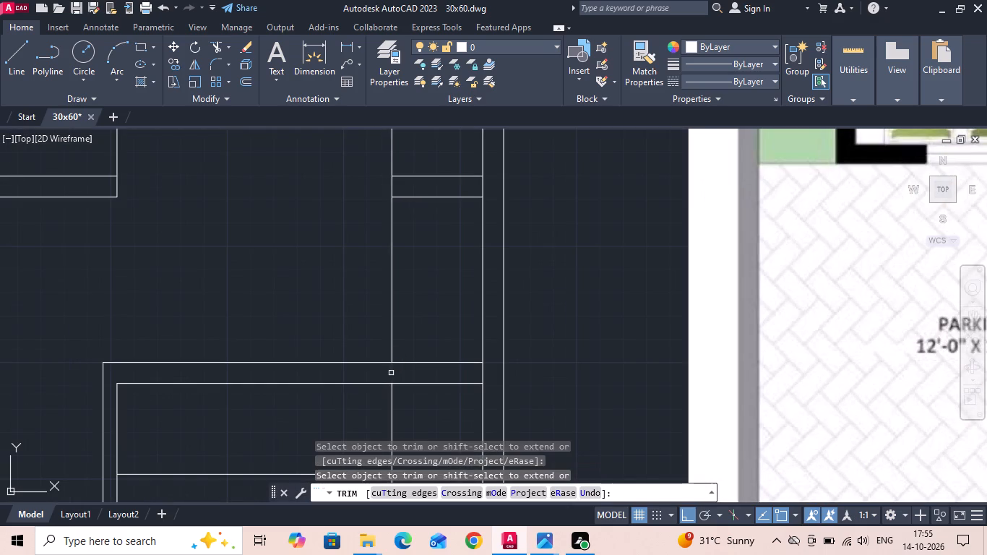
# Erase the landing's vertical line above the staircase wall and the leftover horizontal wall stubs beside it.
pyautogui.scroll(-3, 395, 395)
pyautogui.press('Escape')
pyautogui.moveTo(401, 363); pyautogui.dragTo(396, 353)
pyautogui.click(363, 187)
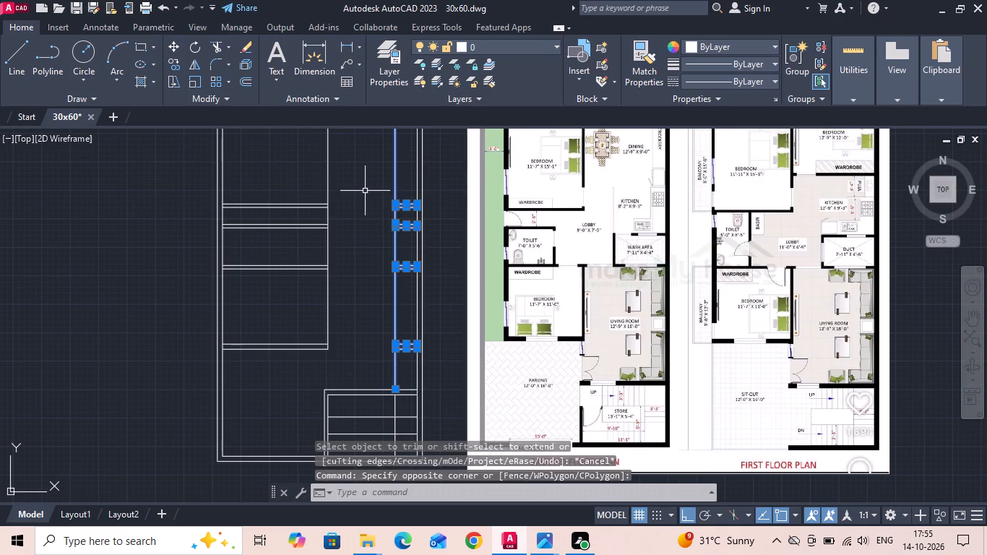
pyautogui.press('Delete')
# Save the drawing.
pyautogui.scroll(1, 411, 388)
pyautogui.moveTo(350, 373); pyautogui.dragTo(336, 370, button='middle')
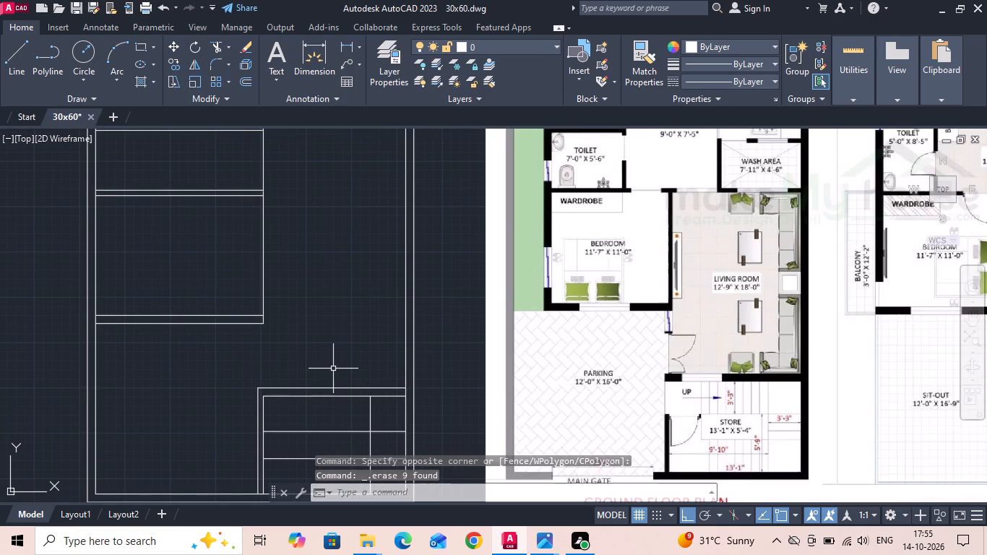
pyautogui.press('Escape')
pyautogui.hotkey('ctrl', 's')
# Offset the upper line of the staircase's top wall 18' upward to set the living room's length.
pyautogui.write("o 18'")
pyautogui.press('Return')
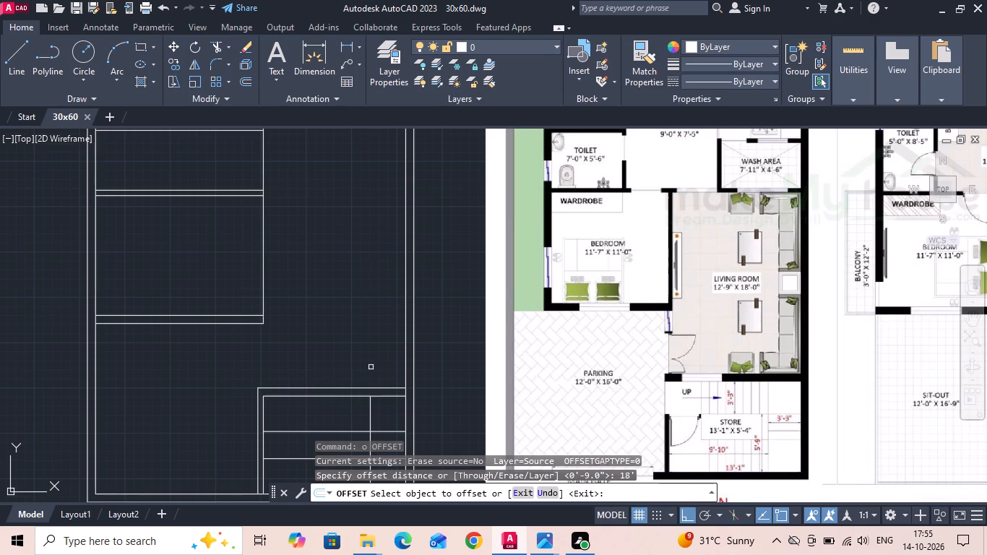
pyautogui.click(366, 387)
pyautogui.click(368, 340)
pyautogui.moveTo(355, 283); pyautogui.dragTo(363, 324, button='middle')
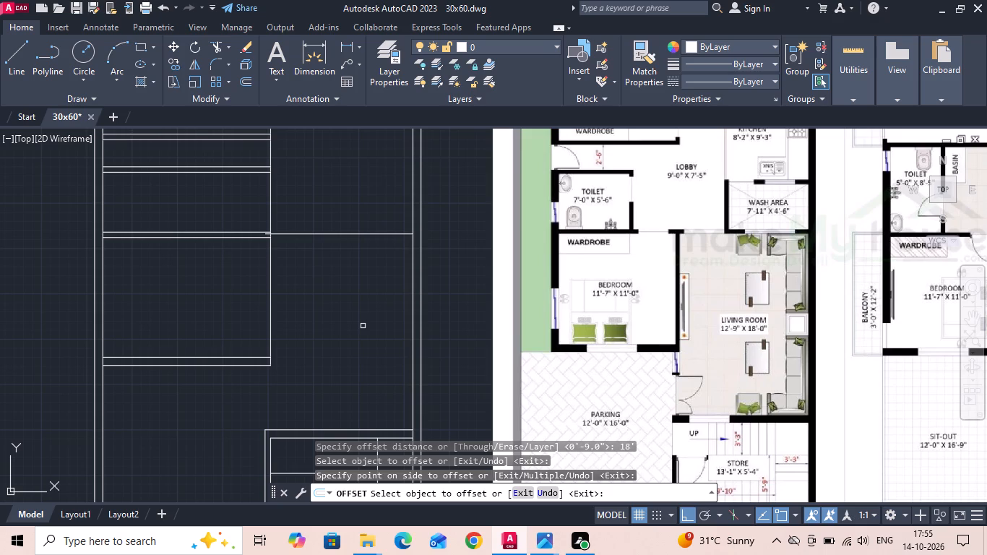
pyautogui.press('Escape')
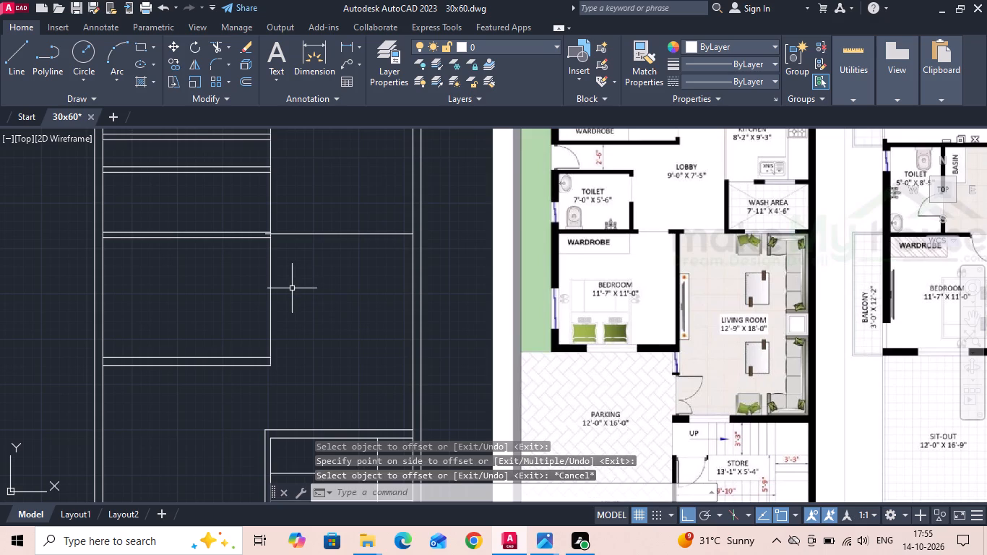
# Offset the living room's new top line 6" upward to form the wall below the wash area.
pyautogui.write('o')
pyautogui.press('space')
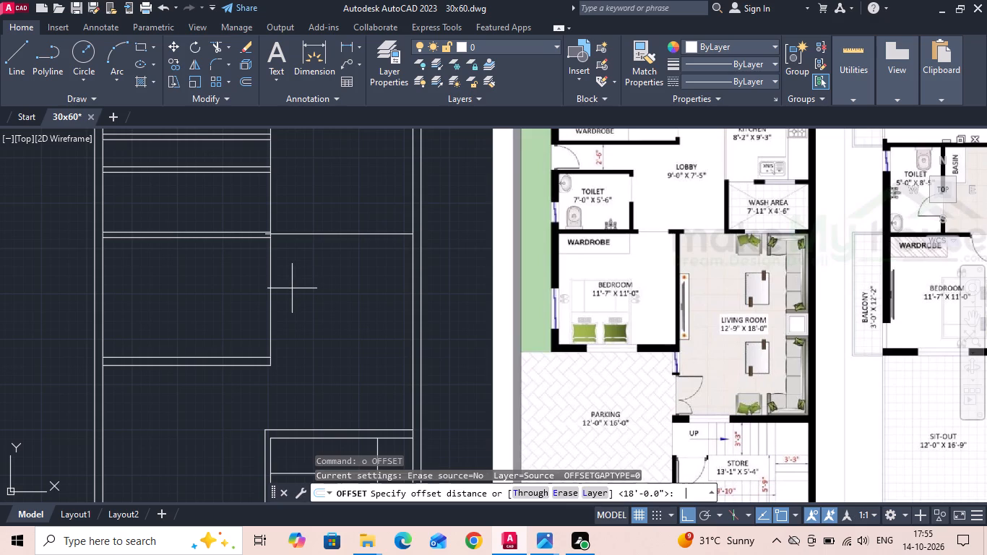
pyautogui.write('6')
pyautogui.press('space')
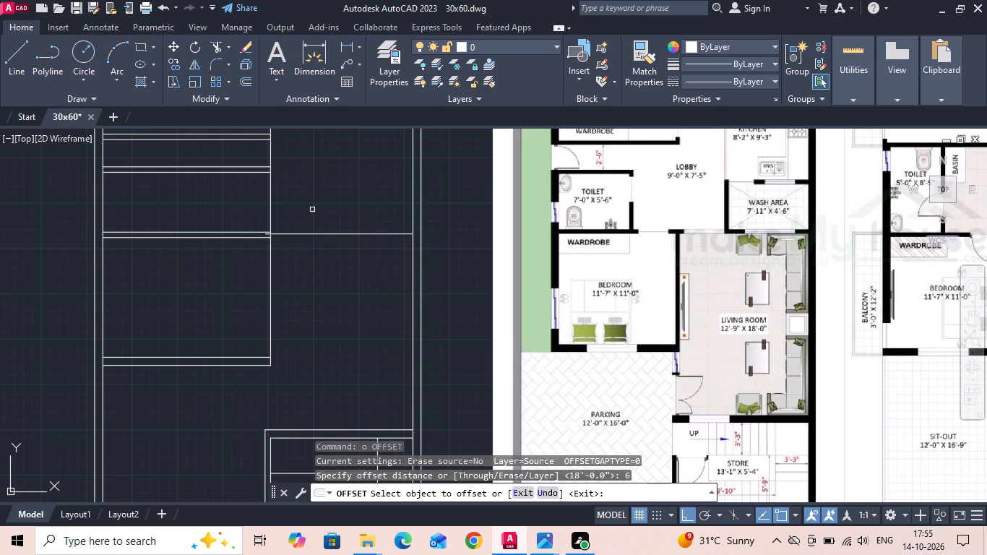
pyautogui.moveTo(324, 233); pyautogui.dragTo(325, 225)
pyautogui.click(338, 196)
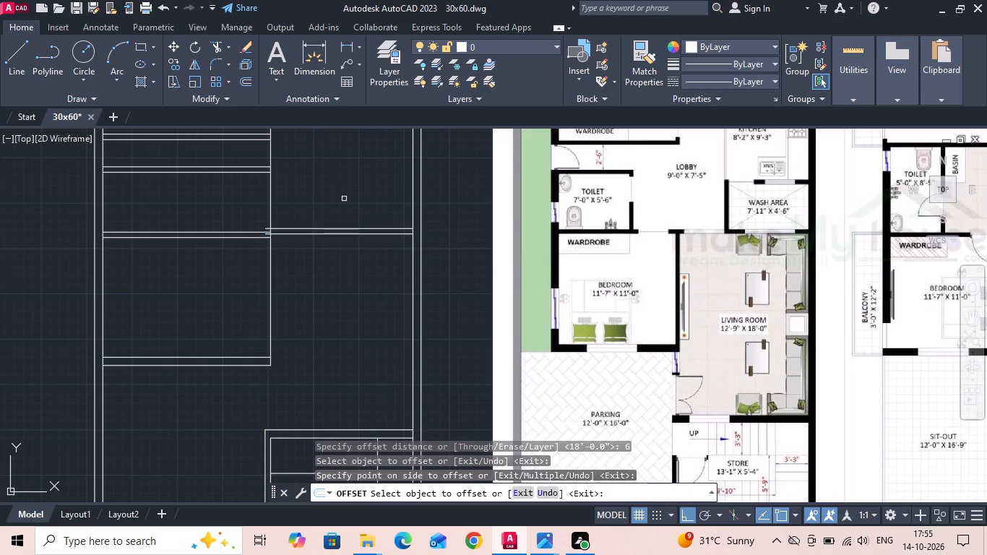
pyautogui.press('Escape')
# Measure the thickness of the wall between the front bedroom and the toilet.
pyautogui.scroll(2, 301, 210)
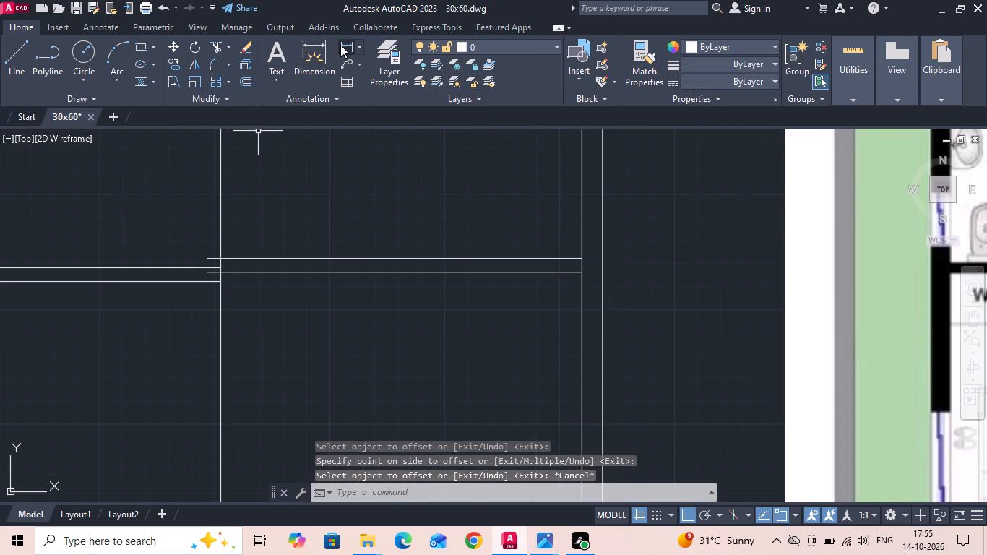
pyautogui.click(340, 45)
pyautogui.scroll(2, 200, 257)
pyautogui.click(199, 283)
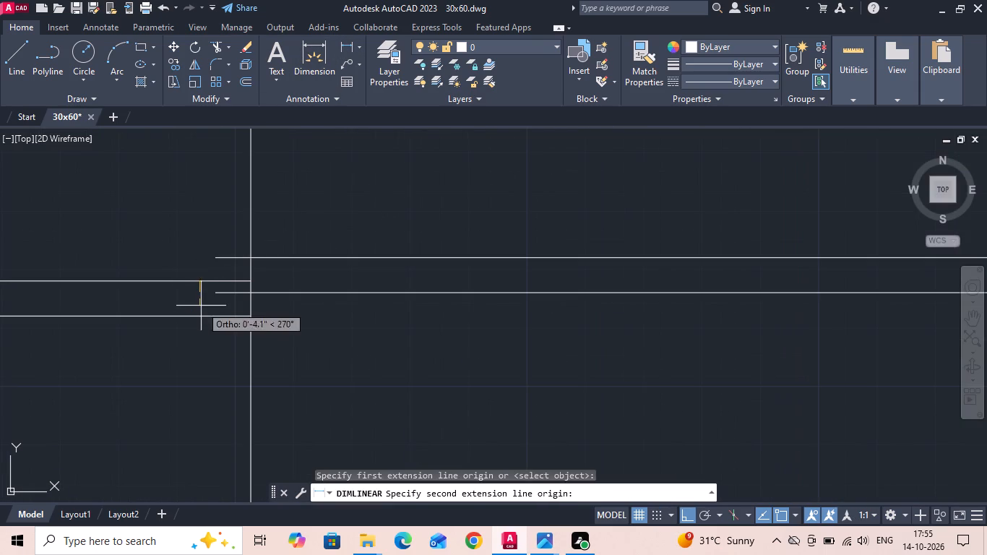
pyautogui.click(201, 310)
pyautogui.scroll(-2, 199, 309)
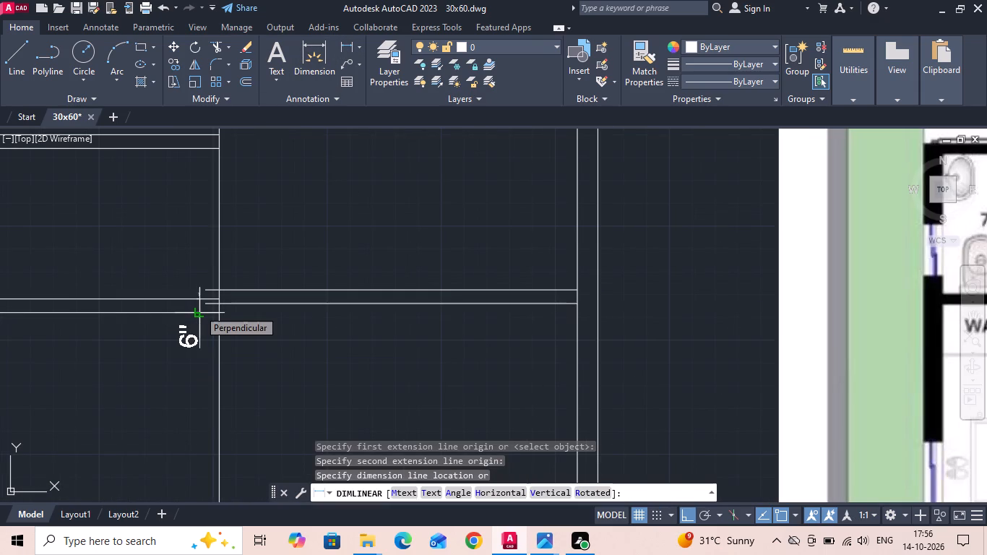
pyautogui.press('Escape')
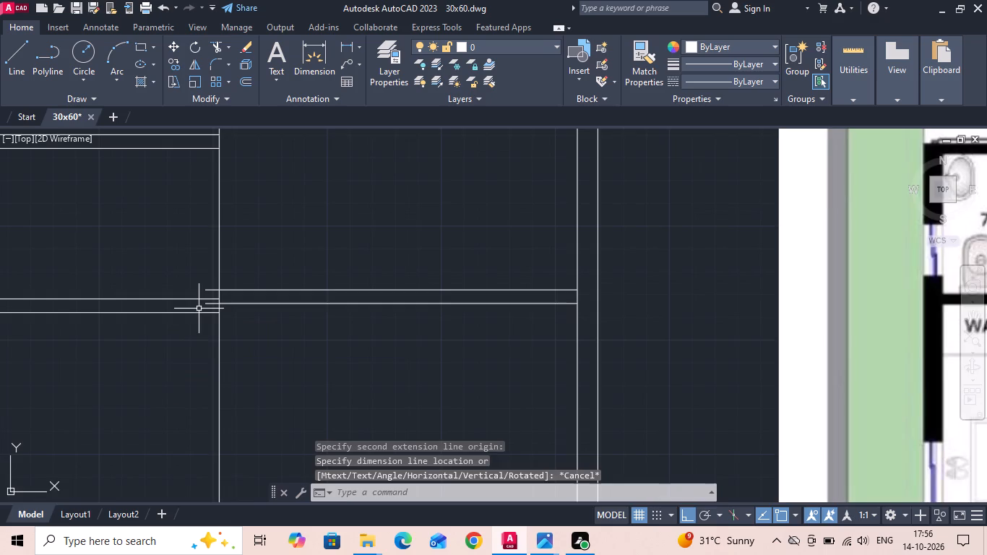
# Move the five pairs of horizontal room wall lines up so the front bedroom's top wall aligns with the living room's top wall.
pyautogui.scroll(-2, 199, 309)
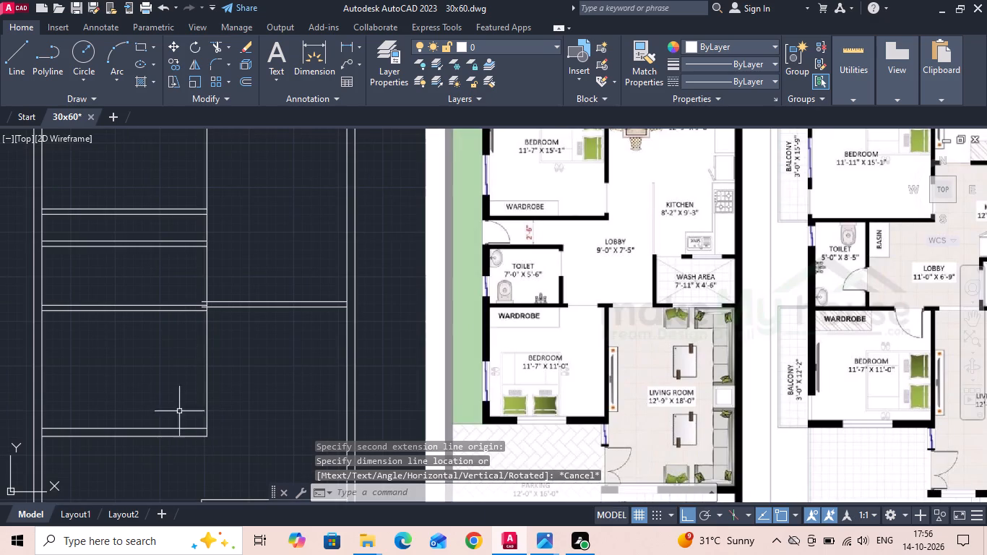
pyautogui.click(178, 442)
pyautogui.click(147, 191)
pyautogui.moveTo(152, 200); pyautogui.dragTo(251, 294, button='middle')
pyautogui.scroll(-1, 251, 294)
pyautogui.moveTo(251, 181); pyautogui.dragTo(238, 227)
pyautogui.click(237, 228)
pyautogui.rightClick(236, 228)
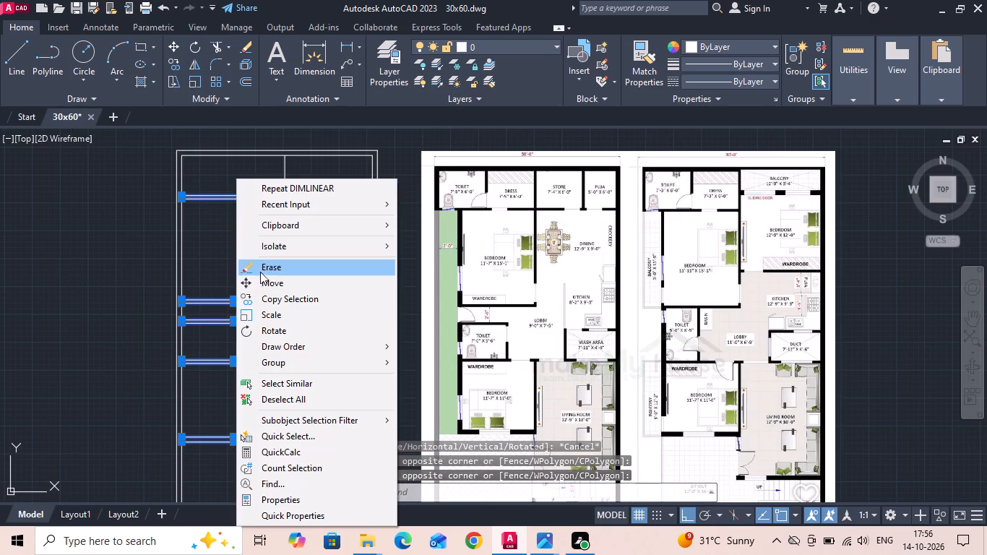
pyautogui.click(264, 285)
pyautogui.scroll(5, 277, 369)
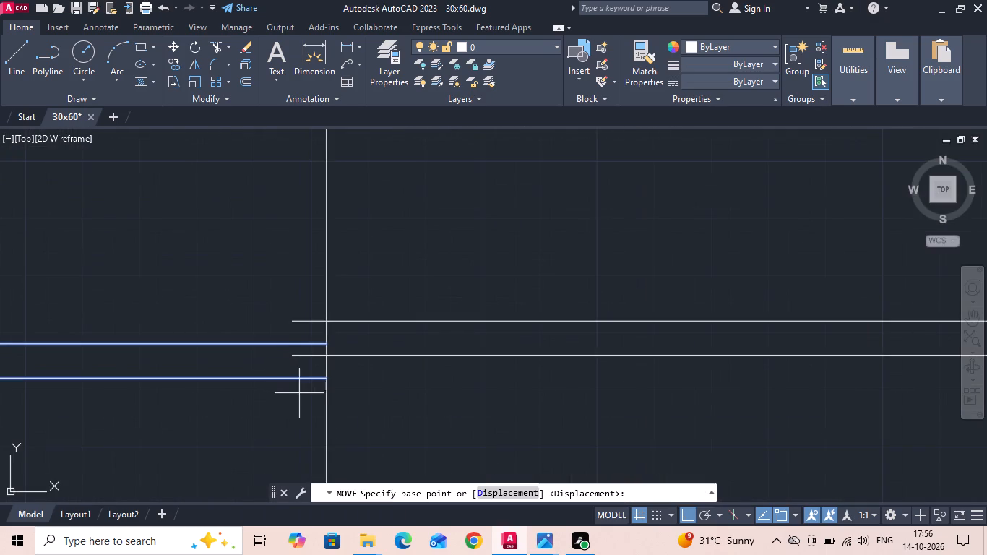
pyautogui.click(322, 376)
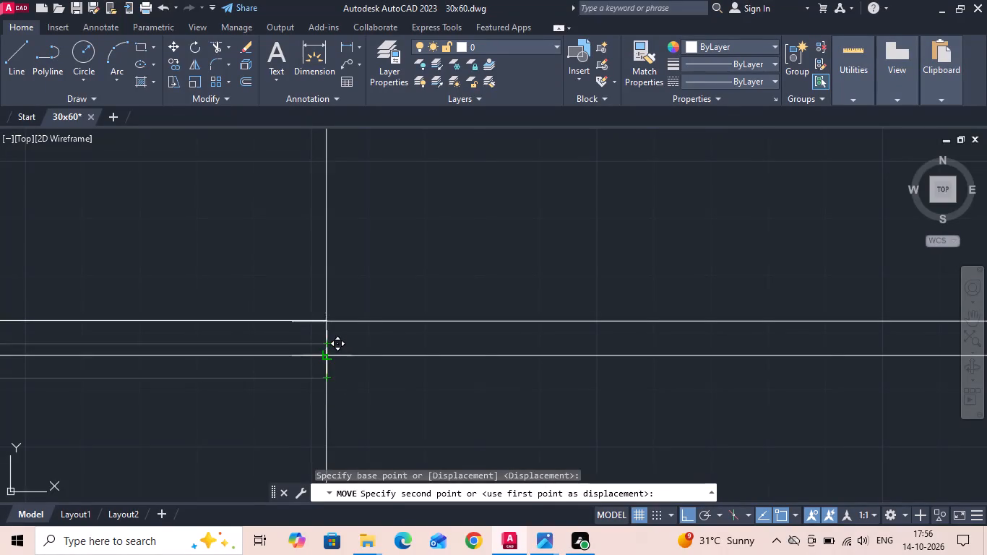
pyautogui.click(327, 356)
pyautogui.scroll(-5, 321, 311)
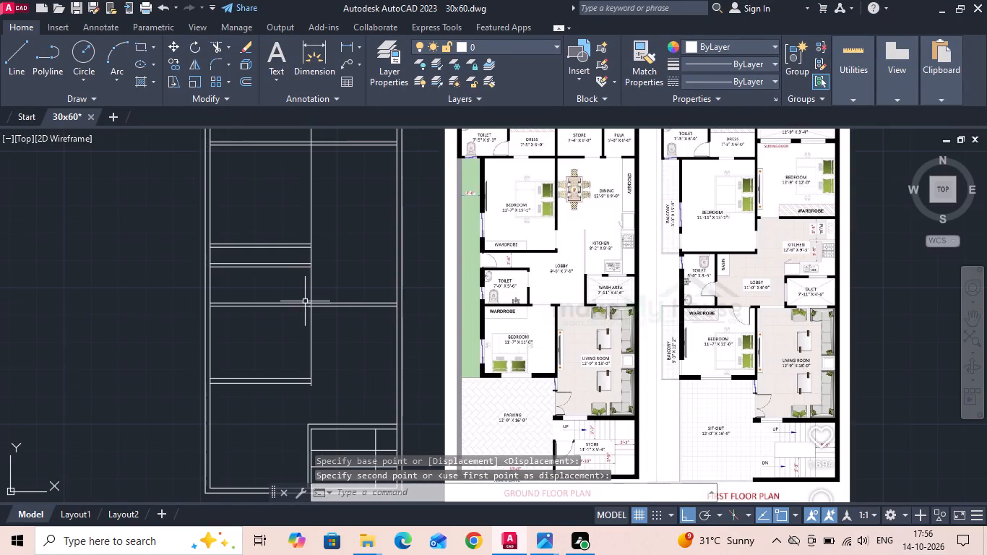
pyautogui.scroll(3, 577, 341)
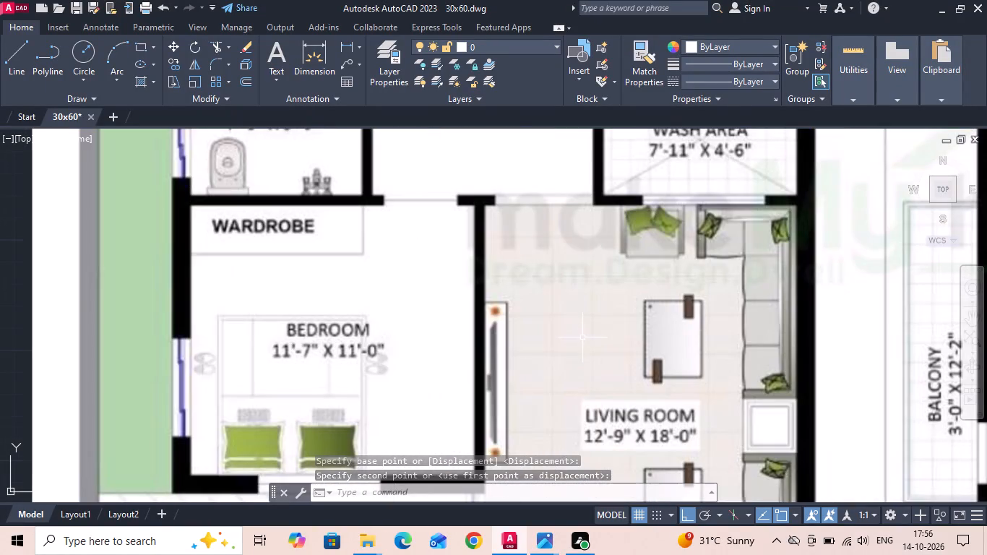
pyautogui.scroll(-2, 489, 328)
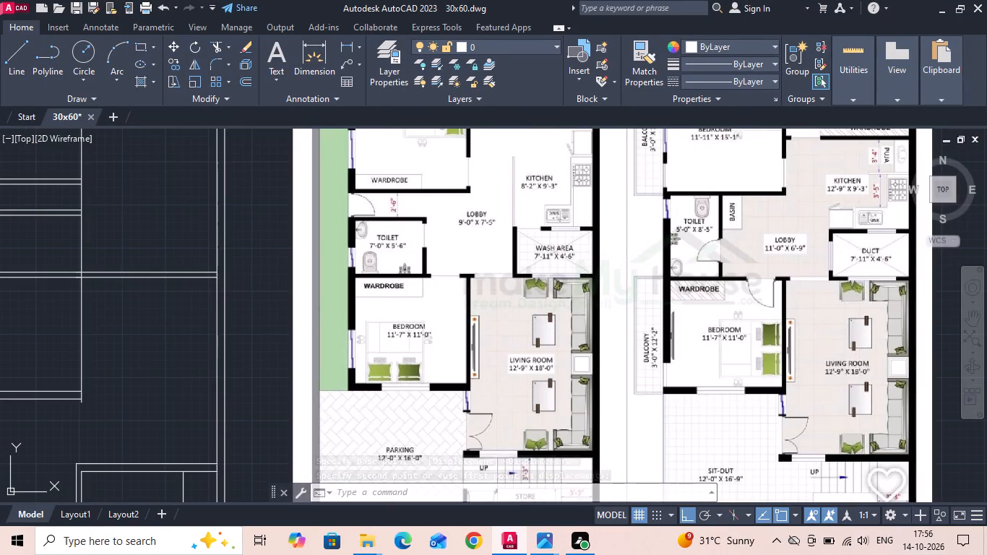
# Add a vertical linear dimension to the front bedroom between its top and bottom walls' inner lines.
pyautogui.scroll(-1, 429, 315)
pyautogui.scroll(1, 172, 330)
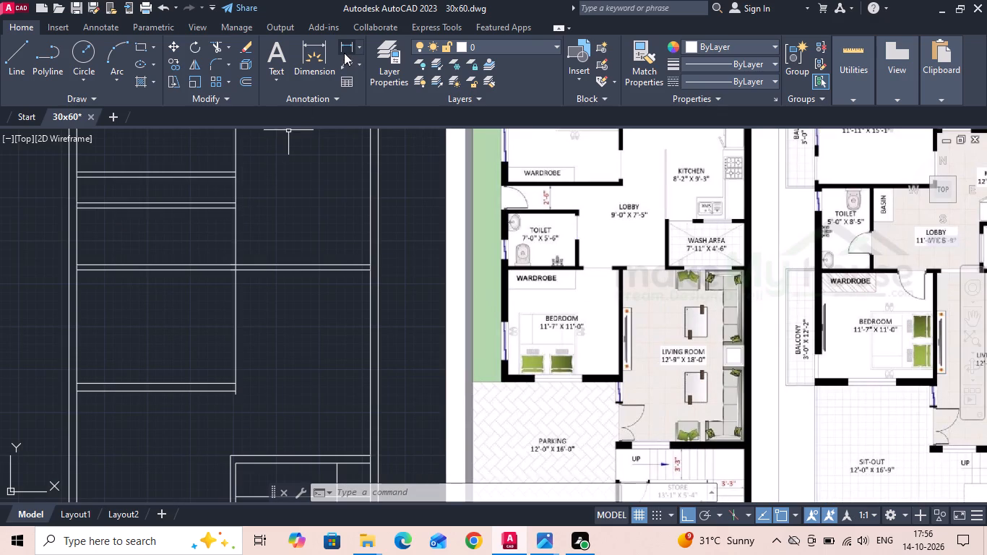
pyautogui.click(344, 53)
pyautogui.click(189, 275)
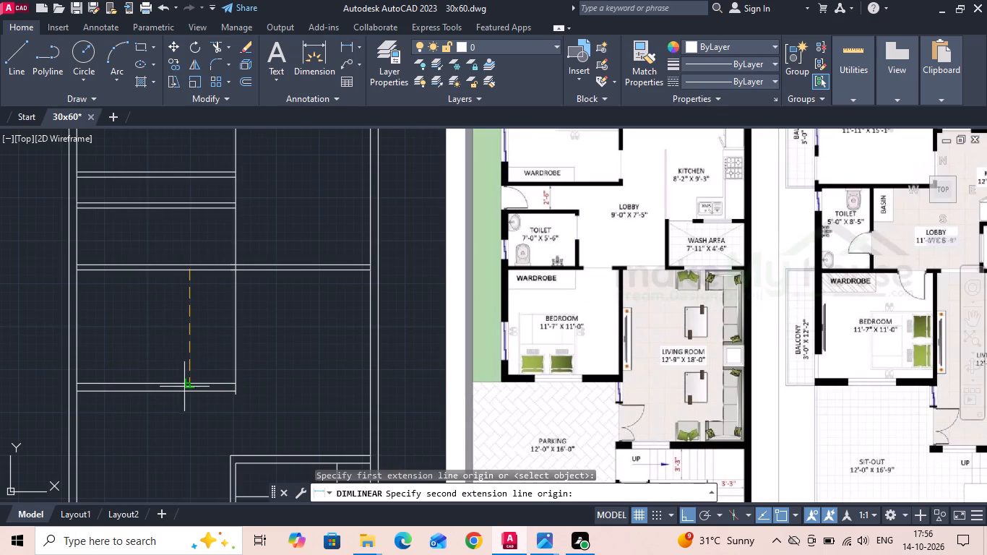
pyautogui.click(186, 383)
pyautogui.click(175, 358)
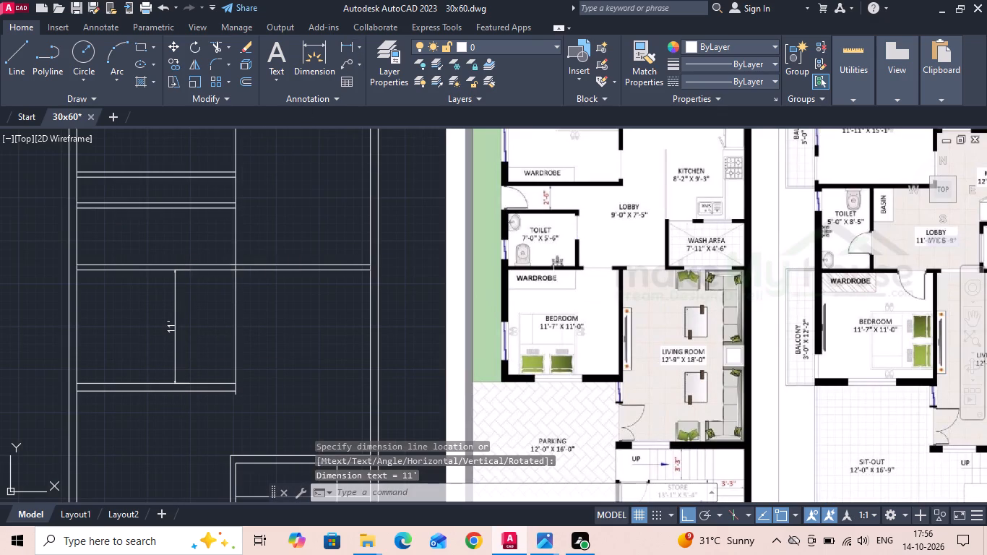
# Add a vertical linear dimension inside the toilet above the front bedroom, between its top and bottom walls.
pyautogui.moveTo(600, 397); pyautogui.dragTo(551, 264, button='middle')
pyautogui.scroll(2, 637, 378)
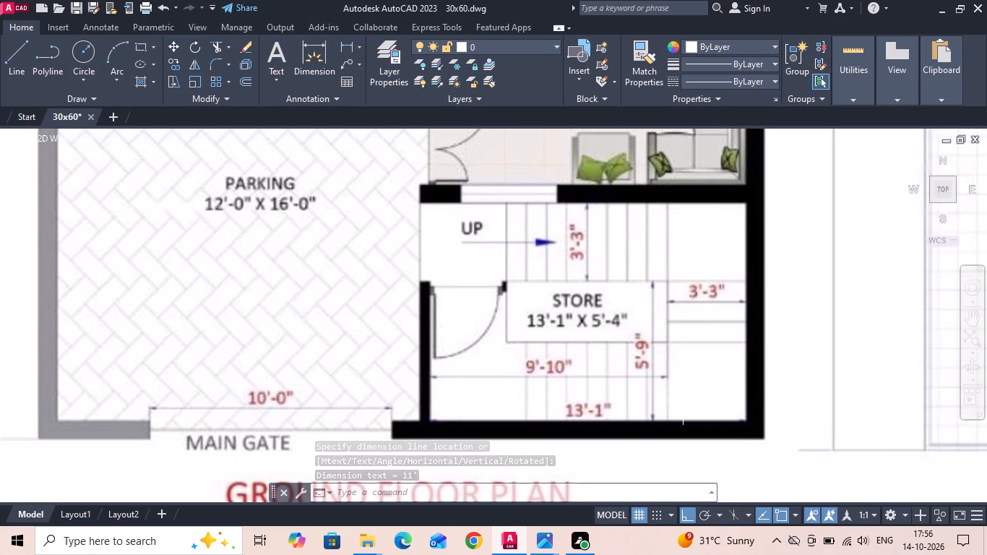
pyautogui.scroll(-2, 553, 385)
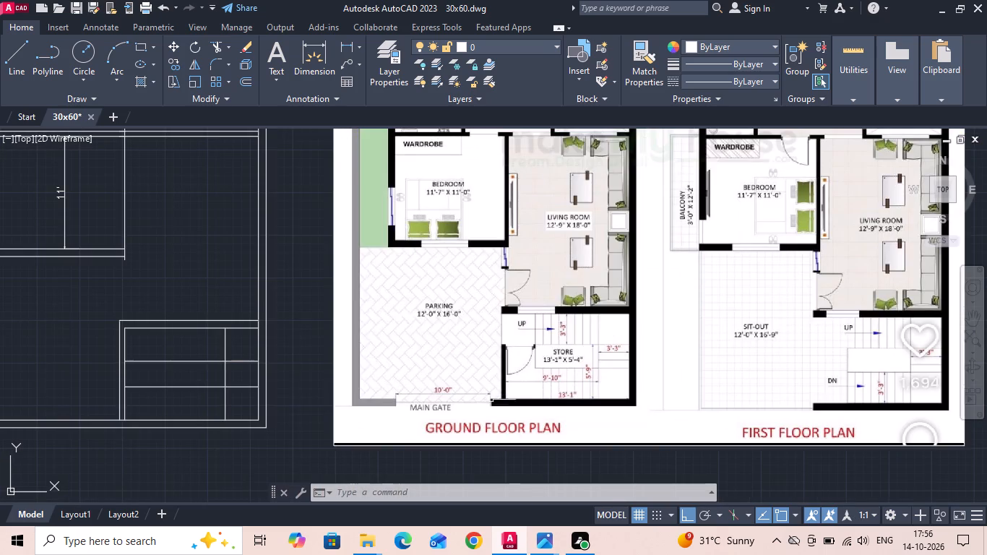
pyautogui.scroll(-2, 474, 399)
pyautogui.scroll(2, 240, 243)
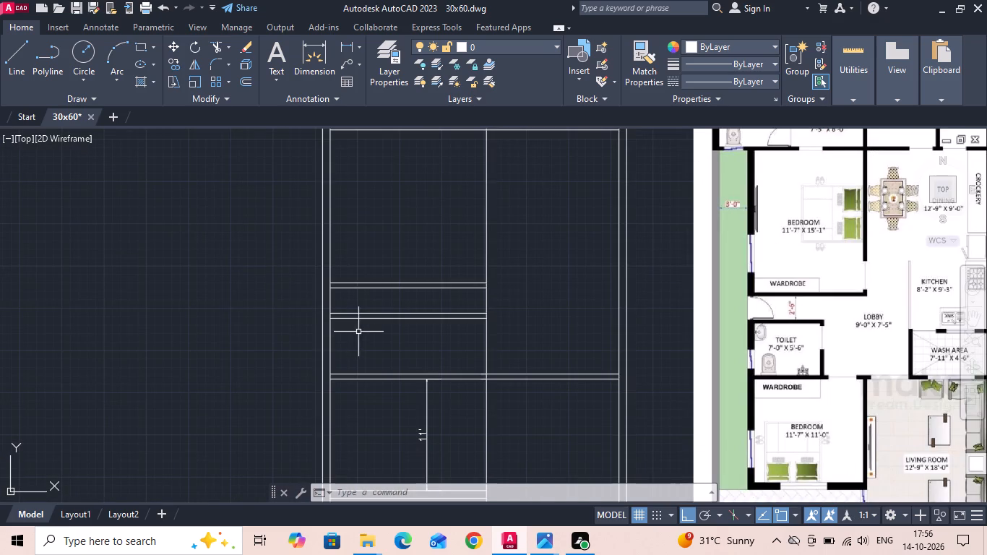
pyautogui.press('space')
pyautogui.click(363, 320)
pyautogui.click(361, 372)
pyautogui.scroll(1, 361, 357)
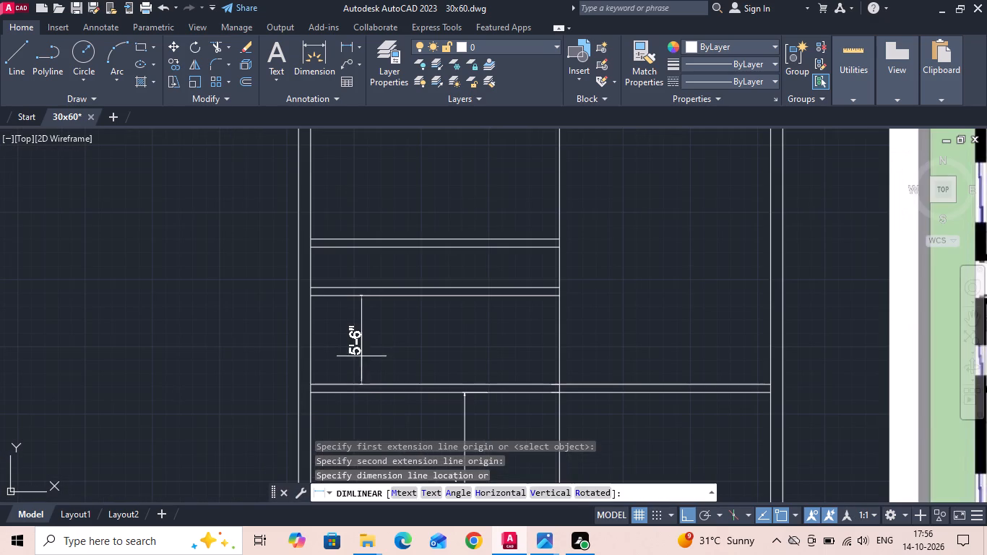
pyautogui.click(358, 352)
# Add a vertical linear dimension across the passage between the toilet's top wall and the rear bedroom's bottom wall.
pyautogui.moveTo(421, 328); pyautogui.dragTo(150, 347, button='middle')
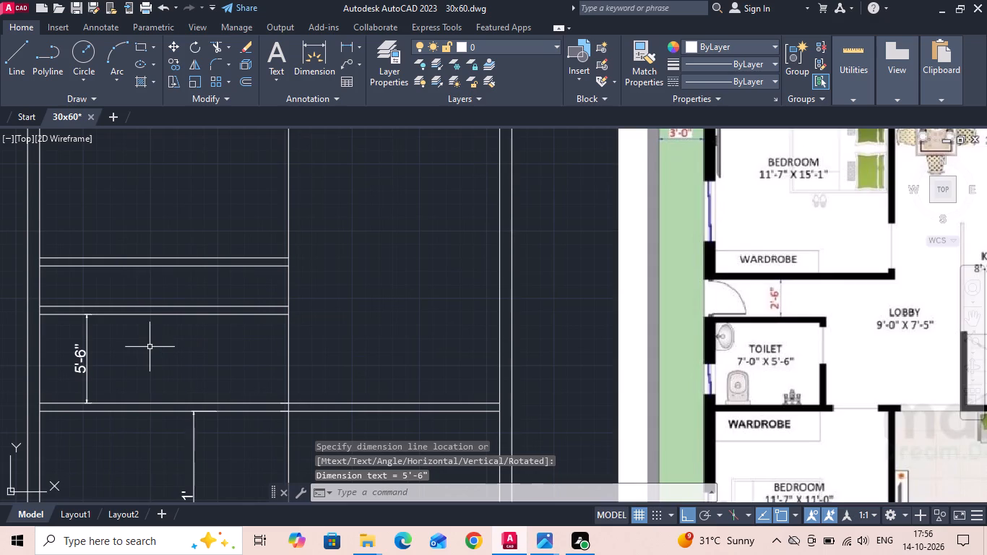
pyautogui.press('space')
pyautogui.click(152, 306)
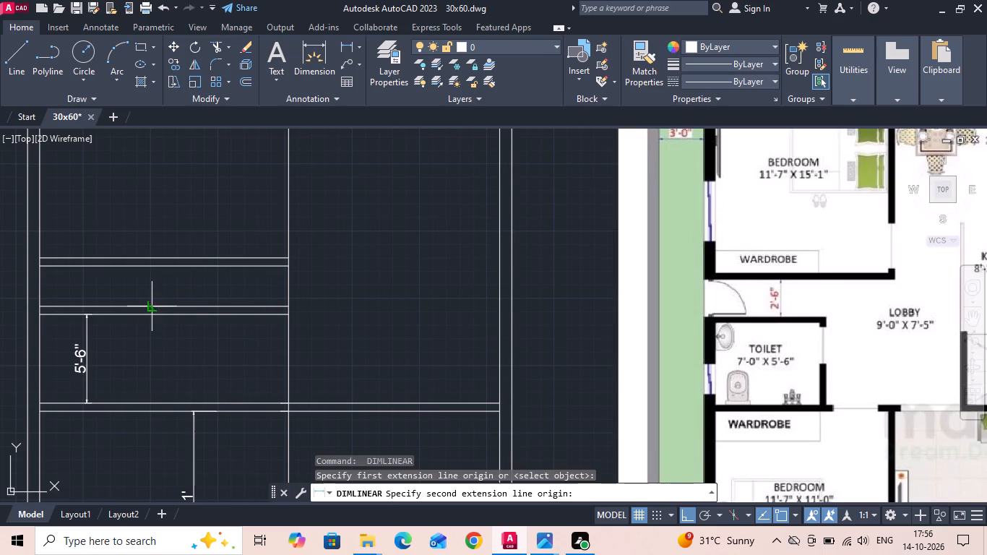
pyautogui.click(157, 269)
pyautogui.click(151, 279)
# Add a vertical linear dimension to the rear bedroom, from its bottom wall to its top wall.
pyautogui.moveTo(152, 290); pyautogui.dragTo(164, 354, button='middle')
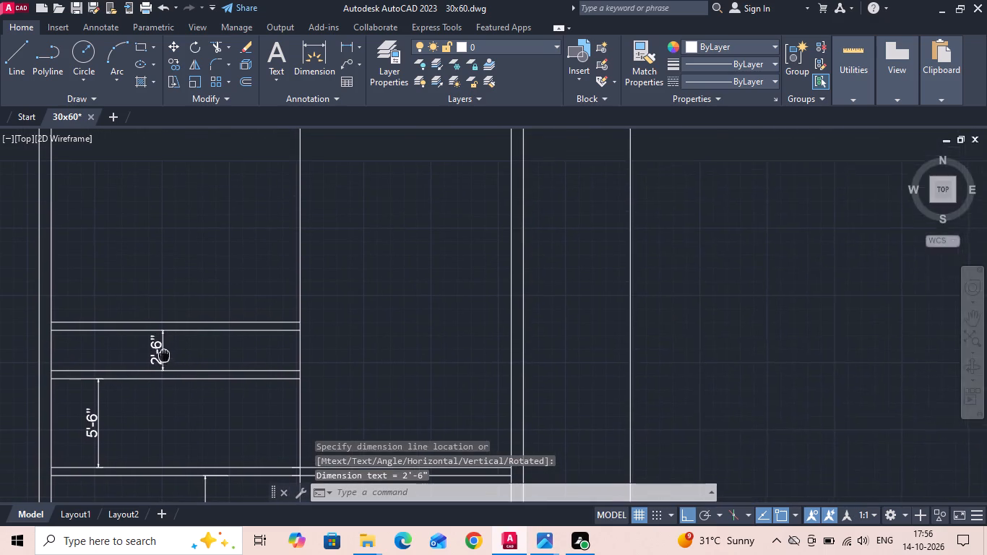
pyautogui.press('space')
pyautogui.click(174, 318)
pyautogui.moveTo(182, 282); pyautogui.dragTo(186, 342, button='middle')
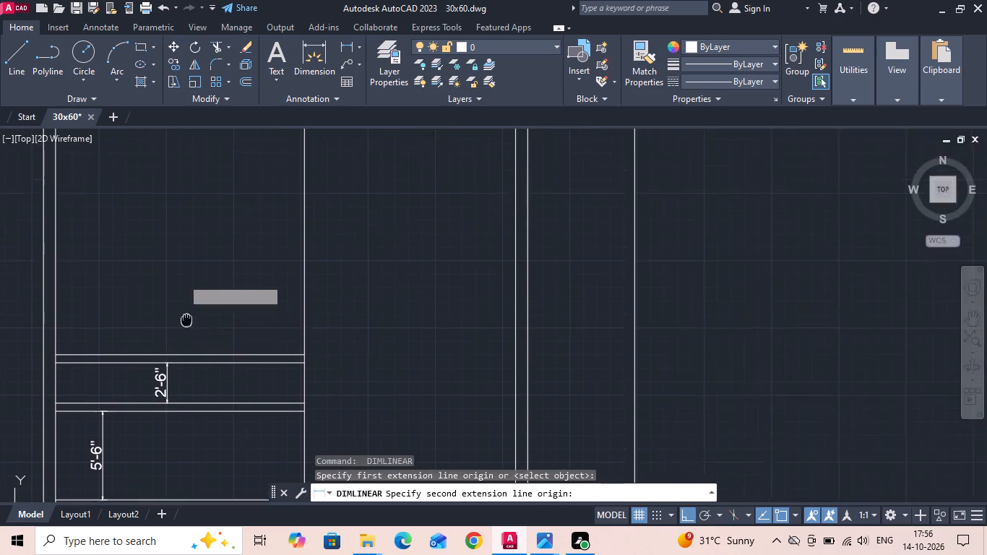
pyautogui.moveTo(186, 342); pyautogui.dragTo(186, 369, button='middle')
pyautogui.click(180, 165)
pyautogui.click(169, 214)
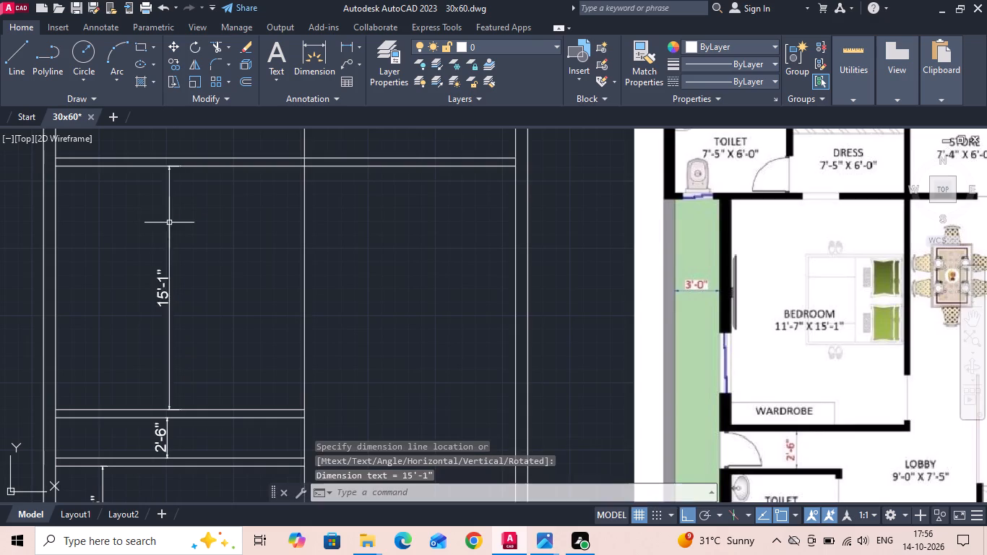
# Add a vertical linear dimension from the rear bedroom's top wall to the inner line of the rear outer wall.
pyautogui.moveTo(182, 263); pyautogui.dragTo(194, 364, button='middle')
pyautogui.press('space')
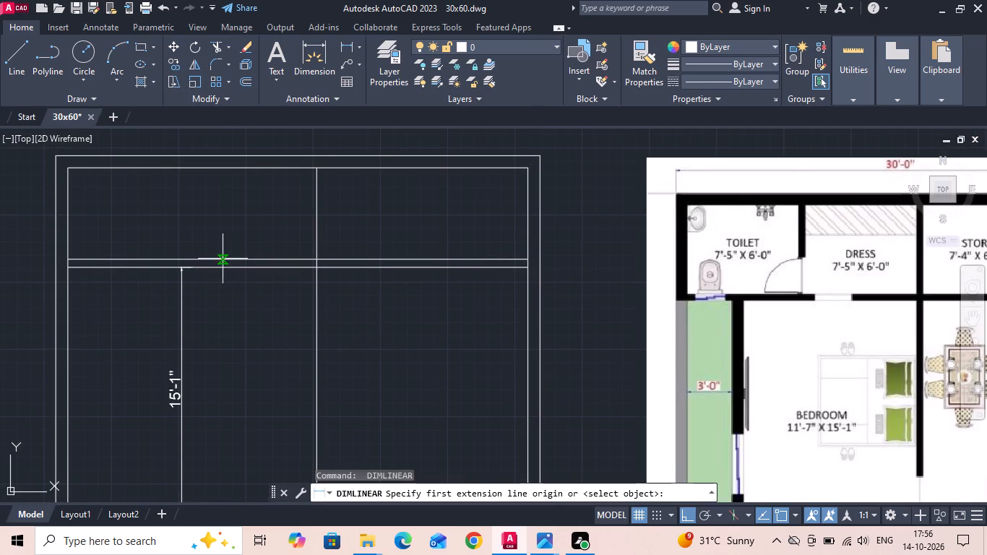
pyautogui.click(221, 260)
pyautogui.click(222, 173)
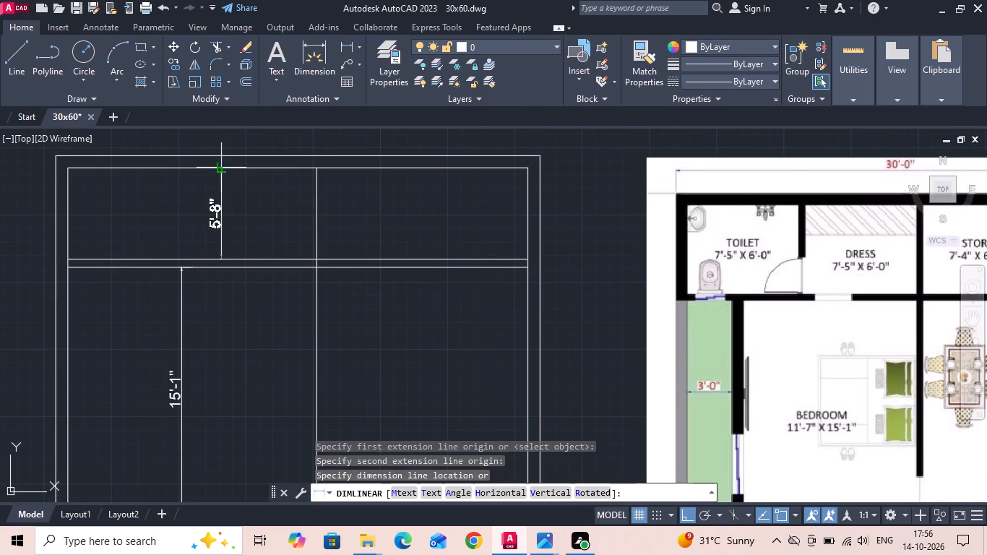
pyautogui.click(220, 173)
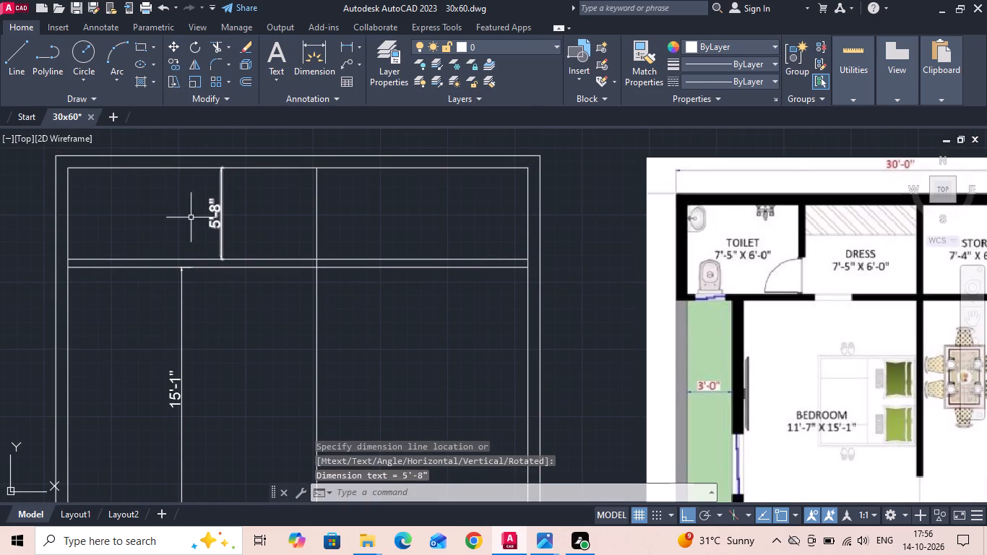
pyautogui.press('Escape')
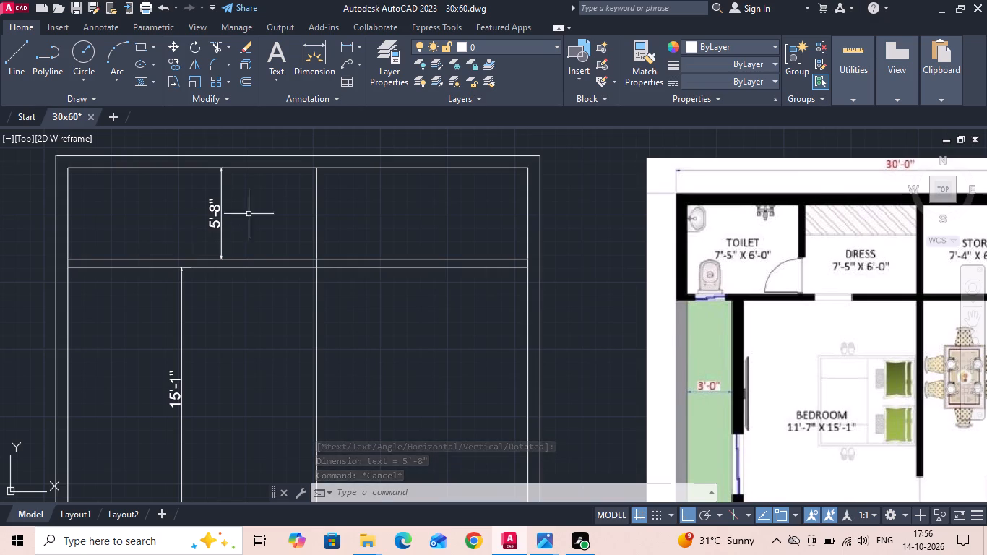
# Move the upper line of the rear bedroom's top wall 1" downward.
pyautogui.scroll(-2, 255, 212)
pyautogui.scroll(3, 254, 235)
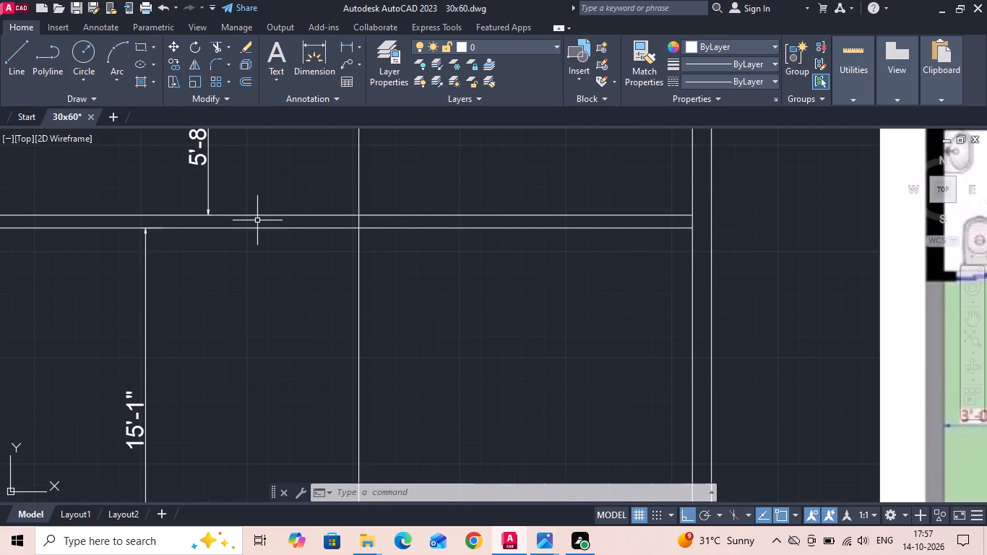
pyautogui.click(257, 220)
pyautogui.click(251, 202)
pyautogui.rightClick(250, 201)
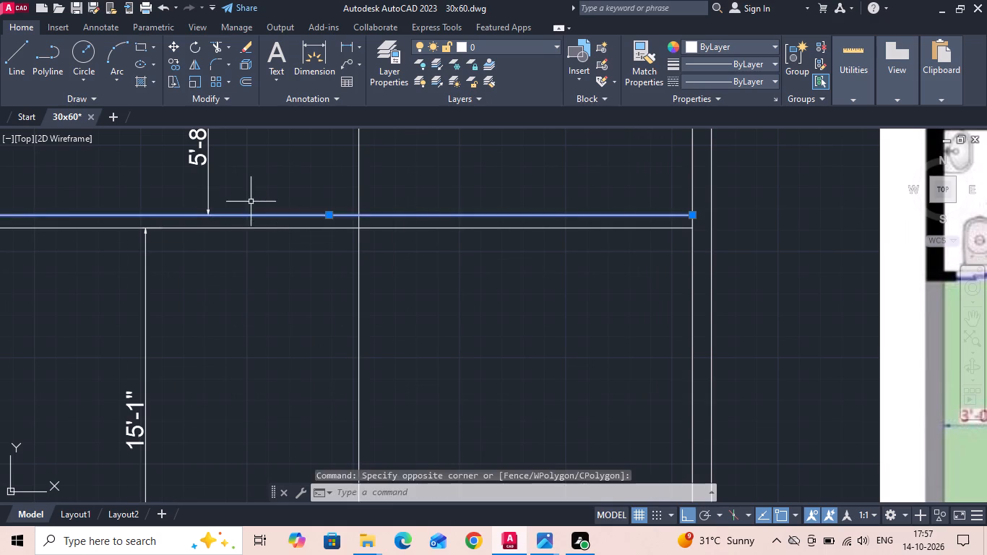
pyautogui.click(270, 257)
pyautogui.moveTo(268, 296); pyautogui.dragTo(268, 303)
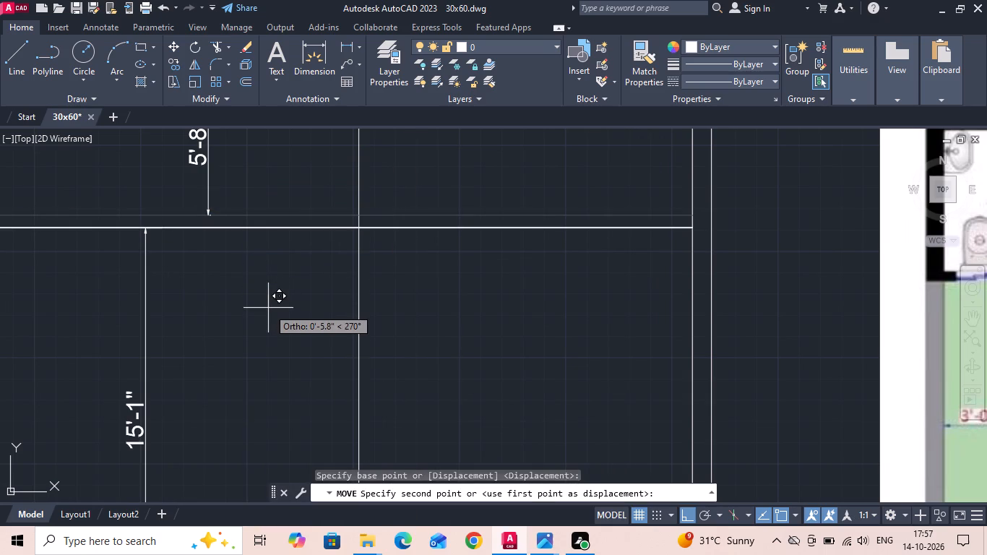
pyautogui.write('1')
pyautogui.press('space')
# Move the upper line of the wall between the rear bedroom and the passage 1" downward.
pyautogui.scroll(-2, 283, 259)
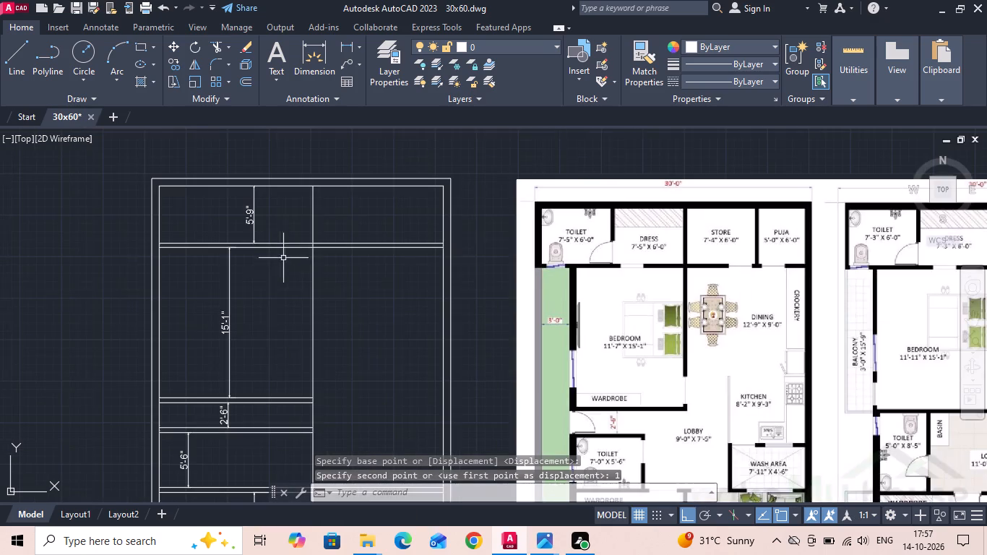
pyautogui.moveTo(263, 393); pyautogui.dragTo(280, 325, button='middle')
pyautogui.scroll(3, 281, 330)
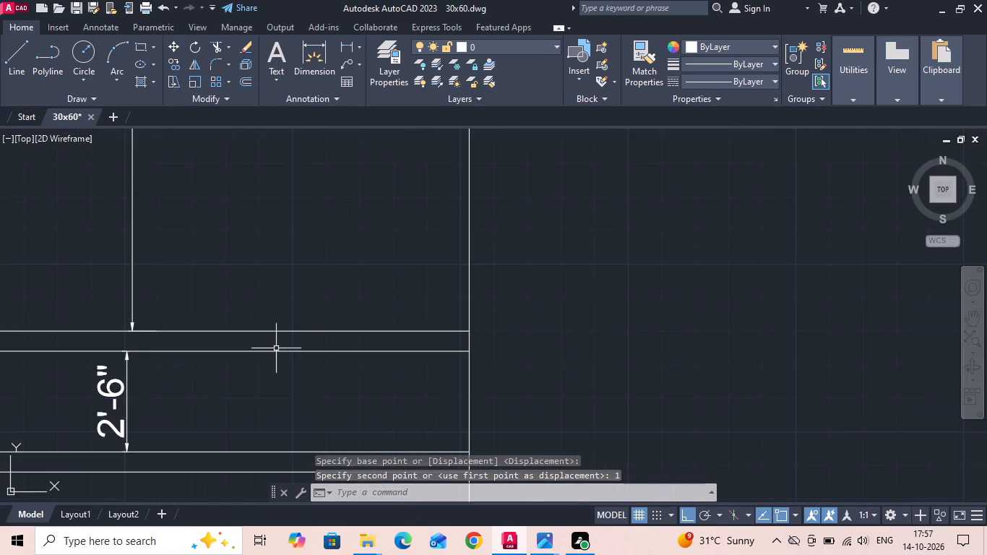
pyautogui.moveTo(276, 348); pyautogui.dragTo(269, 330)
pyautogui.click(261, 308)
pyautogui.rightClick(261, 308)
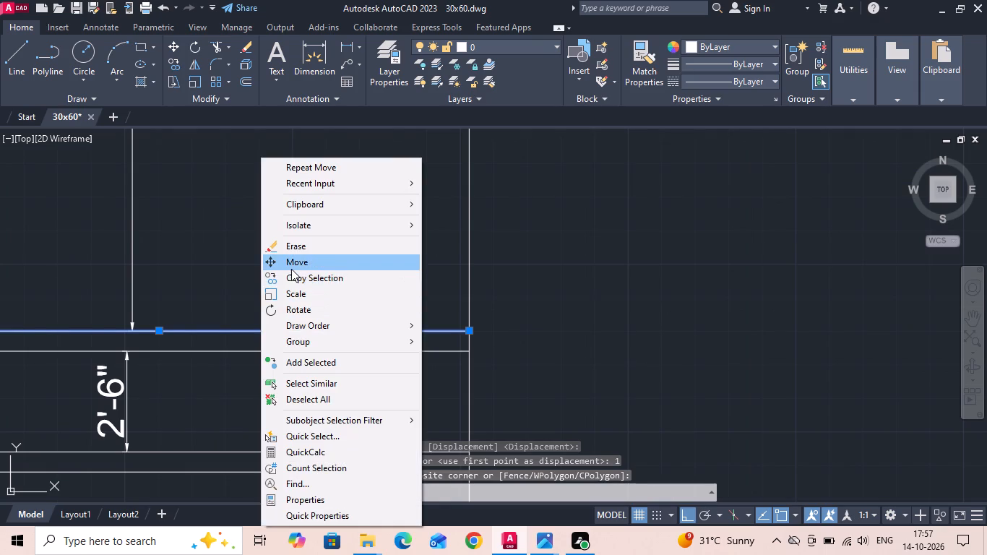
pyautogui.click(291, 269)
pyautogui.moveTo(313, 251); pyautogui.dragTo(314, 260)
pyautogui.write('1')
pyautogui.press('space')
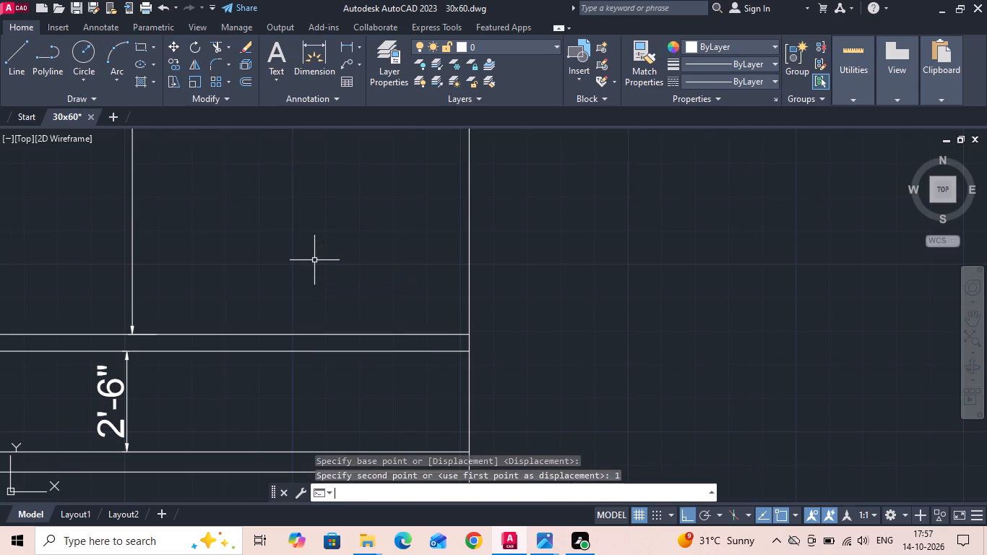
# Move the upper line of the wall between the passage and the toilet 1" downward.
pyautogui.scroll(-2, 314, 262)
pyautogui.scroll(1, 283, 345)
pyautogui.click(283, 345)
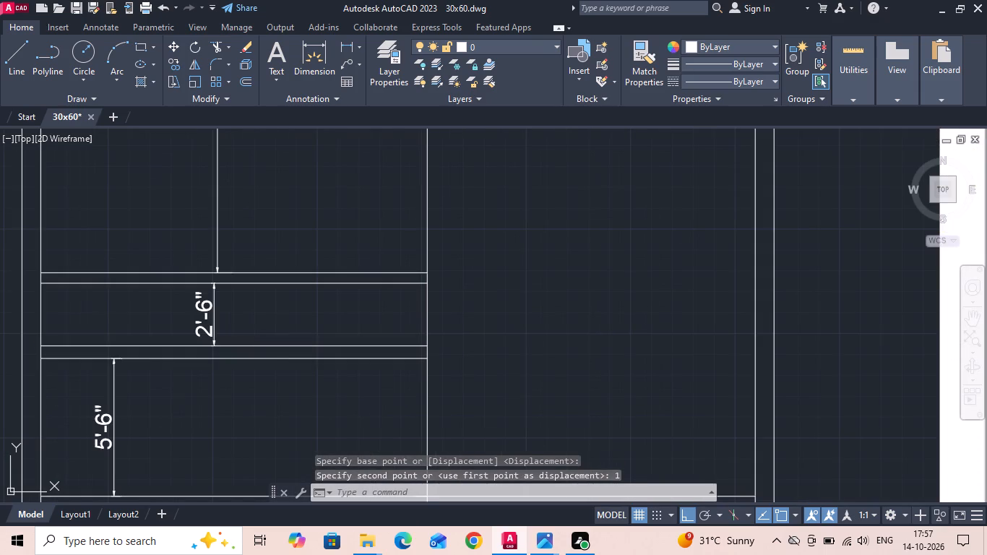
pyautogui.rightClick(280, 329)
pyautogui.click(313, 263)
pyautogui.scroll(1, 296, 324)
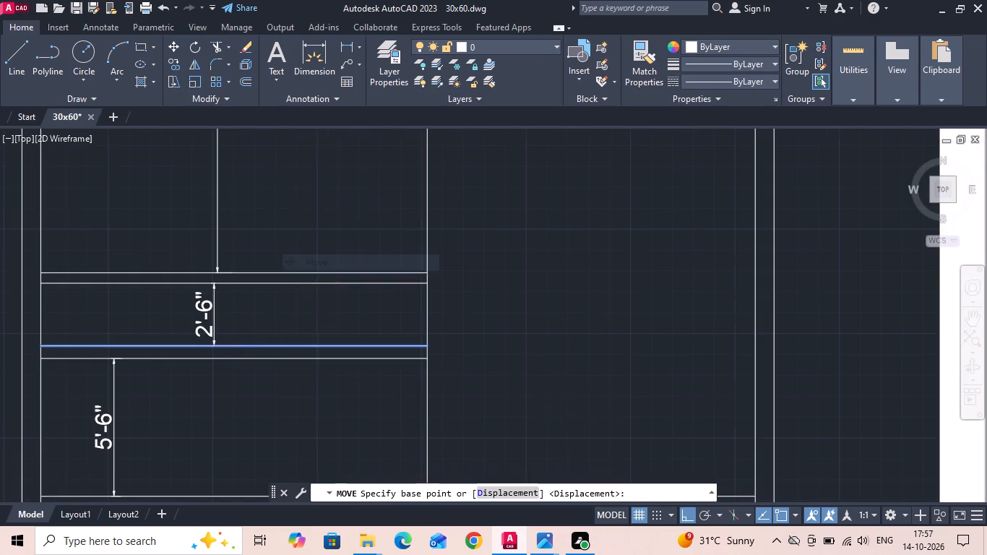
pyautogui.click(298, 310)
pyautogui.write('1')
pyautogui.press('space')
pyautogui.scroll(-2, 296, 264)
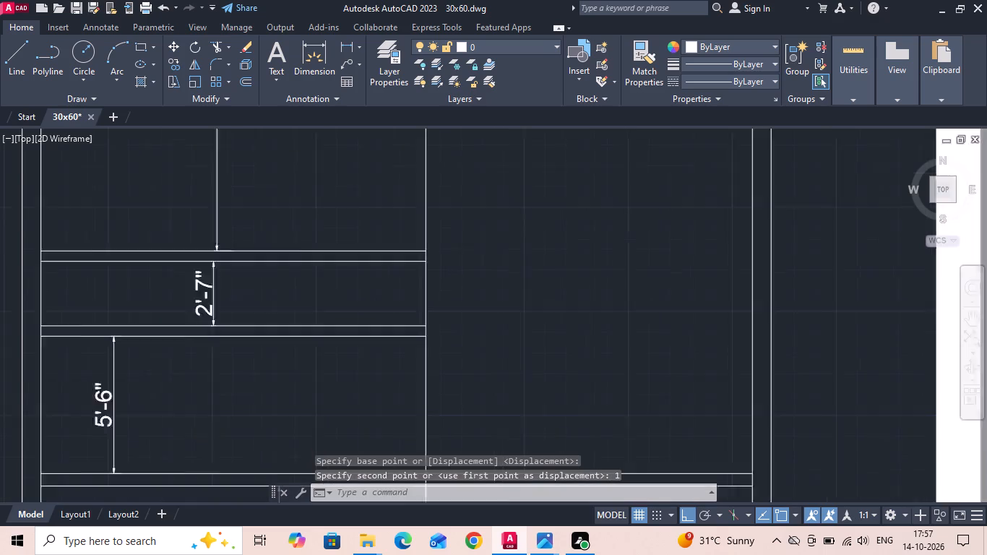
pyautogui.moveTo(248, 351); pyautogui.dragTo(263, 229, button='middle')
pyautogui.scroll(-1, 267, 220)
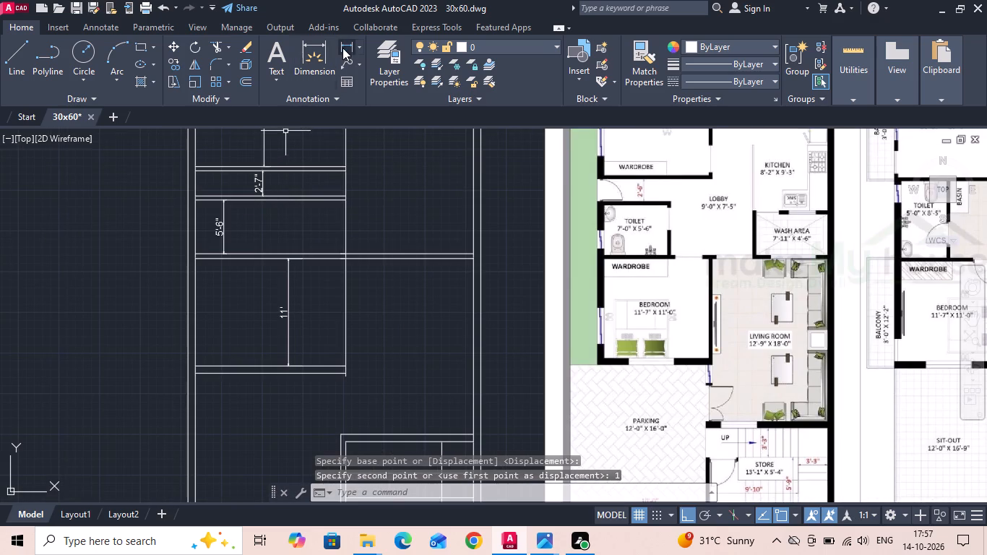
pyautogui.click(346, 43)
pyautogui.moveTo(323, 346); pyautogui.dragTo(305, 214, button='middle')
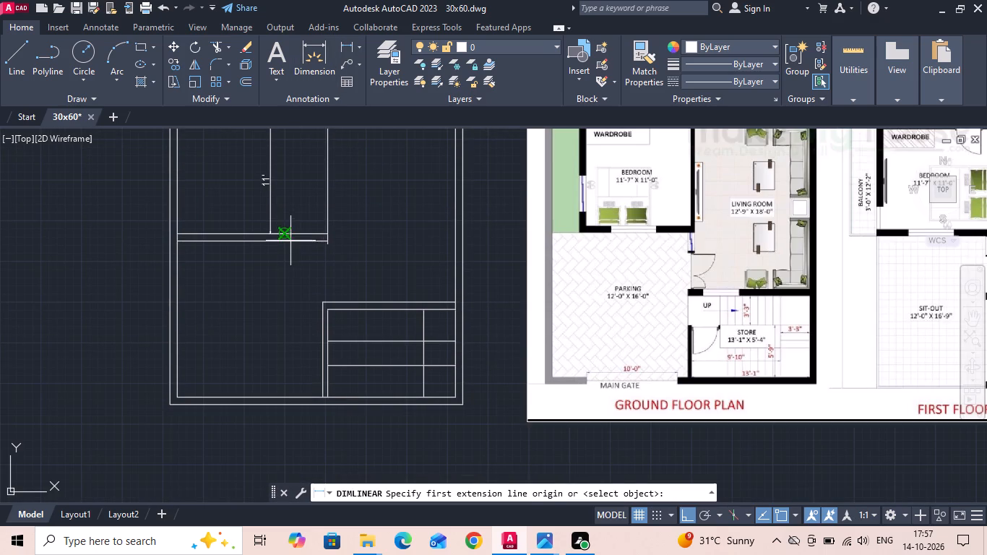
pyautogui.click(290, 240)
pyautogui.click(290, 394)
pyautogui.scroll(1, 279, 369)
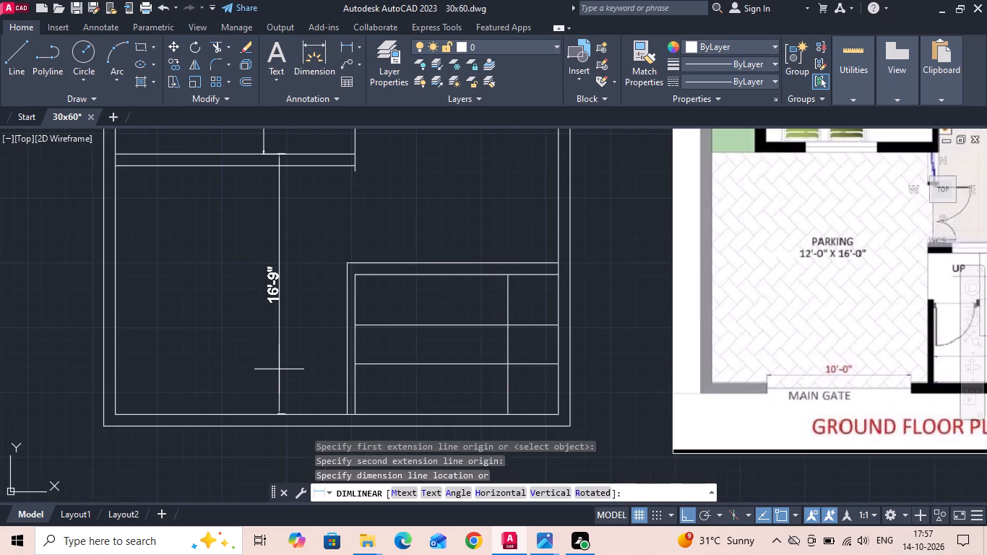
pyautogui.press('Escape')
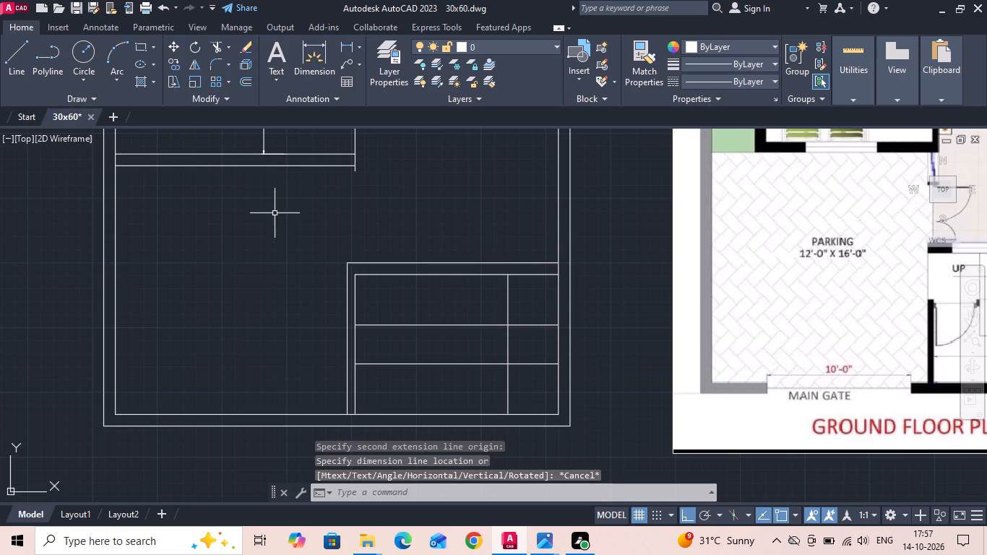
# Add a vertical linear dimension to the parking, from the front bedroom's lower wall line to the front wall's inner line.
pyautogui.press('space')
pyautogui.click(280, 168)
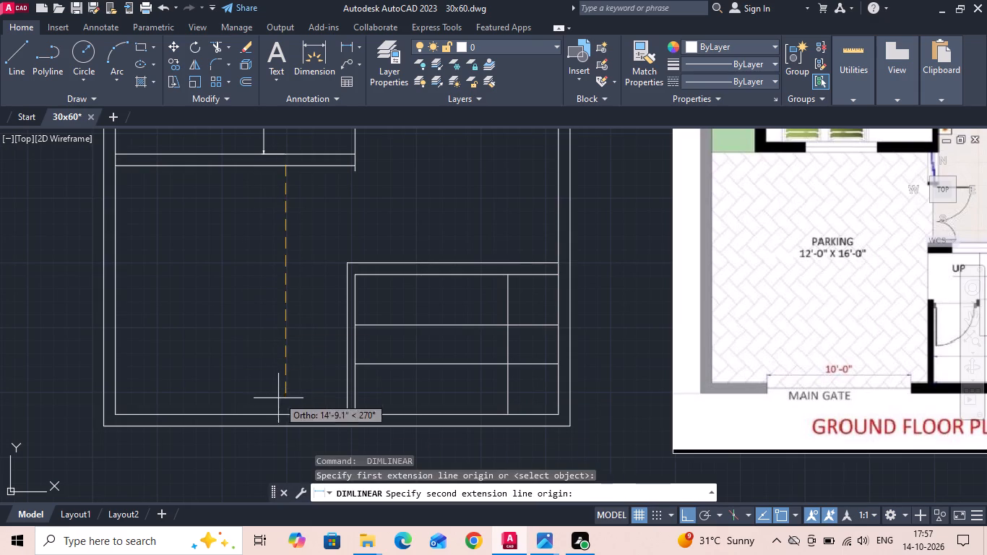
pyautogui.click(283, 413)
pyautogui.click(283, 403)
# Measure the thickness of the wall between the front bedroom and the toilet.
pyautogui.scroll(-1, 283, 412)
pyautogui.moveTo(278, 259); pyautogui.dragTo(293, 393, button='middle')
pyautogui.scroll(1, 260, 317)
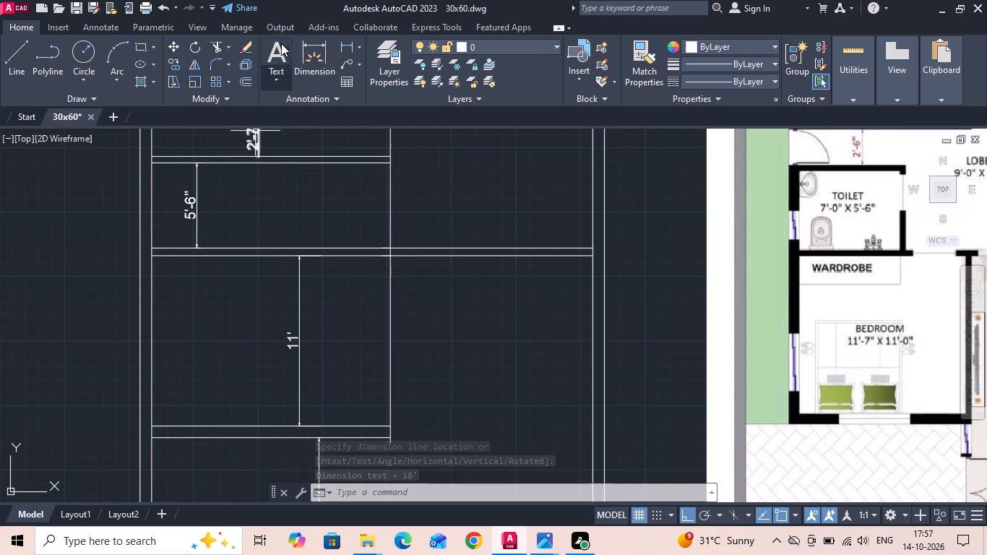
pyautogui.click(342, 44)
pyautogui.scroll(1, 337, 246)
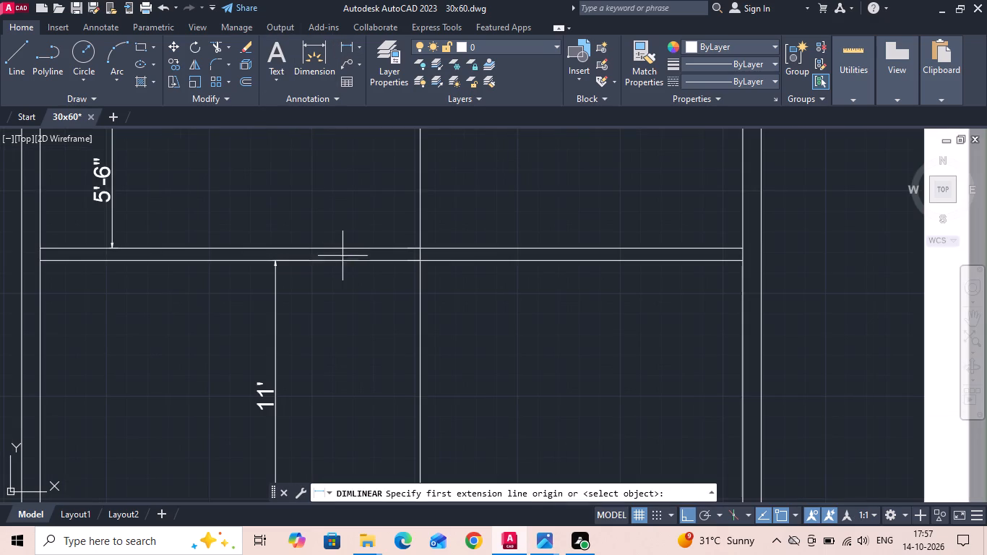
pyautogui.click(344, 259)
pyautogui.click(342, 247)
pyautogui.press('Escape')
# Move the upper line of the wall between the front bedroom and the toilet 1" downward.
pyautogui.click(342, 247)
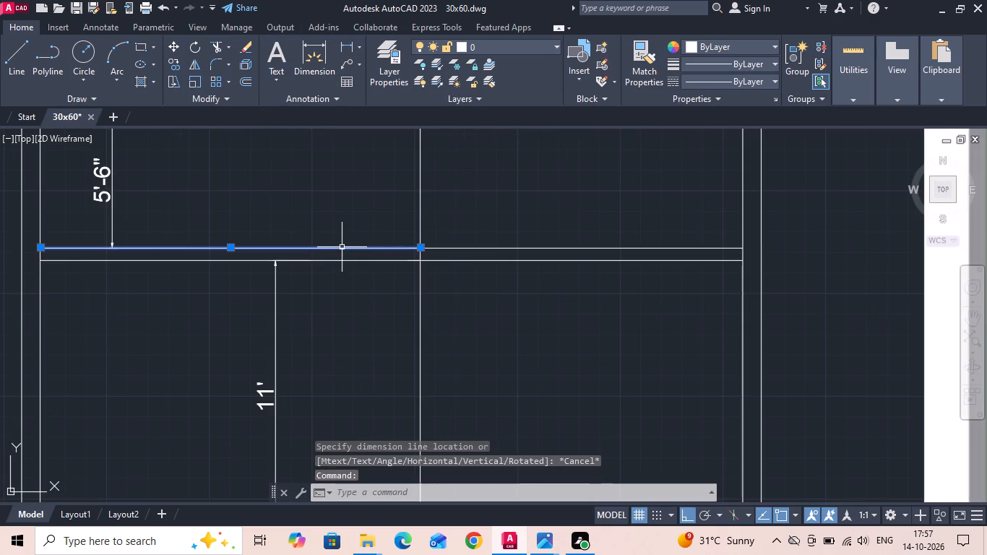
pyautogui.rightClick(342, 245)
pyautogui.click(357, 262)
pyautogui.click(344, 307)
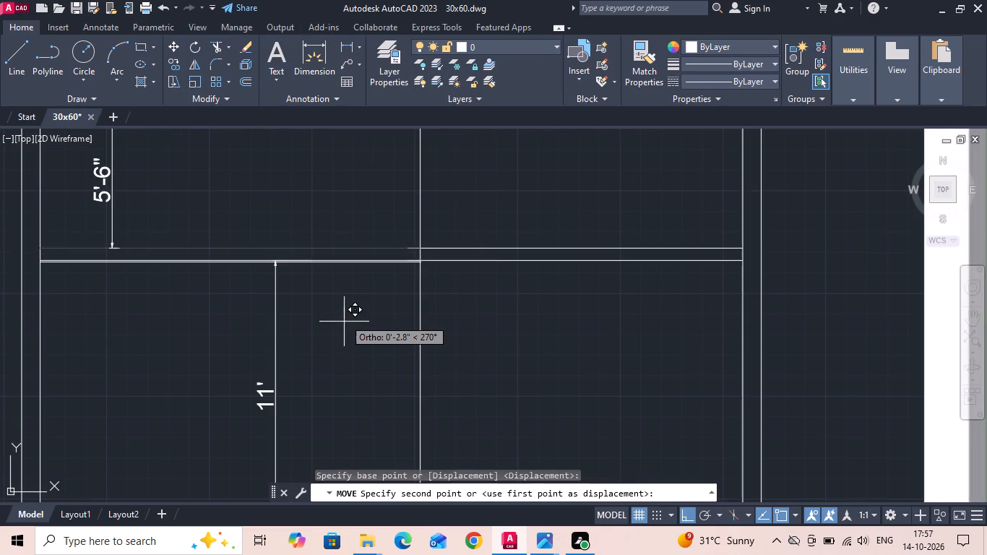
pyautogui.write('1')
pyautogui.press('space')
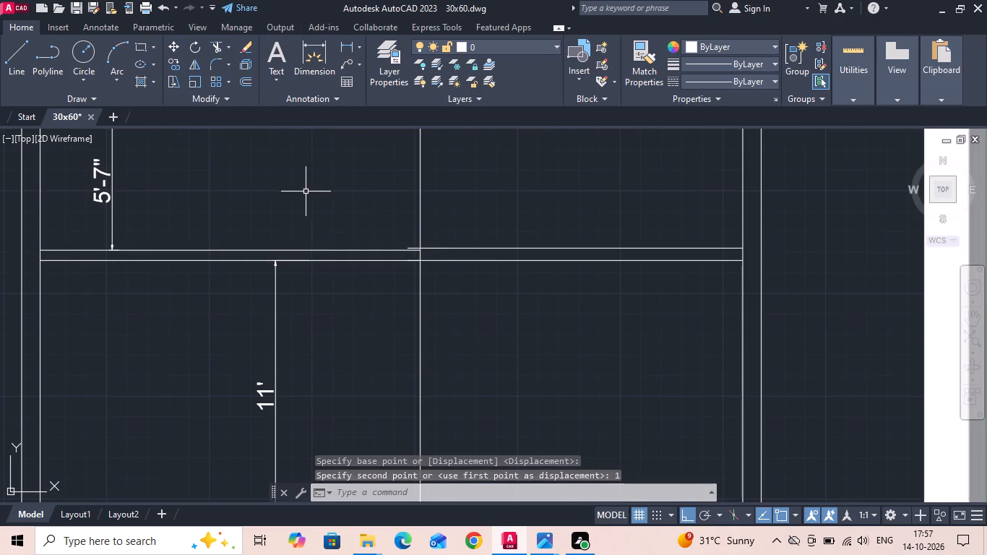
# Compare the dimensions of the bedrooms, passage and toilet with the reference ground floor plan.
pyautogui.scroll(-1, 304, 191)
pyautogui.scroll(-1, 309, 285)
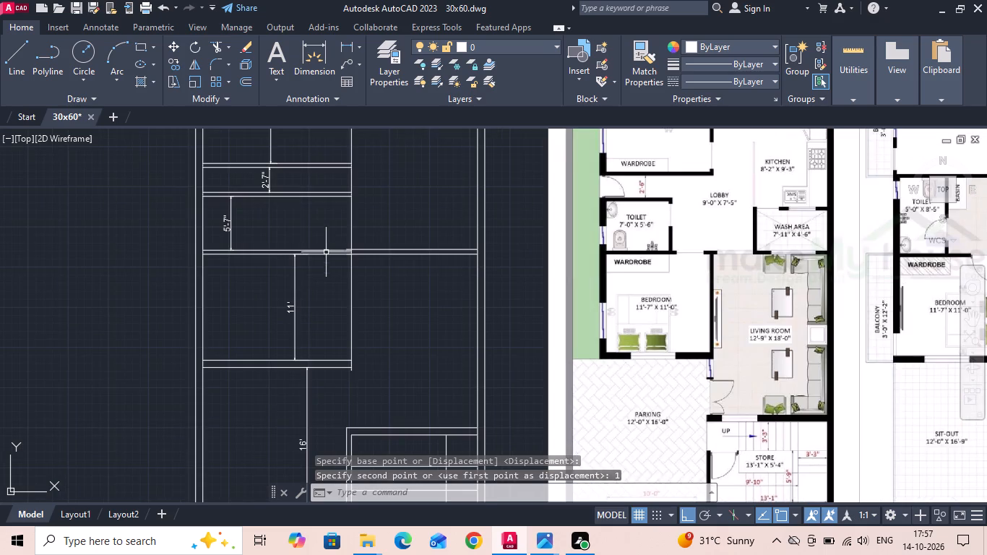
pyautogui.scroll(2, 336, 244)
pyautogui.scroll(2, 415, 262)
pyautogui.scroll(-3, 414, 297)
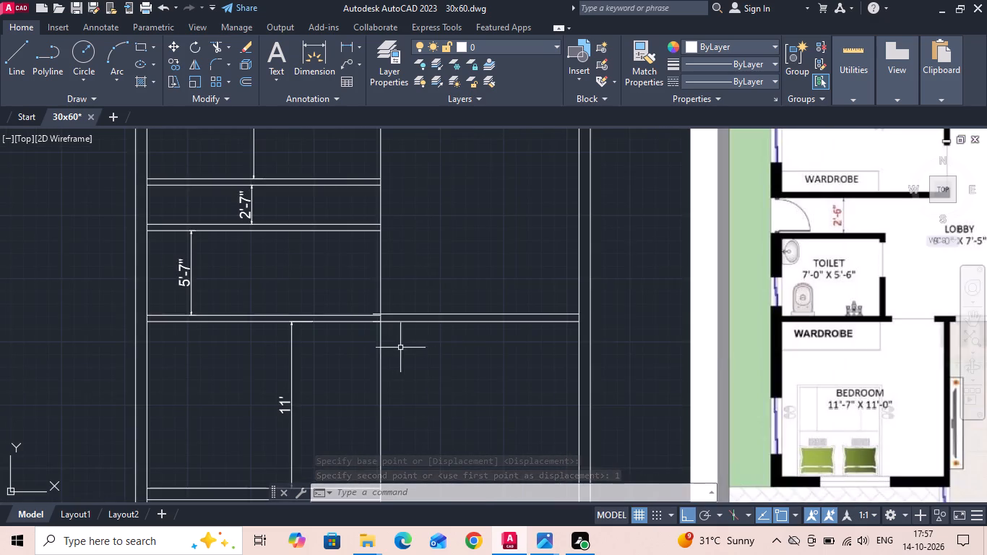
pyautogui.scroll(-2, 316, 296)
pyautogui.scroll(2, 296, 186)
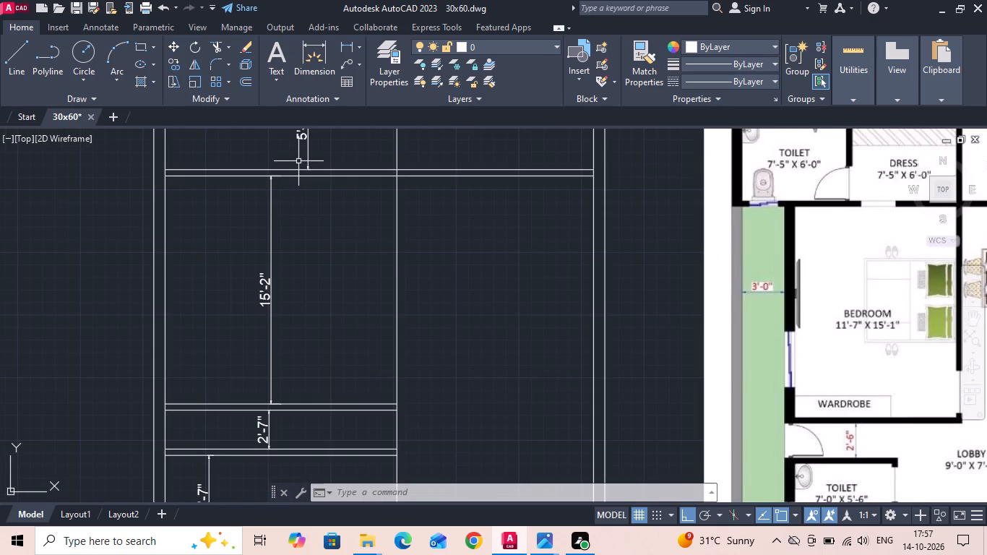
pyautogui.scroll(-2, 298, 161)
pyautogui.scroll(2, 290, 283)
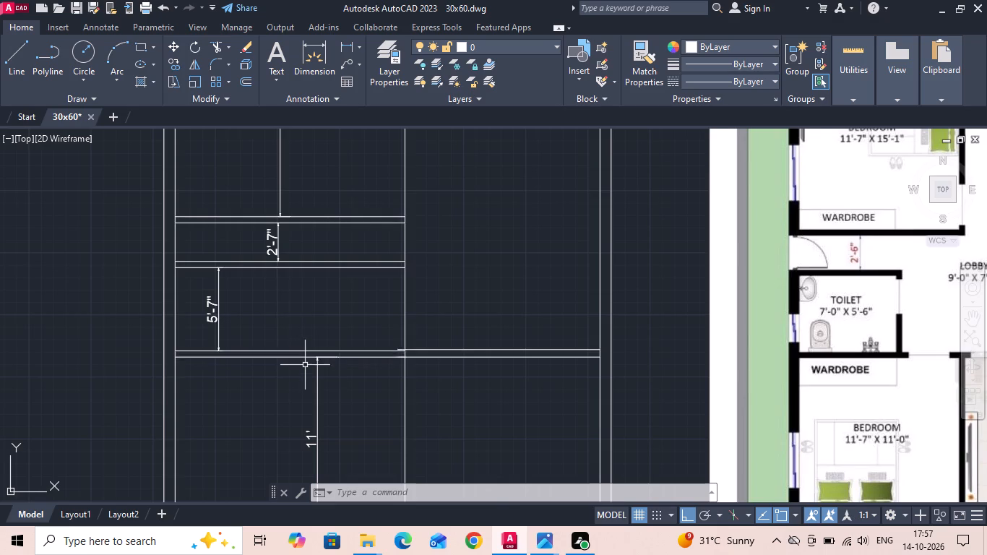
pyautogui.scroll(-2, 305, 373)
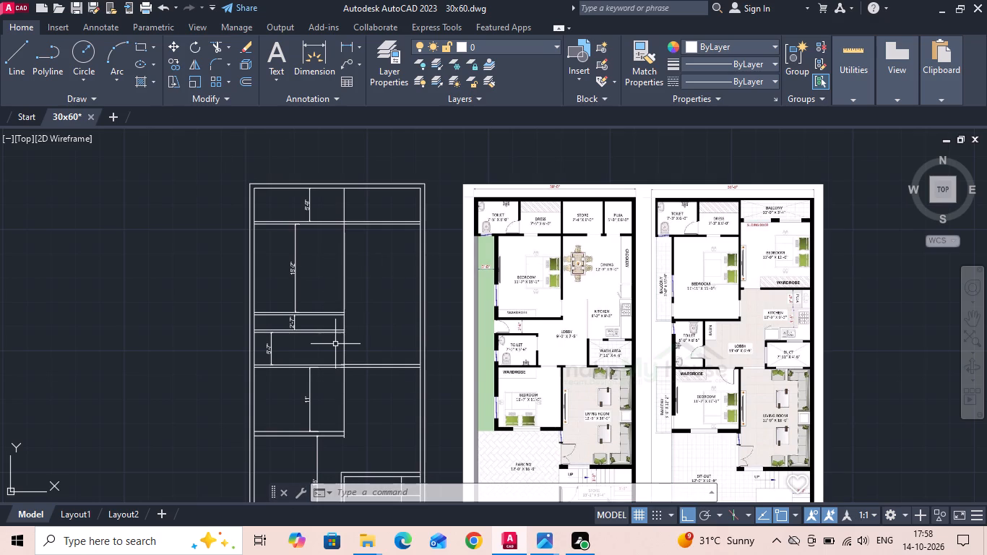
# Move both lines of the full-width wall behind the rear bedroom, below the rear toilet and dress, 1" downward.
pyautogui.scroll(3, 303, 229)
pyautogui.moveTo(376, 178); pyautogui.dragTo(368, 238)
pyautogui.click(365, 251)
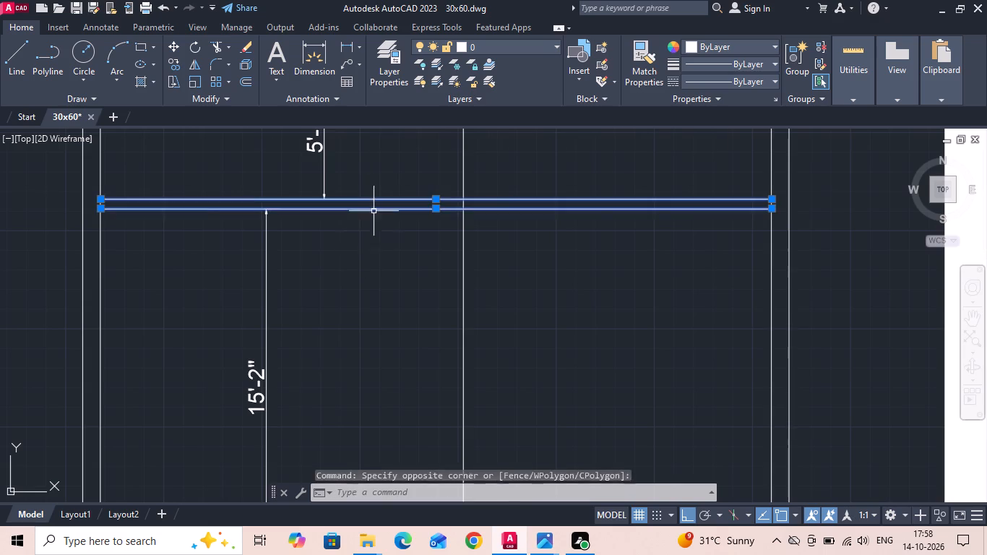
pyautogui.scroll(-3, 375, 209)
pyautogui.scroll(2, 389, 275)
pyautogui.rightClick(392, 254)
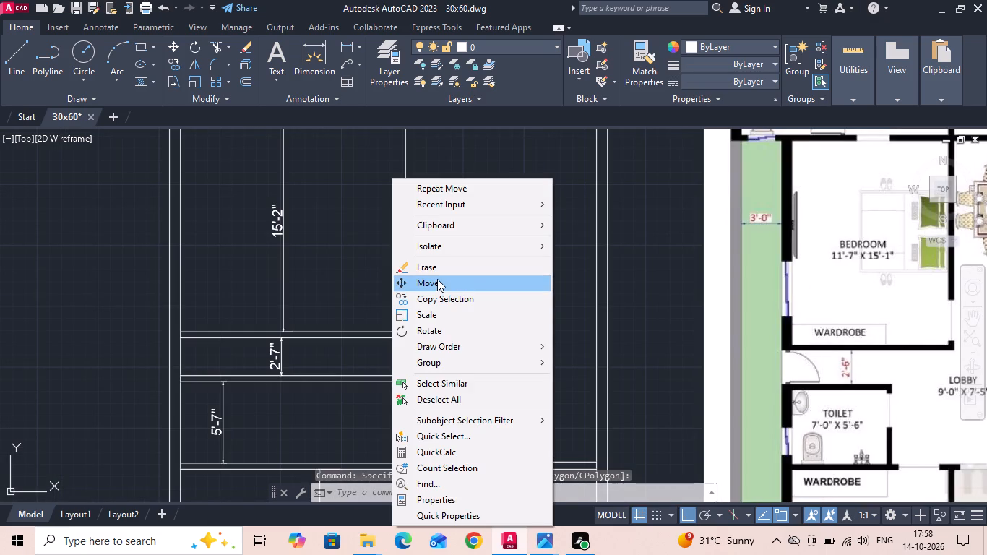
pyautogui.click(437, 279)
pyautogui.moveTo(457, 268); pyautogui.dragTo(459, 286)
pyautogui.scroll(-1, 442, 293)
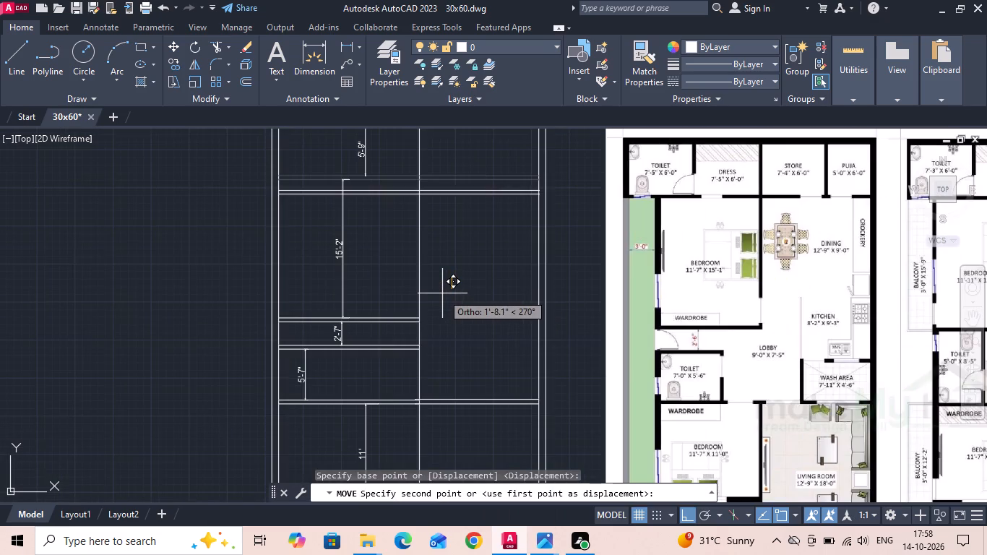
pyautogui.write('1')
pyautogui.press('space')
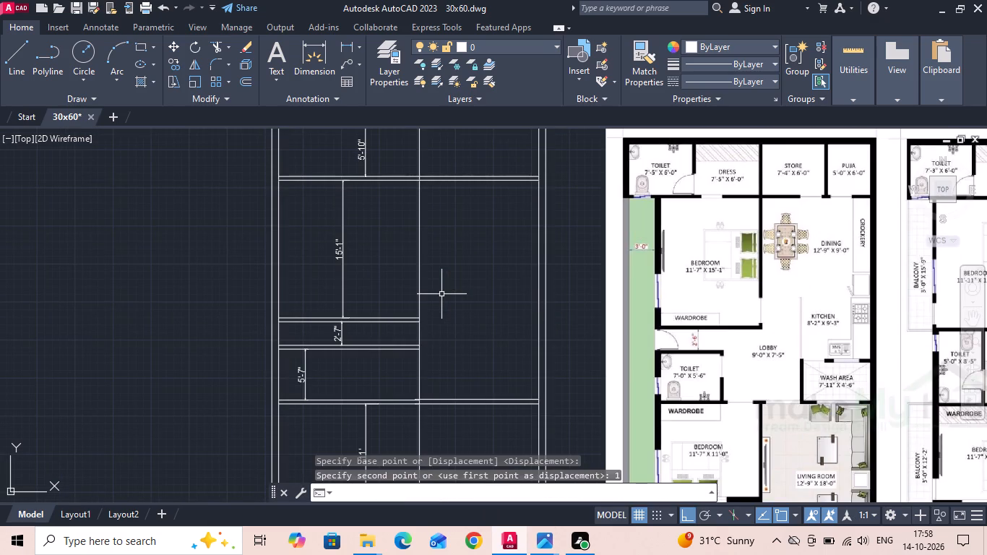
# Measure the parking's width from the side wall's inner line to the store's wall.
pyautogui.moveTo(348, 355); pyautogui.dragTo(348, 302, button='middle')
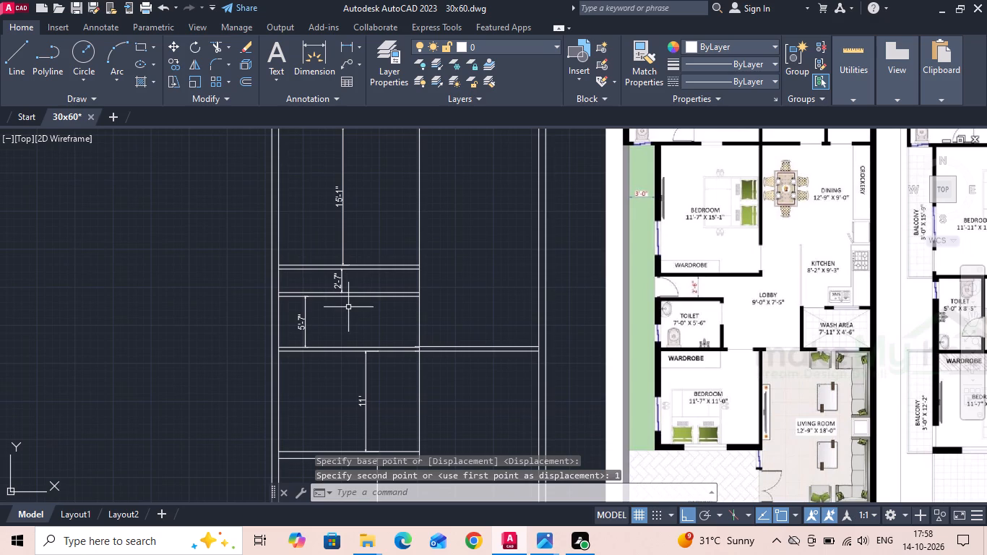
pyautogui.scroll(2, 788, 434)
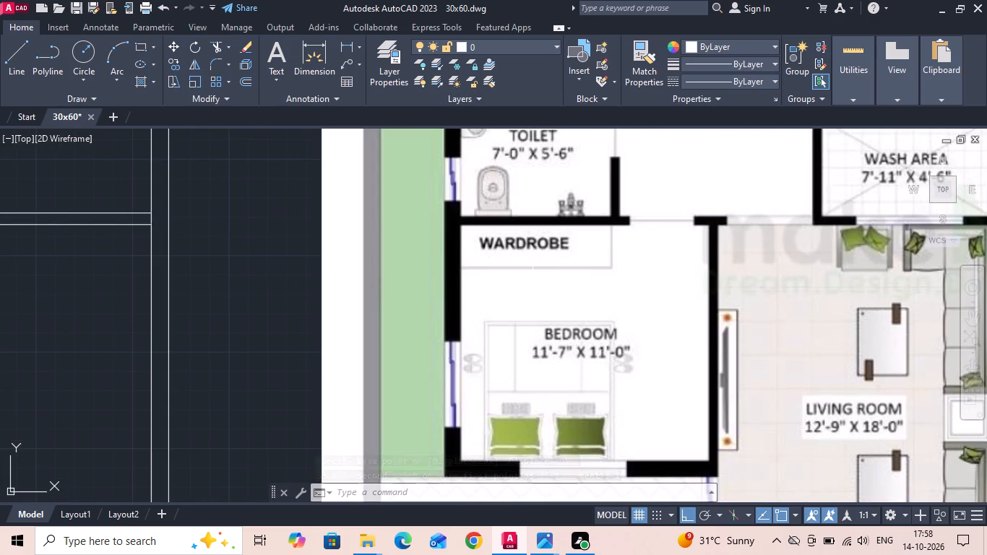
pyautogui.scroll(-2, 533, 285)
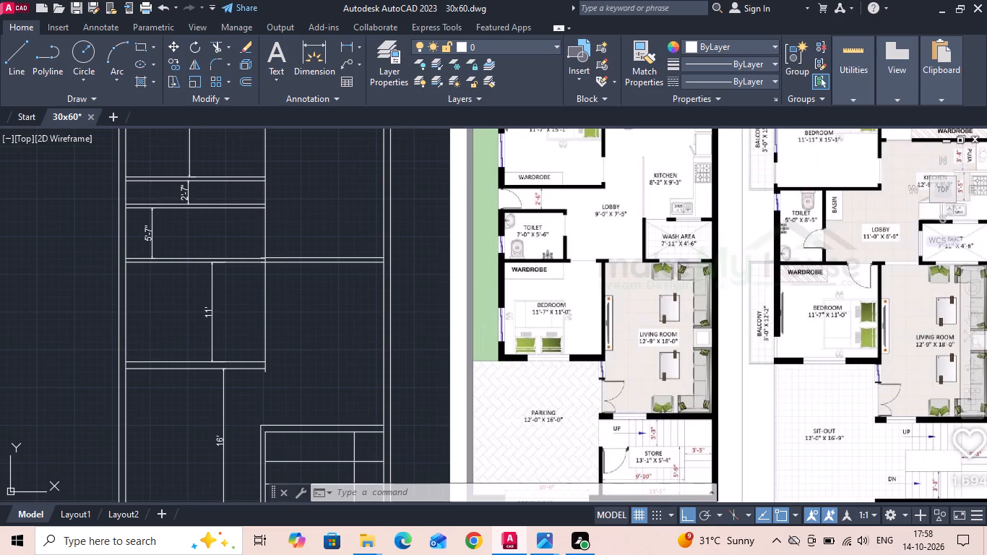
pyautogui.moveTo(553, 442); pyautogui.dragTo(513, 349, button='middle')
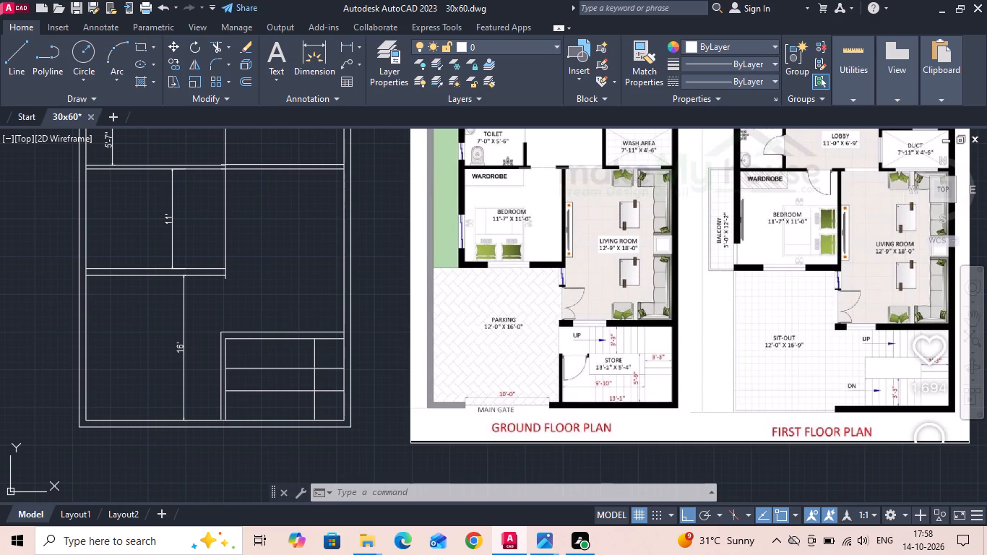
pyautogui.click(351, 46)
pyautogui.scroll(1, 126, 395)
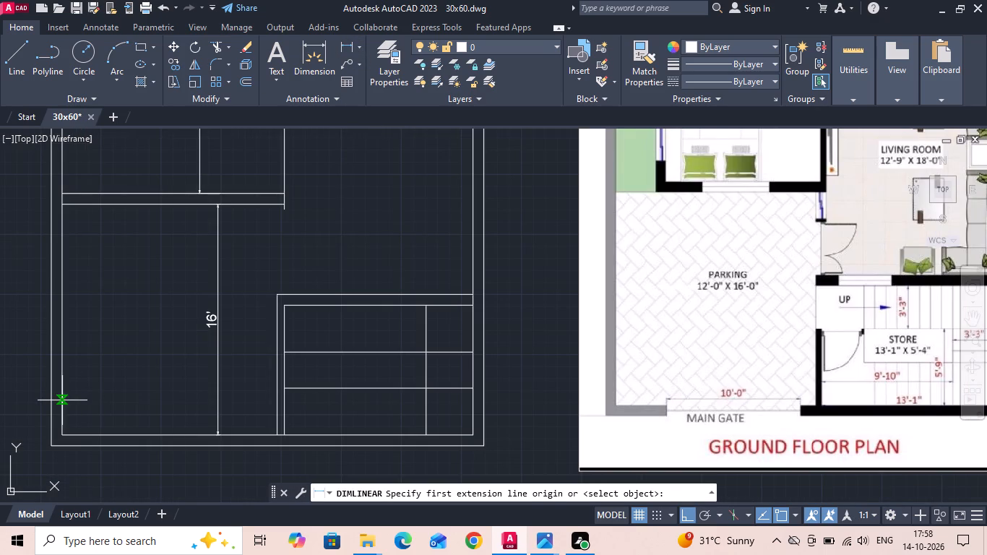
pyautogui.click(62, 400)
pyautogui.click(275, 400)
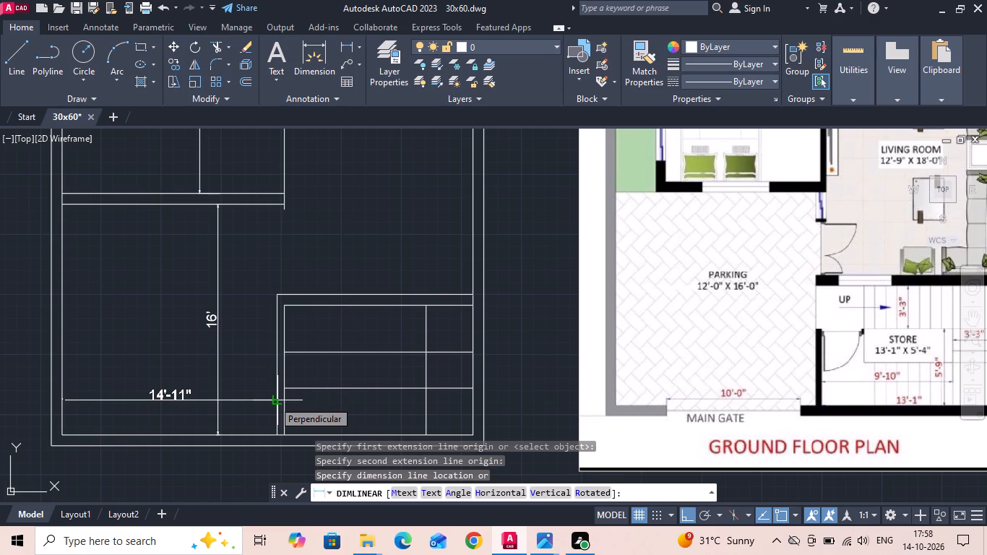
pyautogui.press('Escape')
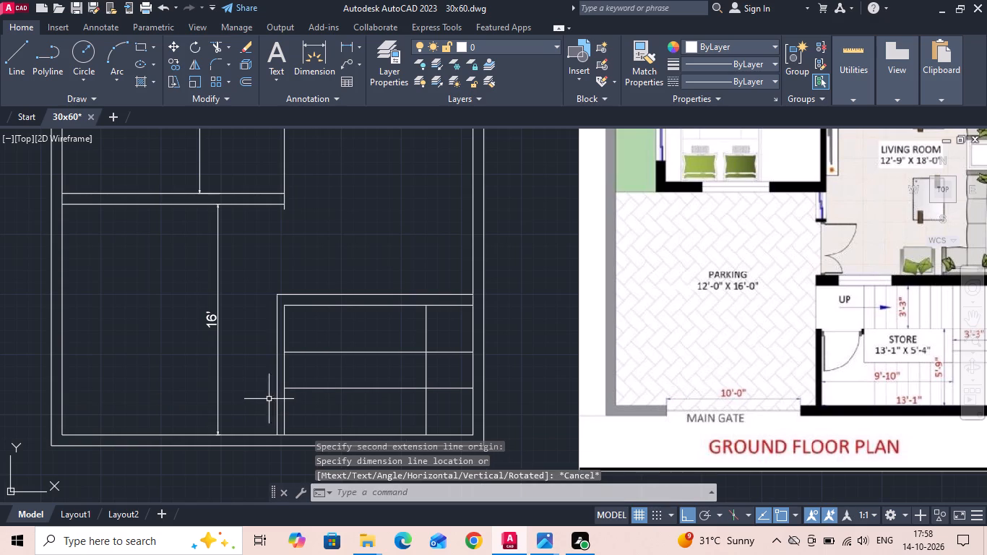
# Check the rear toilet, bedroom, passage and toilet depths against the sizes in the reference plan.
pyautogui.scroll(-2, 251, 397)
pyautogui.moveTo(250, 252); pyautogui.dragTo(249, 254, button='middle')
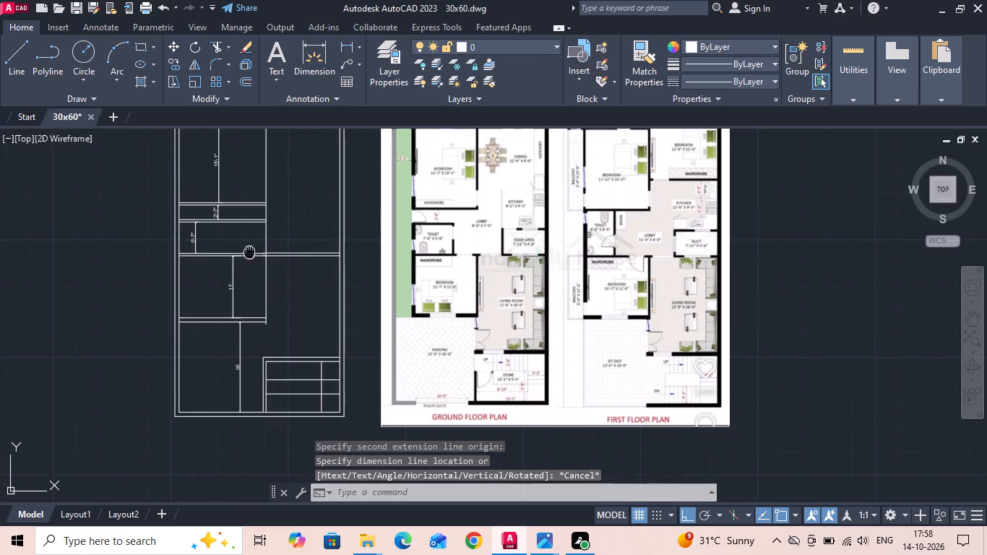
pyautogui.moveTo(249, 254); pyautogui.dragTo(270, 346, button='middle')
pyautogui.scroll(2, 259, 184)
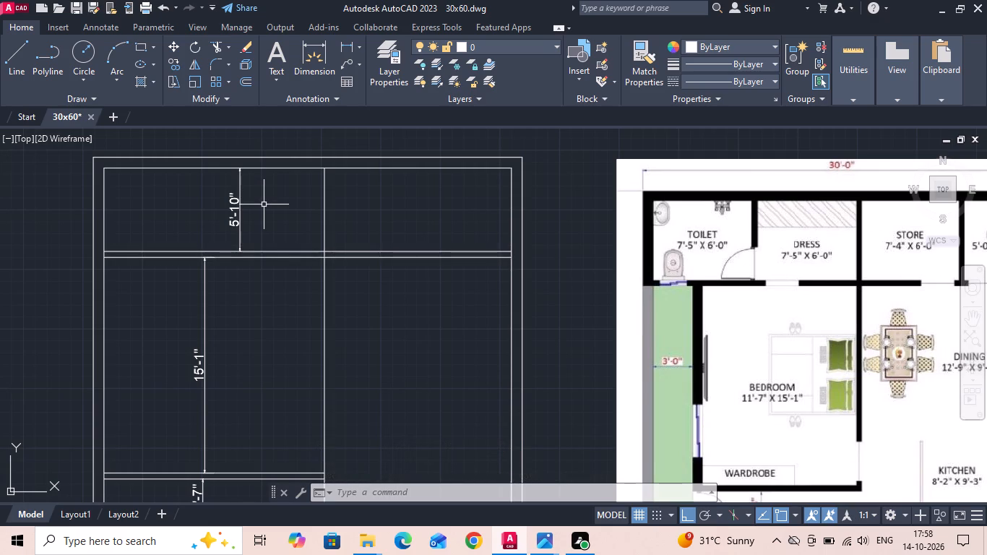
pyautogui.moveTo(262, 294); pyautogui.dragTo(263, 287, button='middle')
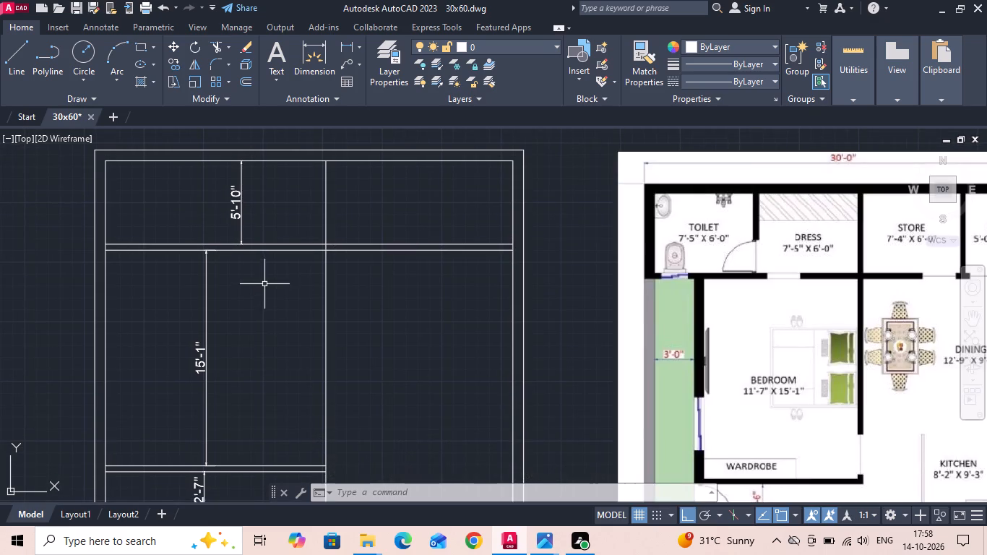
pyautogui.scroll(-2, 303, 215)
pyautogui.scroll(2, 259, 417)
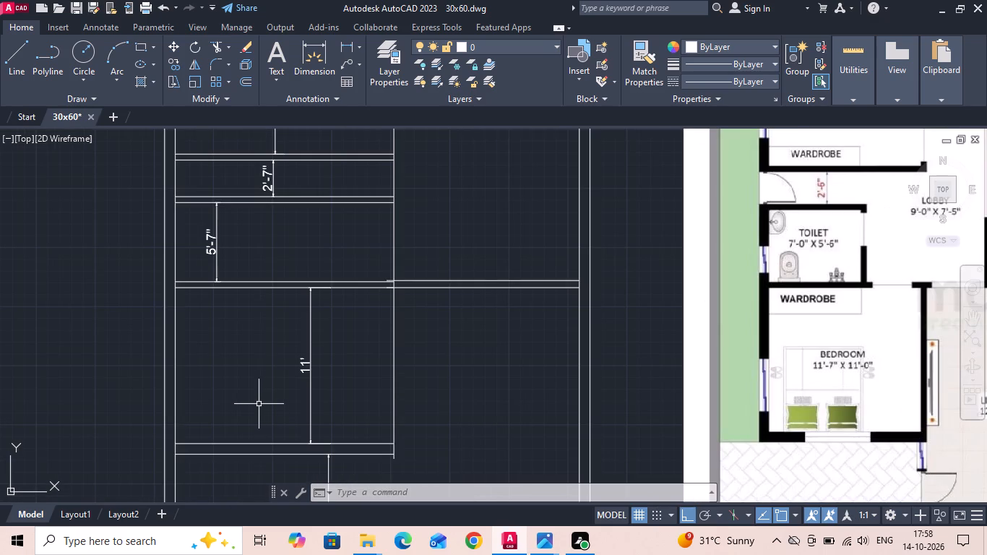
pyautogui.scroll(-1, 330, 270)
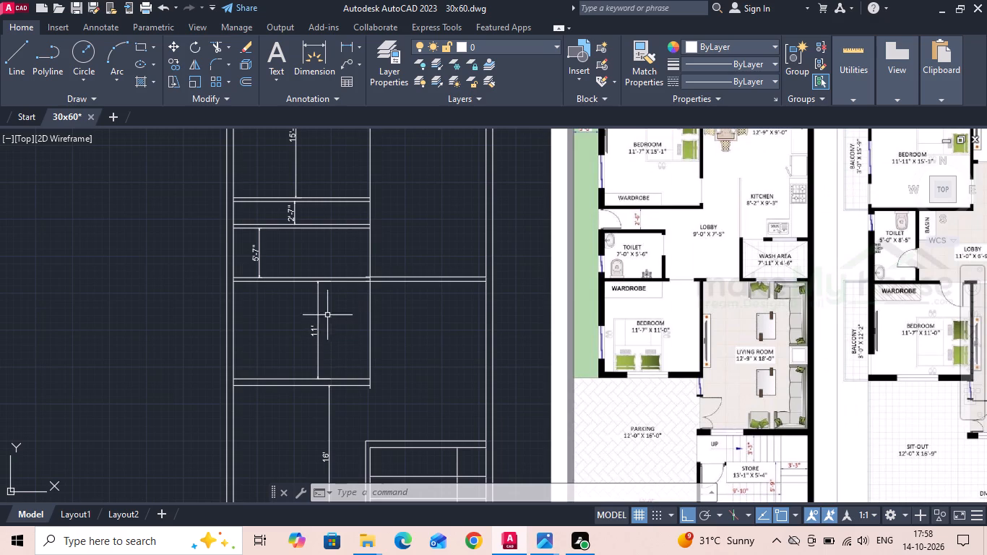
# Erase both wall lines that run across the living room side, continuing from the wall between the front bedroom and toilet.
pyautogui.scroll(2, 334, 270)
pyautogui.scroll(1, 415, 283)
pyautogui.click(480, 291)
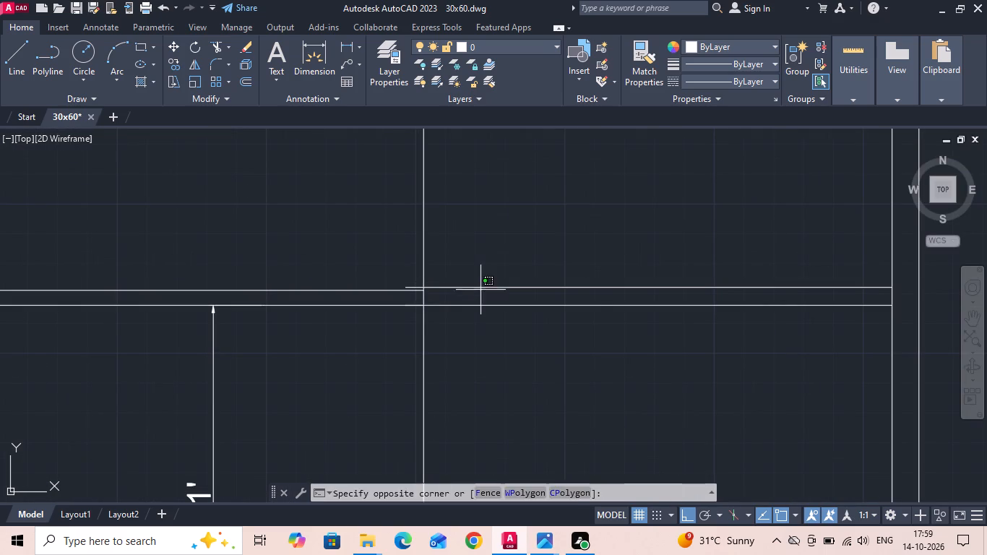
pyautogui.click(460, 264)
pyautogui.press('Delete')
pyautogui.moveTo(536, 271); pyautogui.dragTo(520, 337)
pyautogui.click(517, 342)
pyautogui.press('Delete')
# Move the four lines of the two walls bounding the passage 1" downward together.
pyautogui.scroll(-2, 516, 342)
pyautogui.scroll(1, 415, 222)
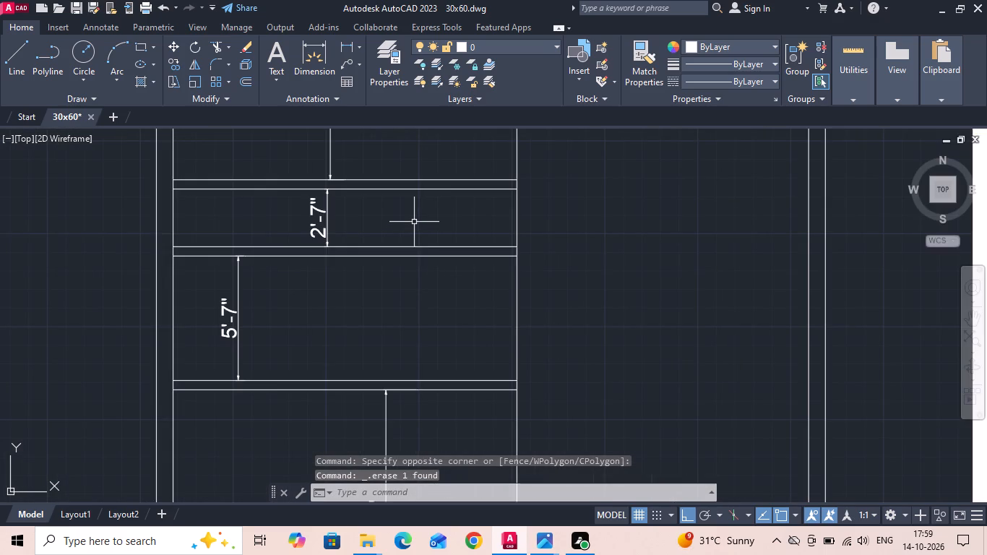
pyautogui.moveTo(411, 302); pyautogui.dragTo(403, 280)
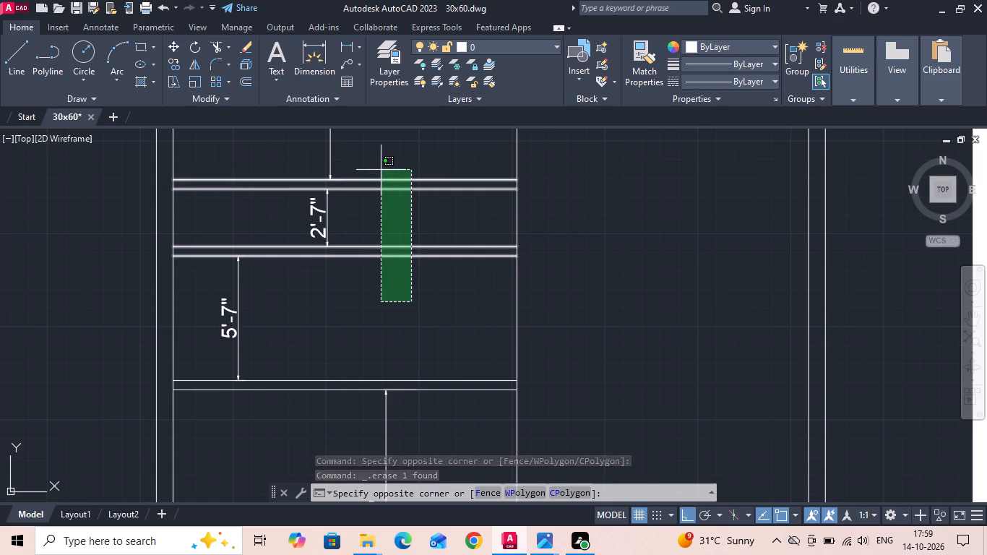
pyautogui.click(381, 170)
pyautogui.rightClick(381, 170)
pyautogui.click(415, 270)
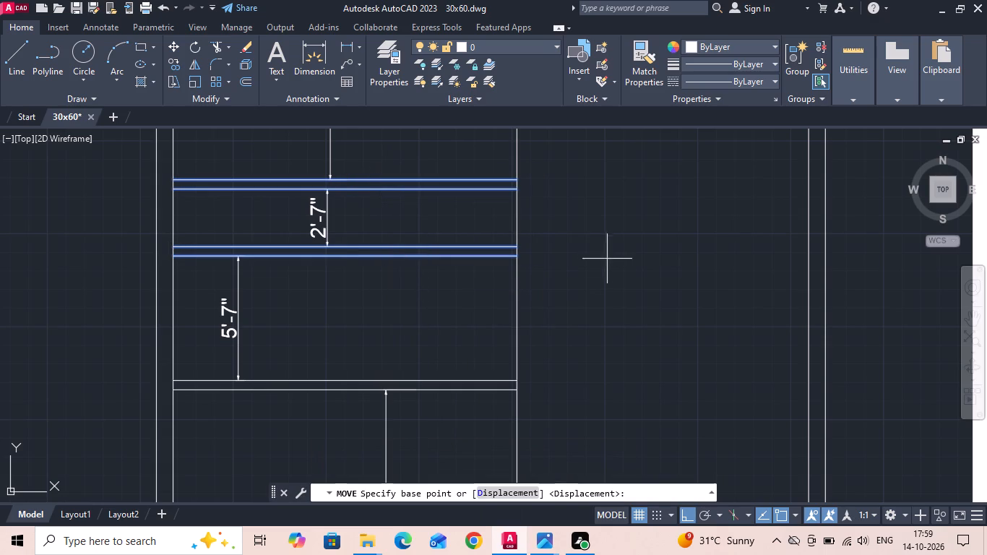
pyautogui.moveTo(649, 262); pyautogui.dragTo(650, 279)
pyautogui.press('1')
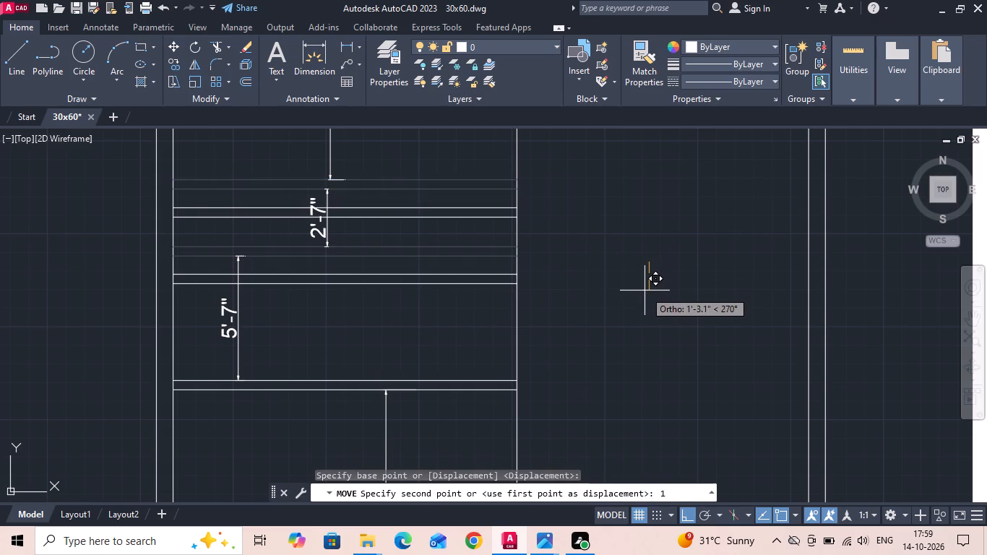
pyautogui.press('space')
# Move the walls at both ends of the rear bedroom, next to the rear toilet and the passage, 1" downward.
pyautogui.moveTo(427, 285); pyautogui.dragTo(439, 416, button='middle')
pyautogui.scroll(-1, 439, 416)
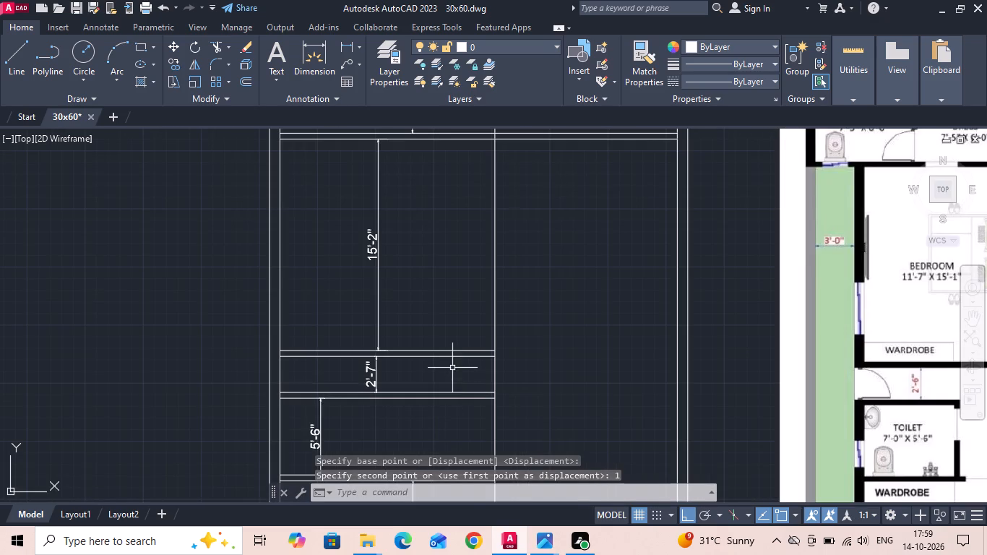
pyautogui.click(452, 367)
pyautogui.moveTo(415, 293); pyautogui.dragTo(416, 304, button='middle')
pyautogui.click(418, 142)
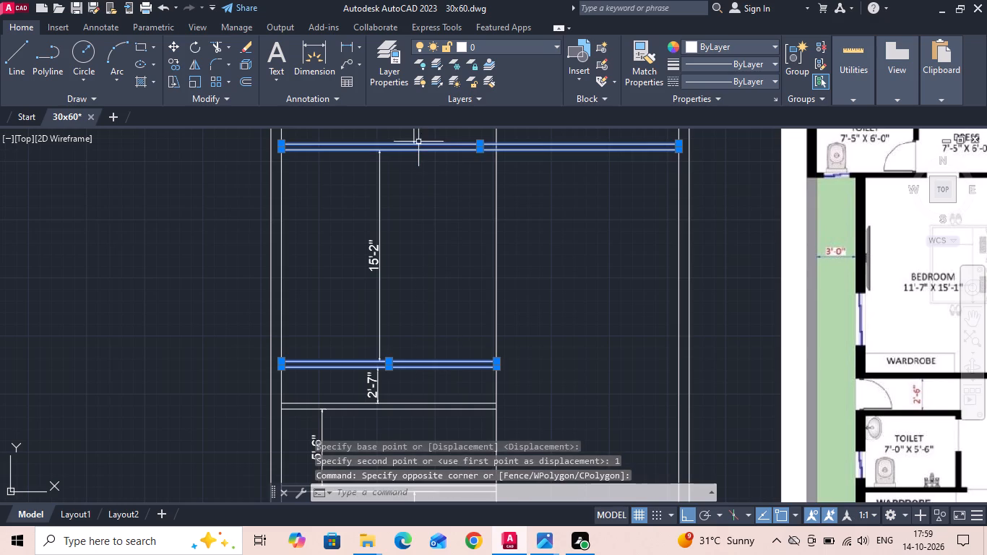
pyautogui.rightClick(415, 184)
pyautogui.click(446, 277)
pyautogui.moveTo(450, 253); pyautogui.dragTo(450, 267)
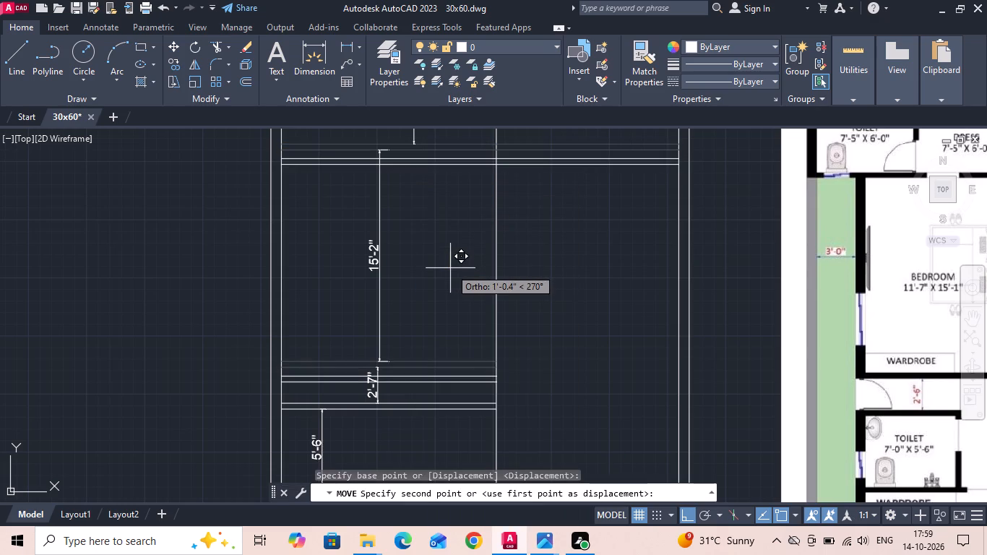
pyautogui.write('1')
pyautogui.press('space')
# Move both lines of the full-width wall between the rear toilet and the rear bedroom another 1" downward.
pyautogui.scroll(-1, 405, 371)
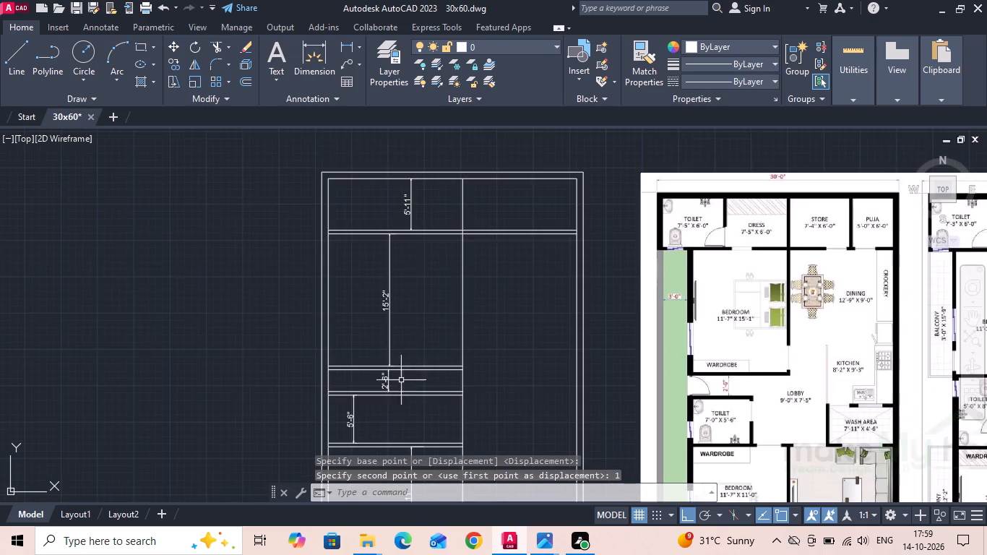
pyautogui.scroll(1, 425, 207)
pyautogui.moveTo(432, 230); pyautogui.dragTo(426, 275)
pyautogui.rightClick(425, 277)
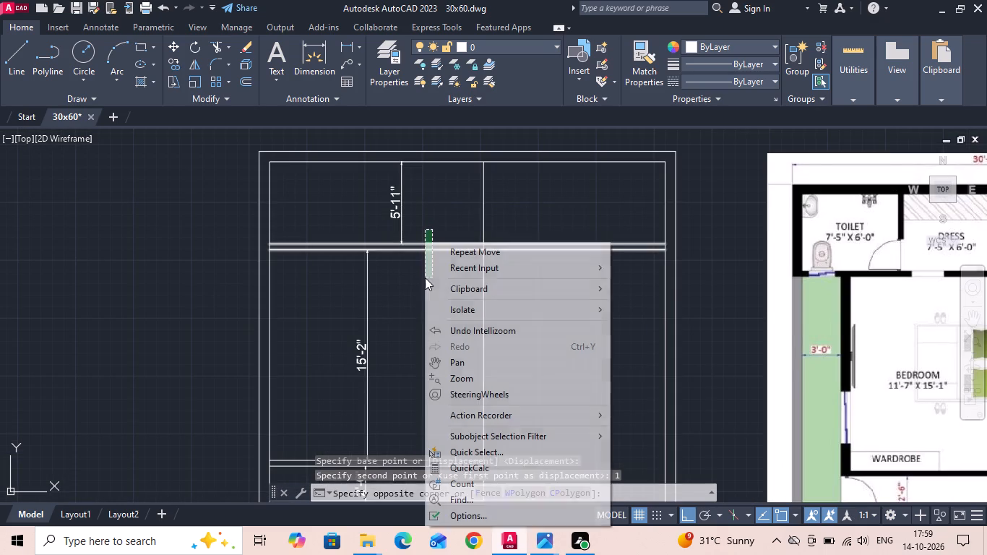
pyautogui.click(425, 277)
pyautogui.click(424, 277)
pyautogui.rightClick(424, 277)
pyautogui.click(446, 283)
pyautogui.moveTo(441, 324); pyautogui.dragTo(441, 341)
pyautogui.write('1')
pyautogui.press('space')
pyautogui.scroll(-1, 435, 231)
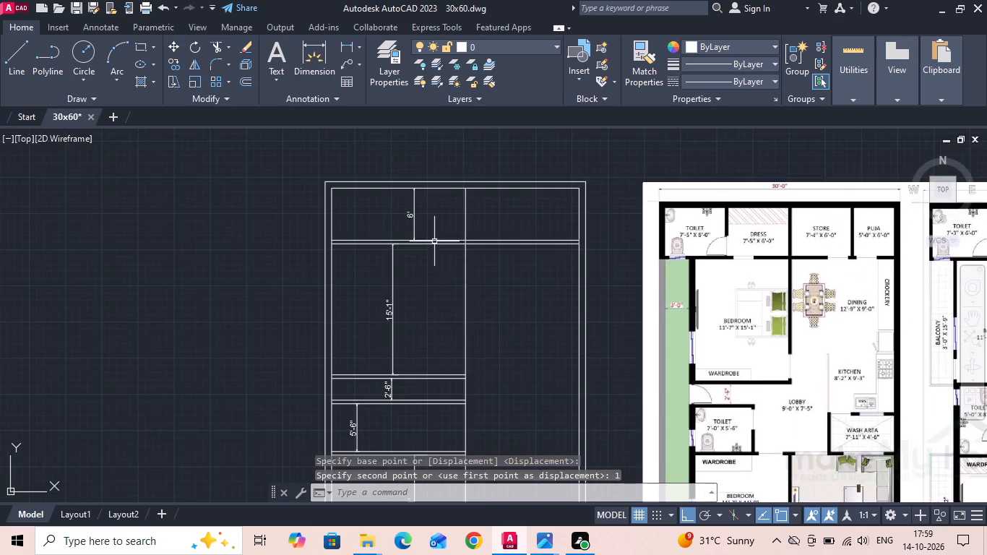
# Examine the room depths along the bedroom side, from the rear bedroom to the parking, against the reference plan.
pyautogui.scroll(1, 426, 289)
pyautogui.moveTo(425, 288); pyautogui.dragTo(408, 228, button='middle')
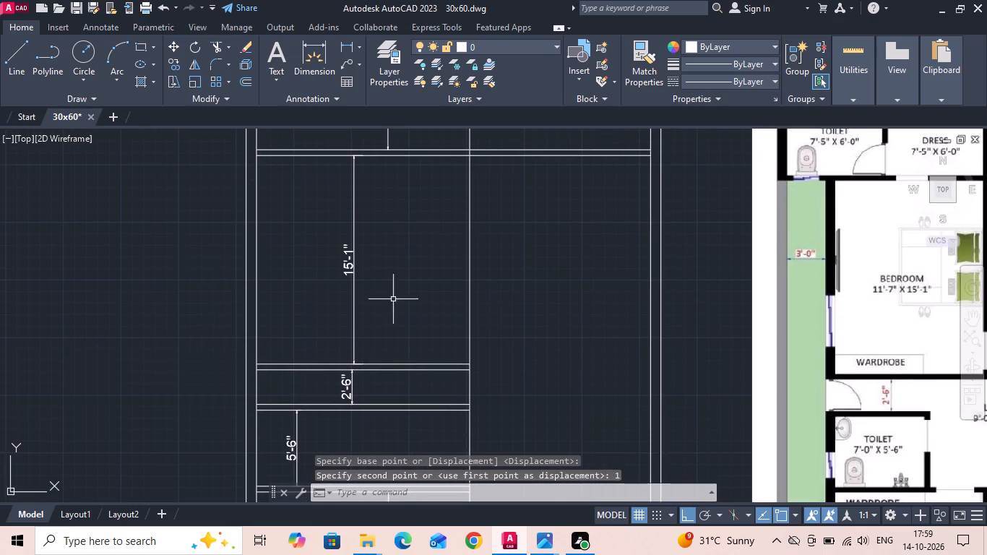
pyautogui.moveTo(391, 363); pyautogui.dragTo(364, 246, button='middle')
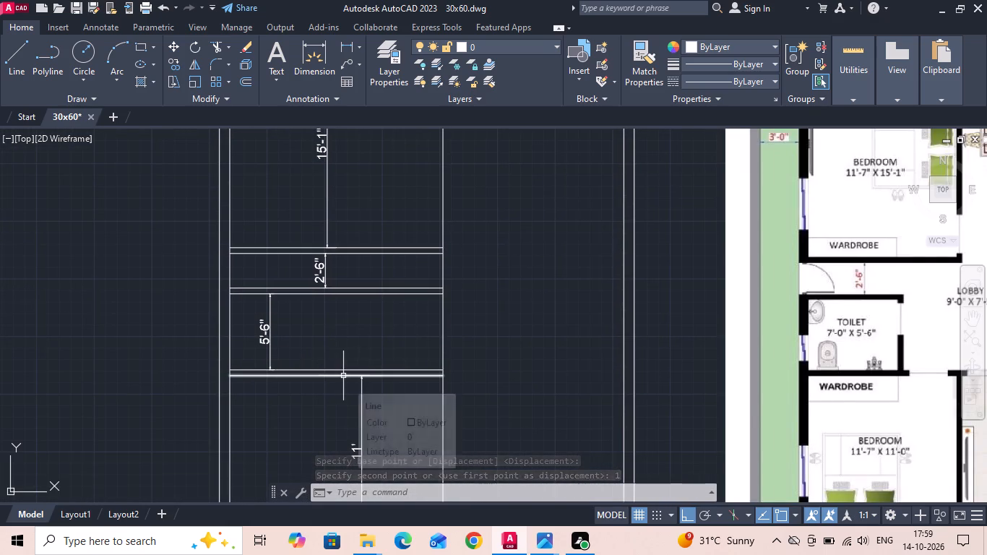
pyautogui.moveTo(342, 376); pyautogui.dragTo(328, 273, button='middle')
pyautogui.scroll(-2, 325, 274)
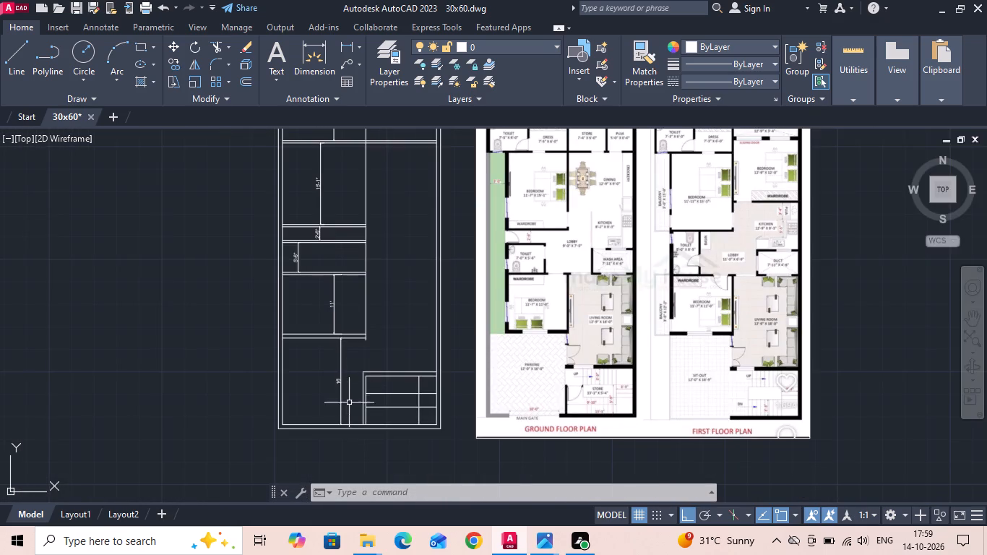
pyautogui.scroll(2, 350, 406)
pyautogui.moveTo(356, 328); pyautogui.dragTo(330, 387, button='middle')
pyautogui.scroll(-2, 324, 420)
pyautogui.scroll(2, 358, 168)
pyautogui.scroll(-1, 336, 224)
# Measure the thickness of the full-width wall between the store and puja strip and the dining area.
pyautogui.click(343, 45)
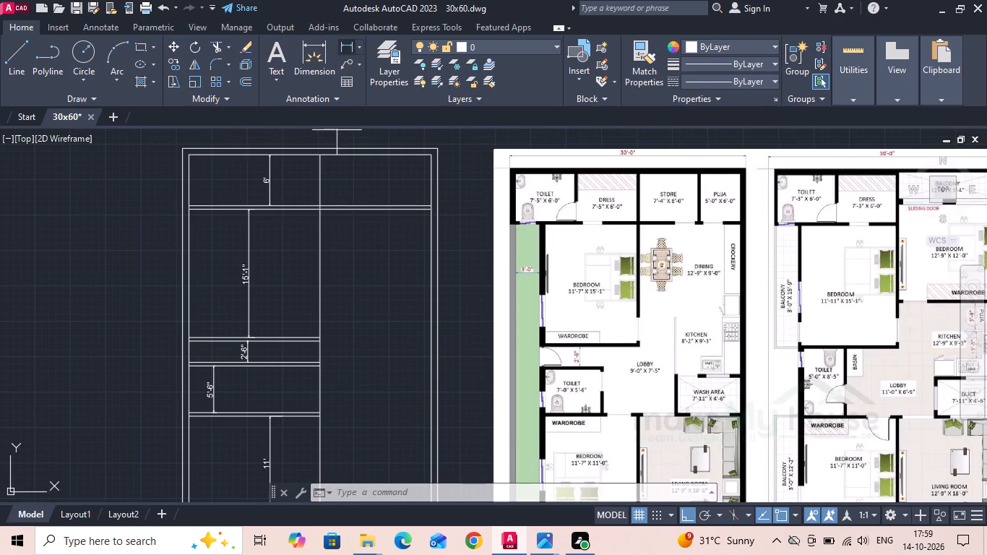
pyautogui.scroll(2, 348, 171)
pyautogui.click(348, 257)
pyautogui.click(345, 275)
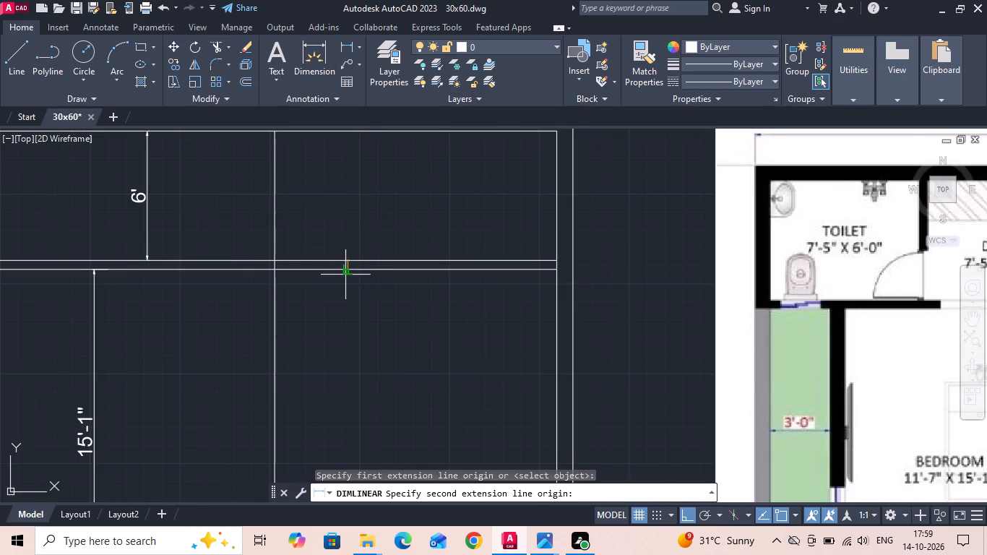
pyautogui.press('Escape')
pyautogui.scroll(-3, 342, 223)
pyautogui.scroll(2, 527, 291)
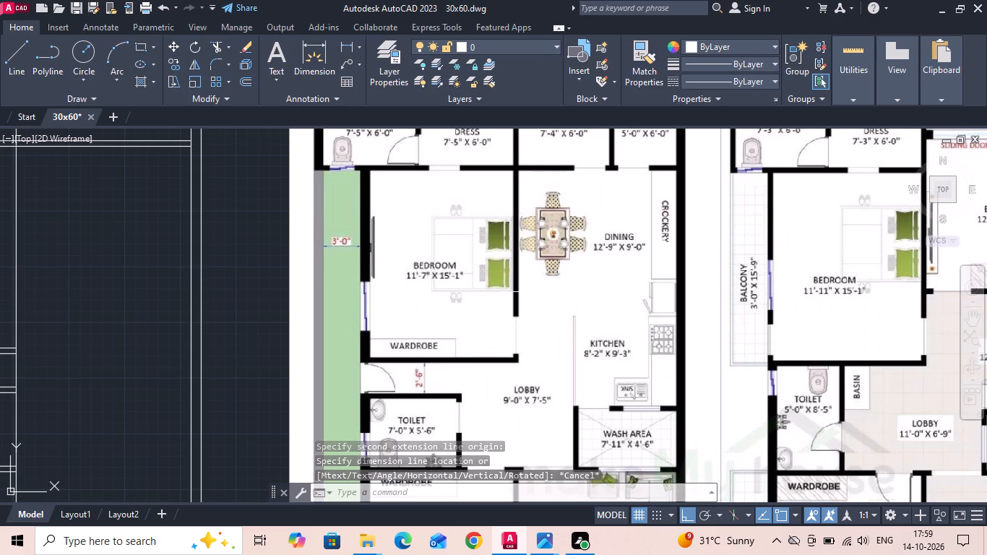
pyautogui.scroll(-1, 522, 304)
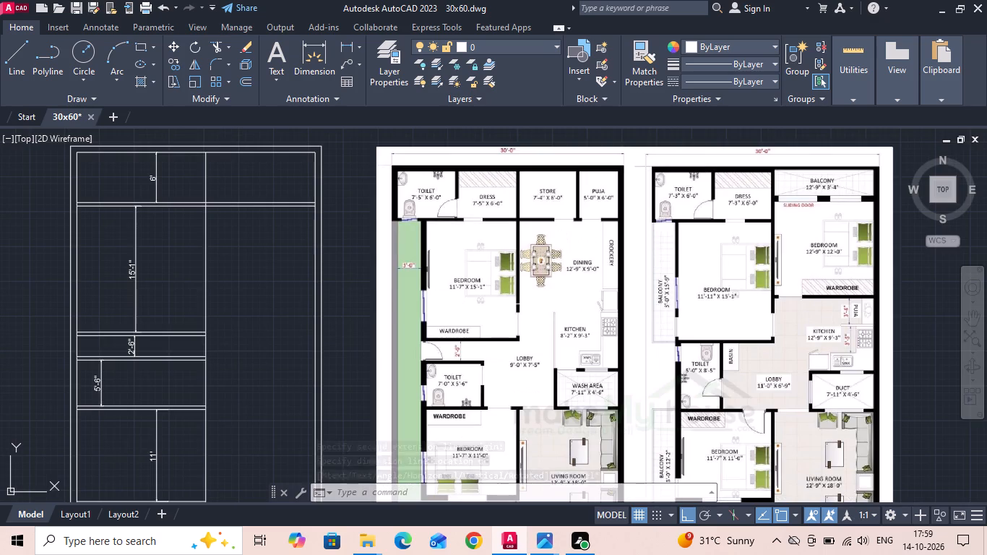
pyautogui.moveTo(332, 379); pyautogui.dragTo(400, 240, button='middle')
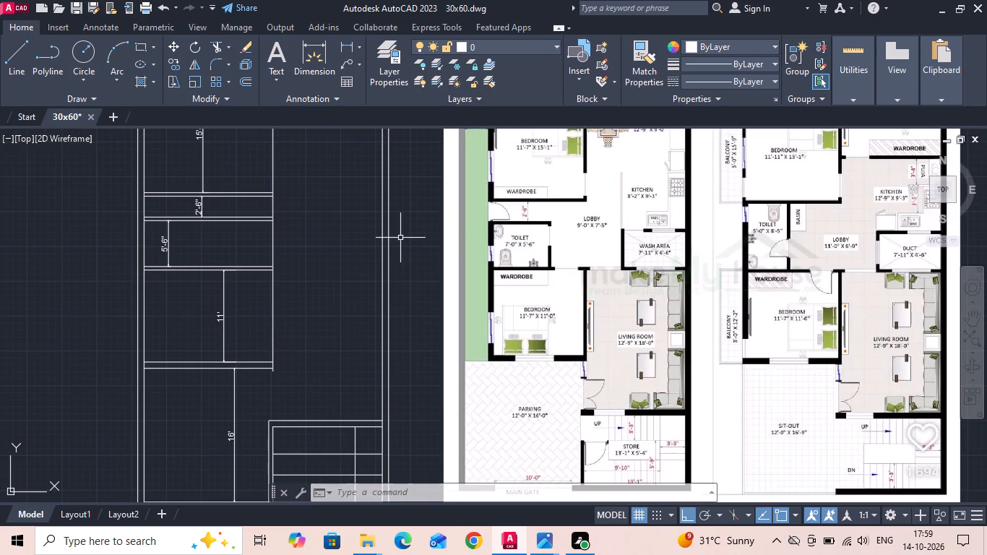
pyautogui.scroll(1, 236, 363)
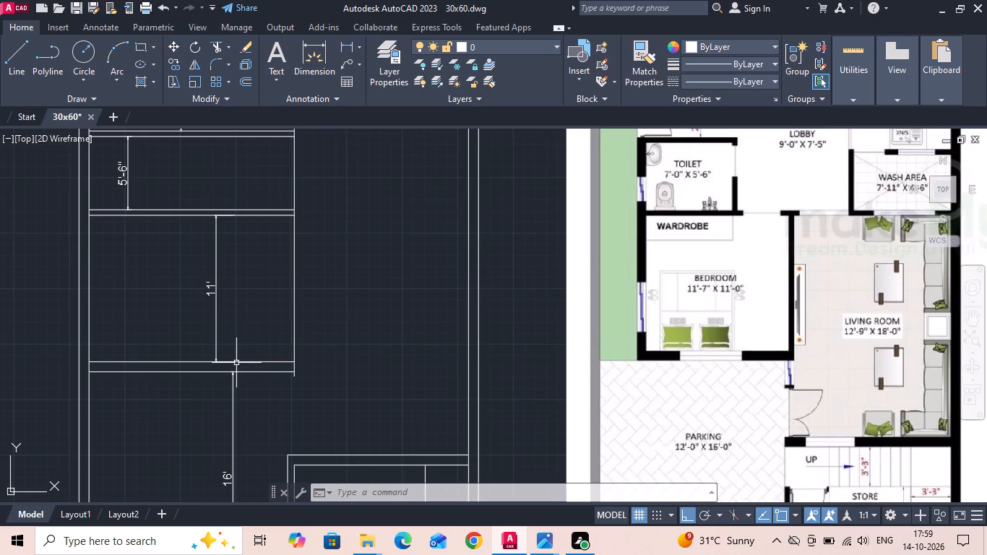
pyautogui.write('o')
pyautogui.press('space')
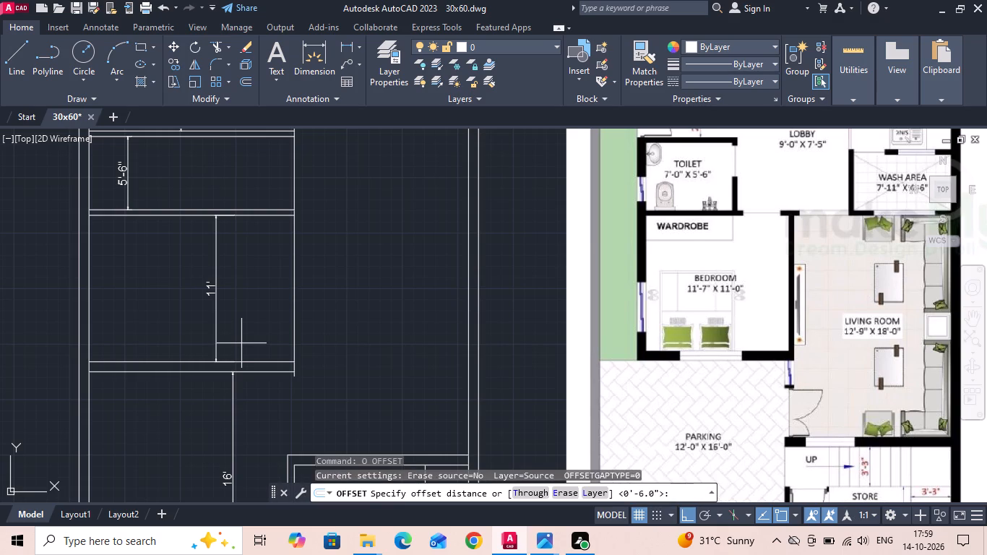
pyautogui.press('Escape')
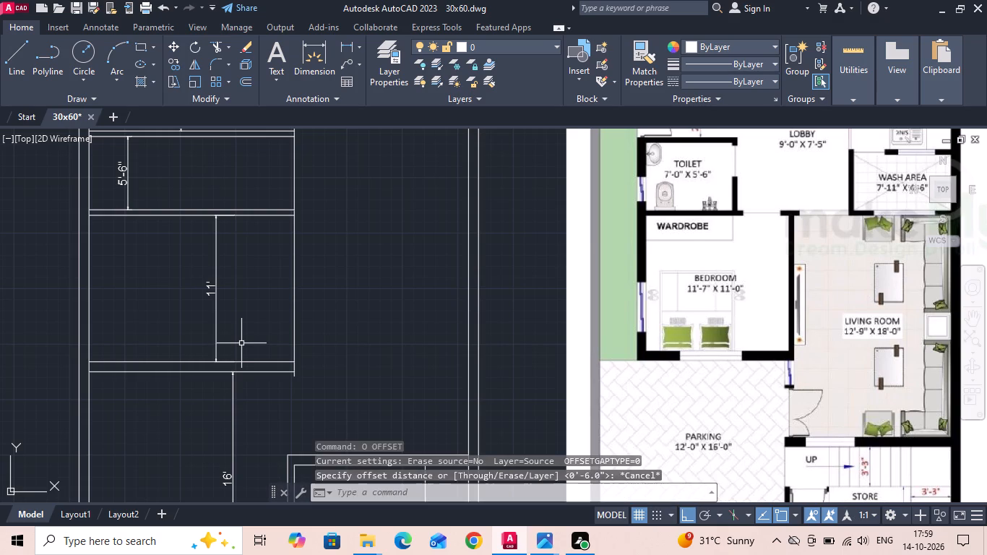
# Extend both lines of the wall between the toilet and front bedroom across to the opposite outer wall, and save the drawing.
pyautogui.write('ex')
pyautogui.press('space')
pyautogui.moveTo(259, 229); pyautogui.dragTo(267, 194)
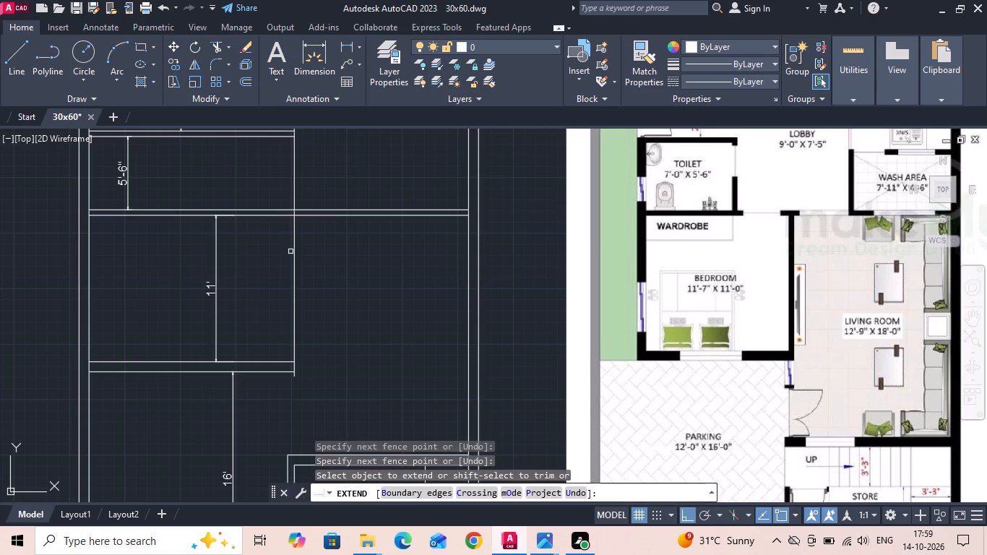
pyautogui.press('Escape')
pyautogui.hotkey('ctrl', 's')
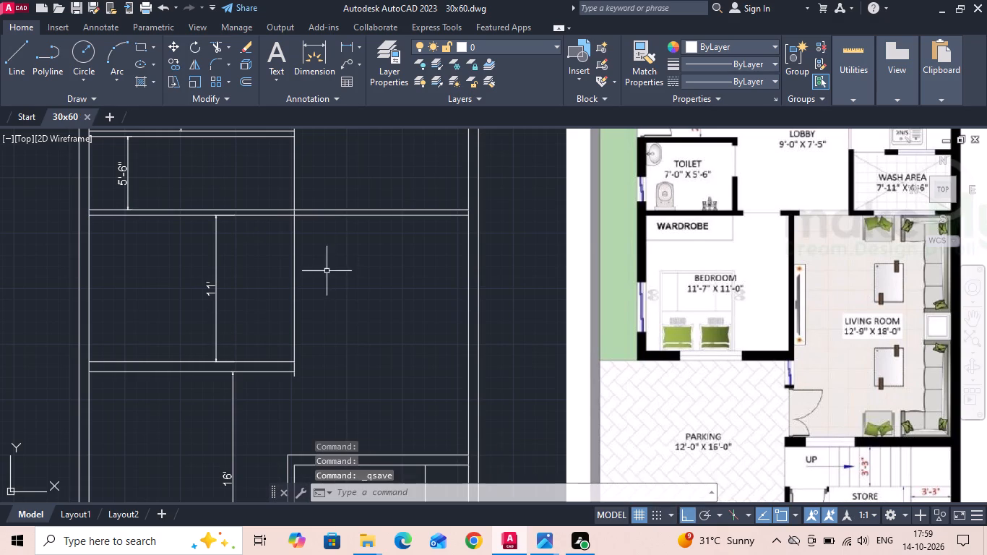
# Offset the upper line of the wall behind the living room 4'6" upward to set the wash area depth.
pyautogui.moveTo(352, 248); pyautogui.dragTo(346, 291, button='middle')
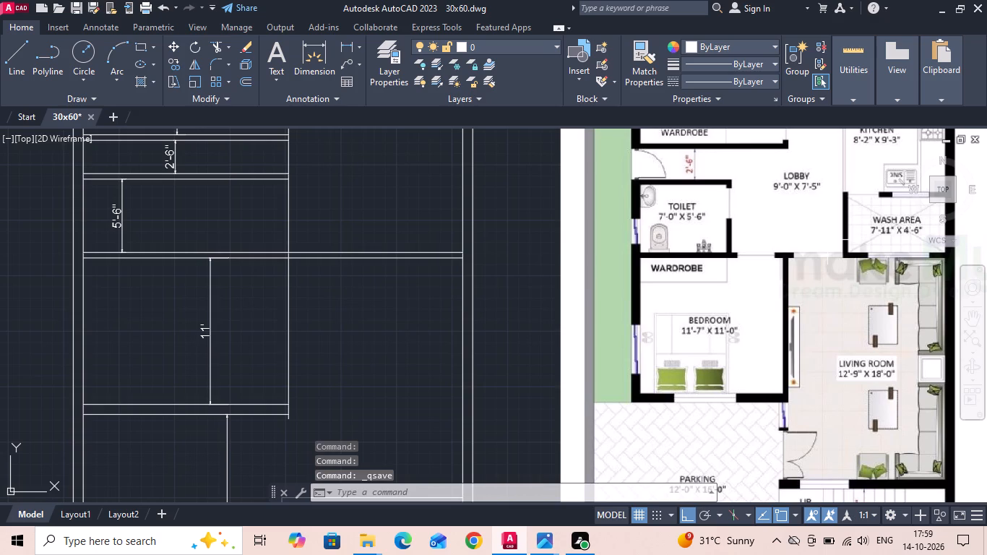
pyautogui.write('o')
pyautogui.press('space')
pyautogui.press('4')
pyautogui.press("'")
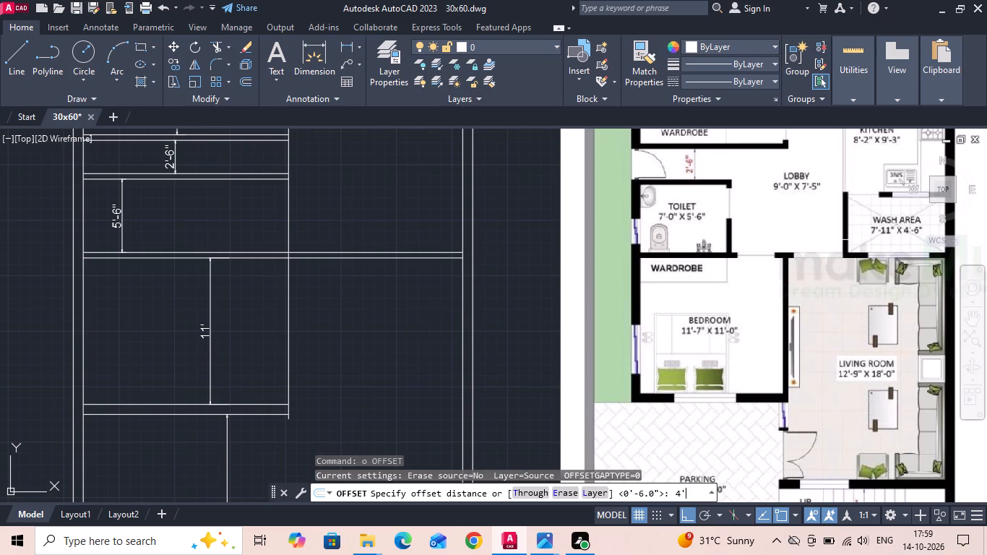
pyautogui.press('6')
pyautogui.press('space')
pyautogui.moveTo(732, 173); pyautogui.dragTo(733, 306, button='middle')
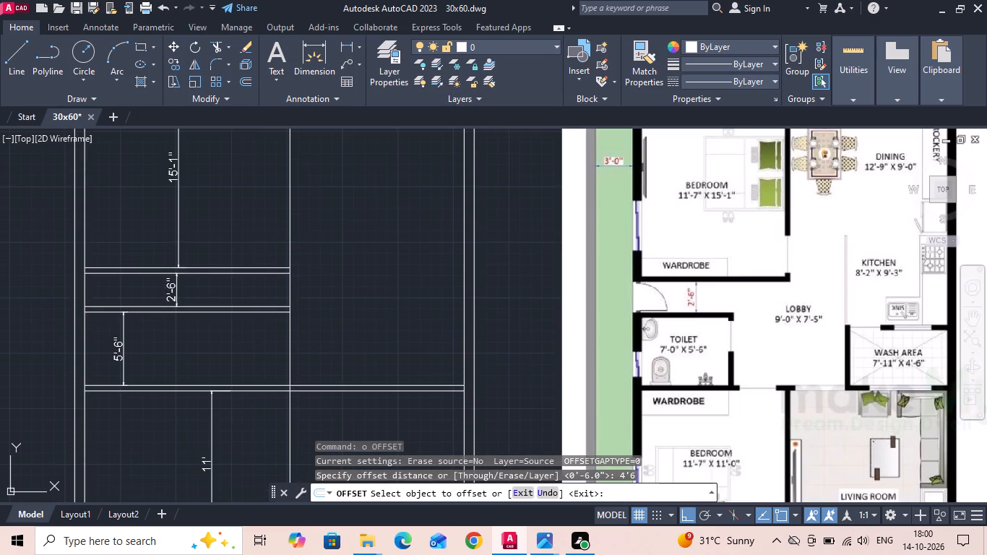
pyautogui.click(392, 381)
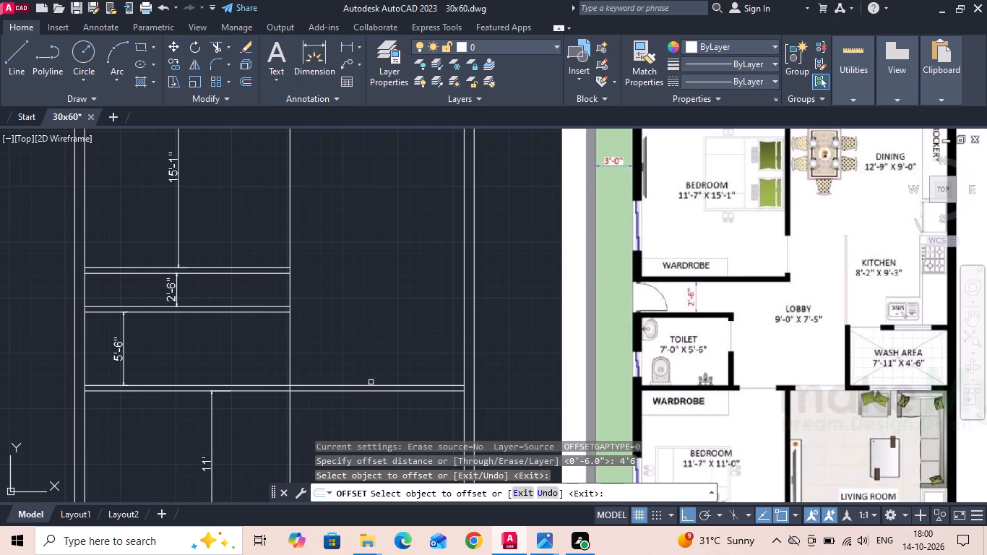
pyautogui.click(370, 384)
pyautogui.click(374, 362)
pyautogui.press('Escape')
# Offset the new wash area line 5" upward to form the wall between the wash area and kitchen.
pyautogui.write('o')
pyautogui.press('space')
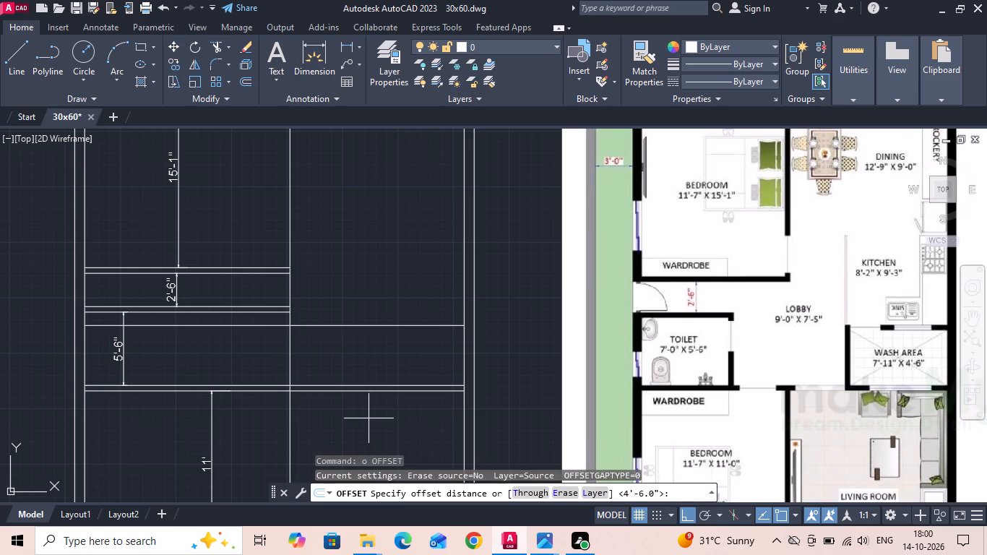
pyautogui.press('5')
pyautogui.press('space')
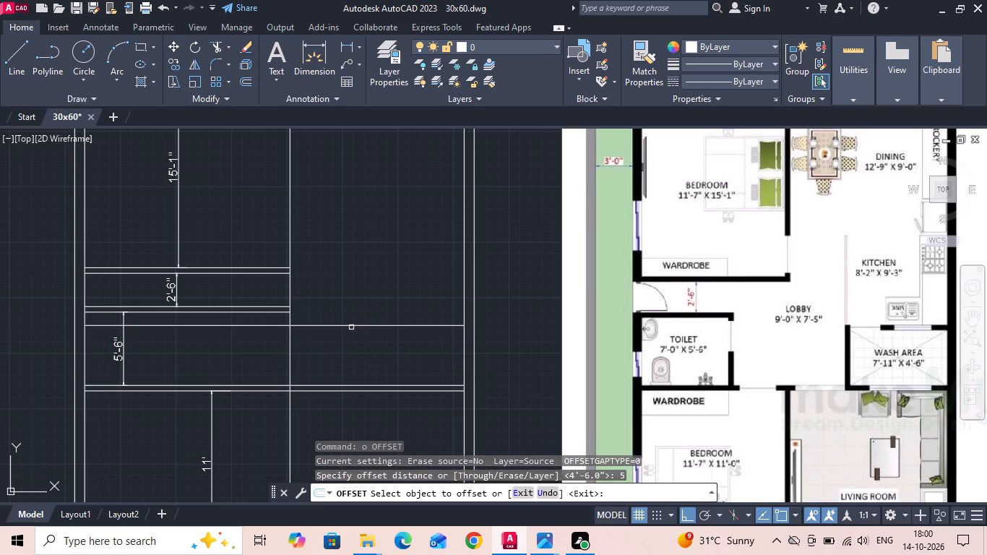
pyautogui.moveTo(351, 324); pyautogui.dragTo(351, 316)
pyautogui.click(355, 297)
pyautogui.press('Escape')
# Measure the width from the outer wall's inner face to the central wall line across the rear bedroom.
pyautogui.scroll(-1, 334, 357)
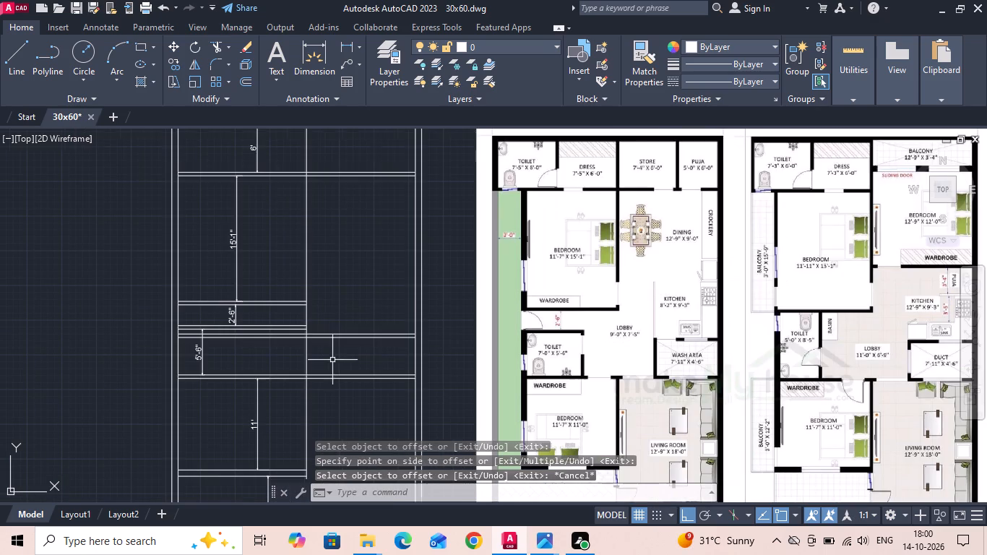
pyautogui.click(344, 40)
pyautogui.click(178, 257)
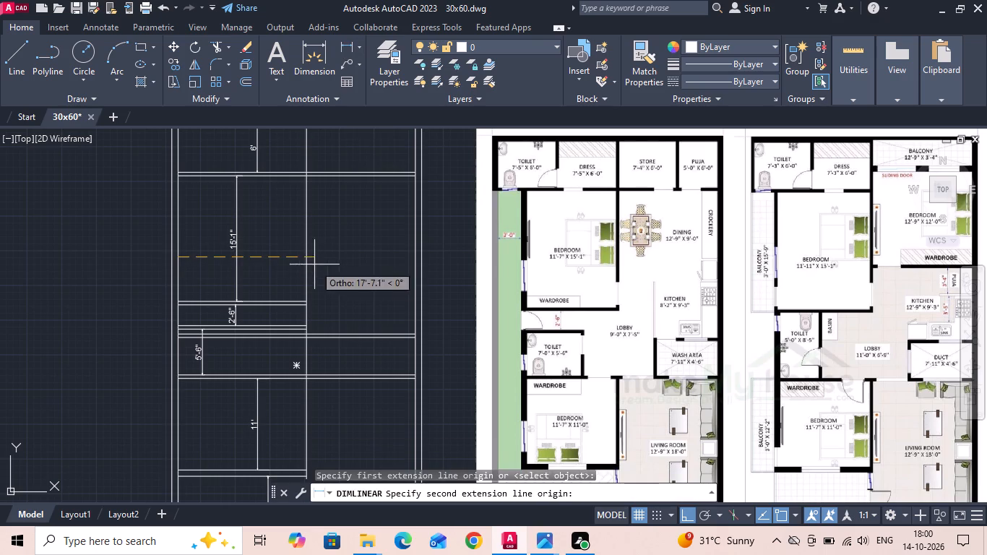
pyautogui.click(304, 259)
pyautogui.scroll(1, 303, 257)
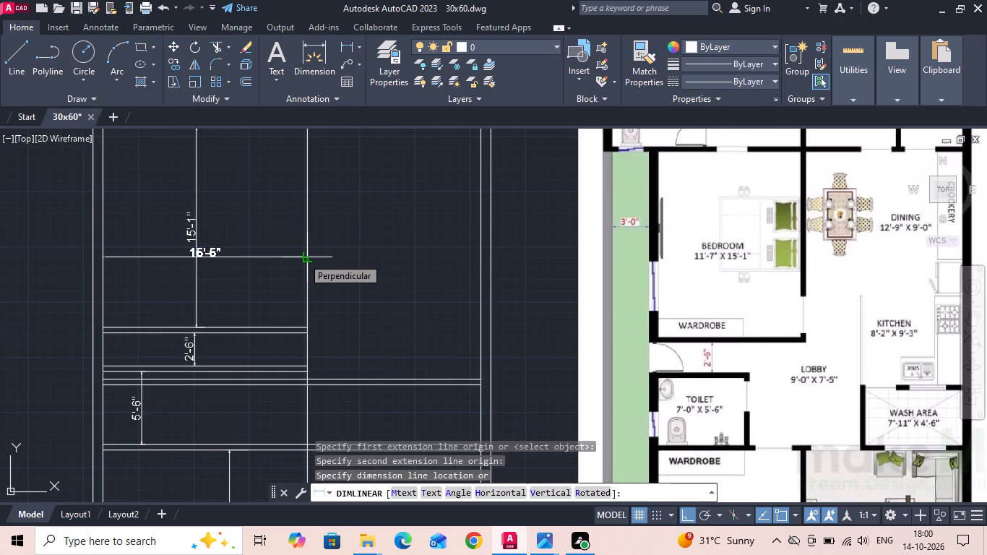
pyautogui.scroll(2, 201, 277)
pyautogui.press('Escape')
# Trim both lines of the wash area wall where they cross the toilet side, back to the central wall line.
pyautogui.scroll(-2, 215, 279)
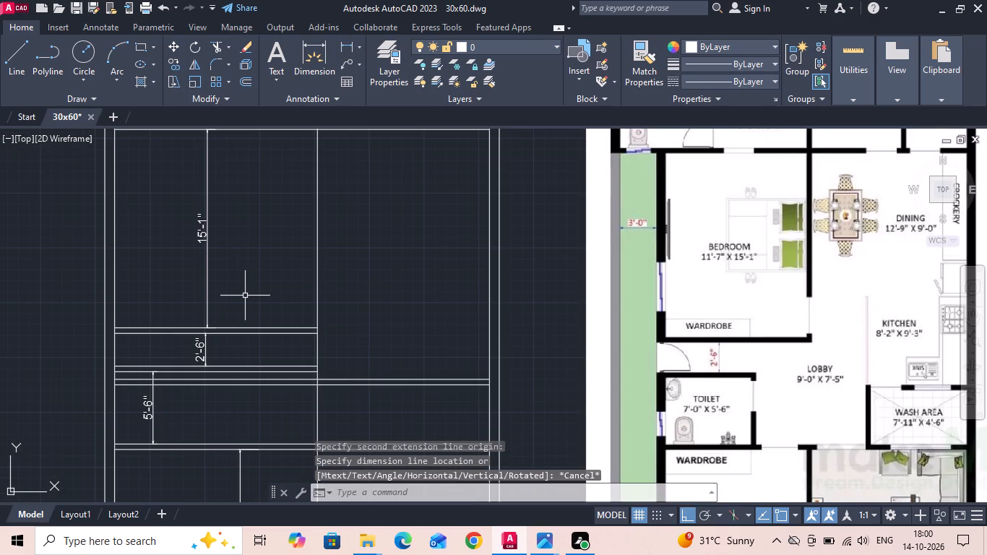
pyautogui.press('t')
pyautogui.press('r')
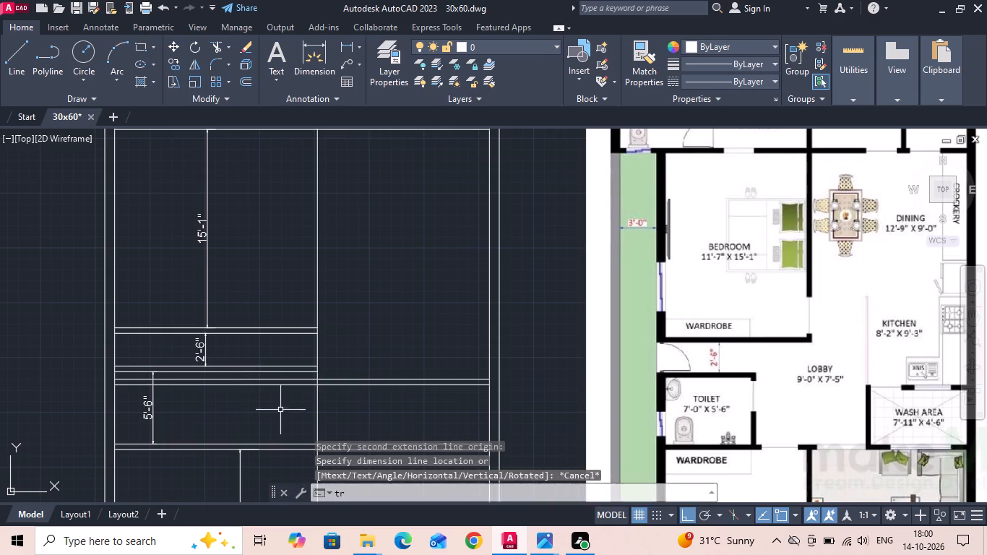
pyautogui.press('space')
pyautogui.press('space')
pyautogui.scroll(1, 279, 392)
pyautogui.moveTo(294, 365); pyautogui.dragTo(294, 379)
pyautogui.click(282, 407)
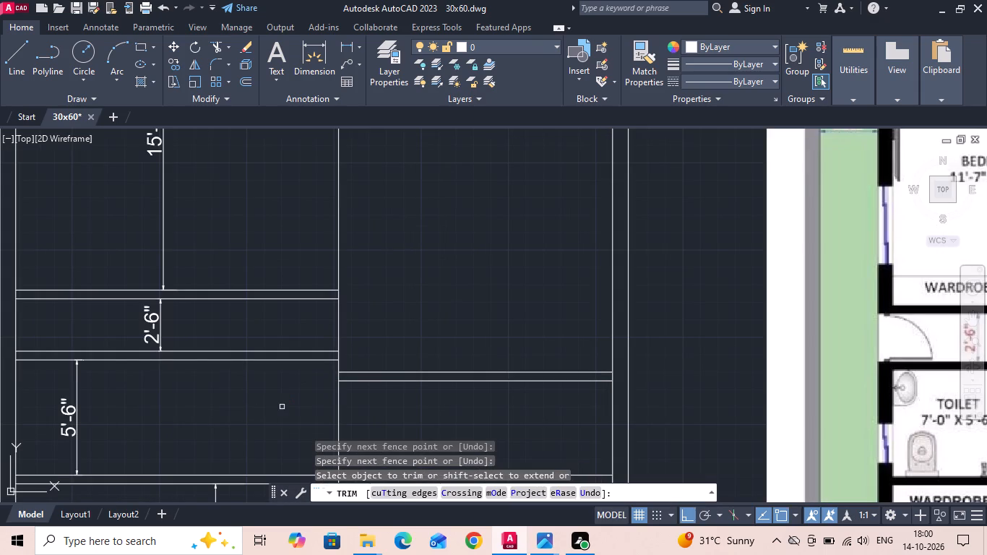
pyautogui.press('Escape')
pyautogui.scroll(-1, 252, 345)
pyautogui.press('Escape')
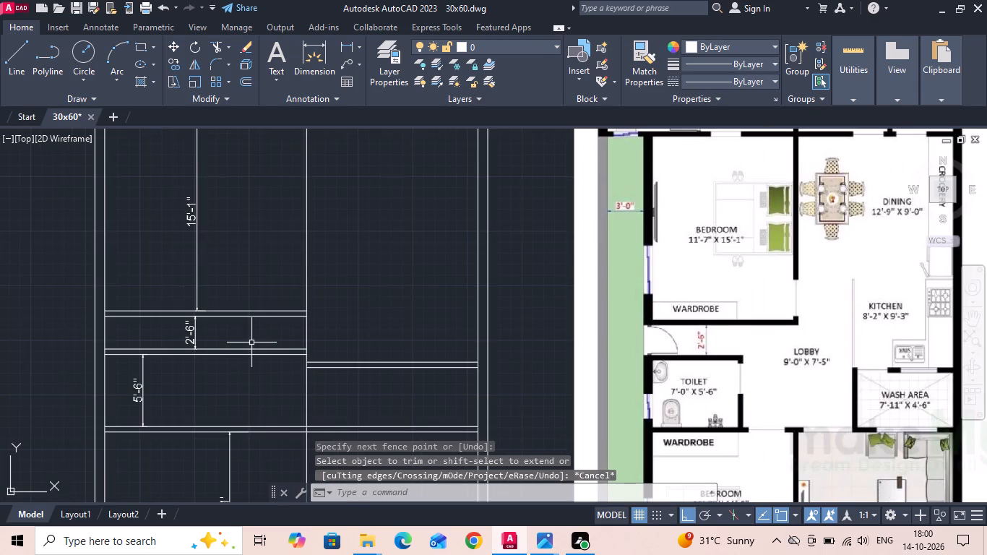
# Offset the upper line of the wash area wall 9'3" upward to mark the kitchen depth.
pyautogui.press('o')
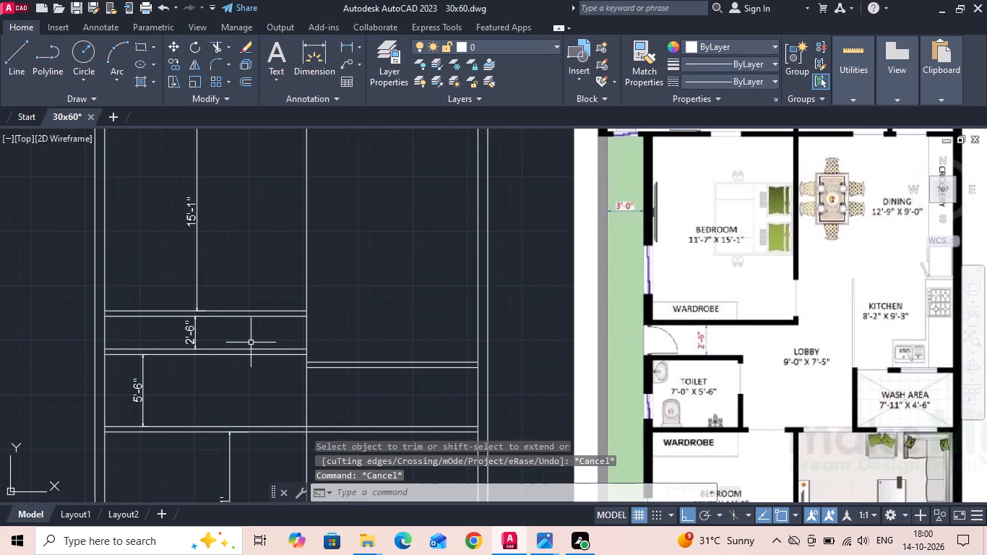
pyautogui.press('Return')
pyautogui.write("9'3")
pyautogui.press('Return')
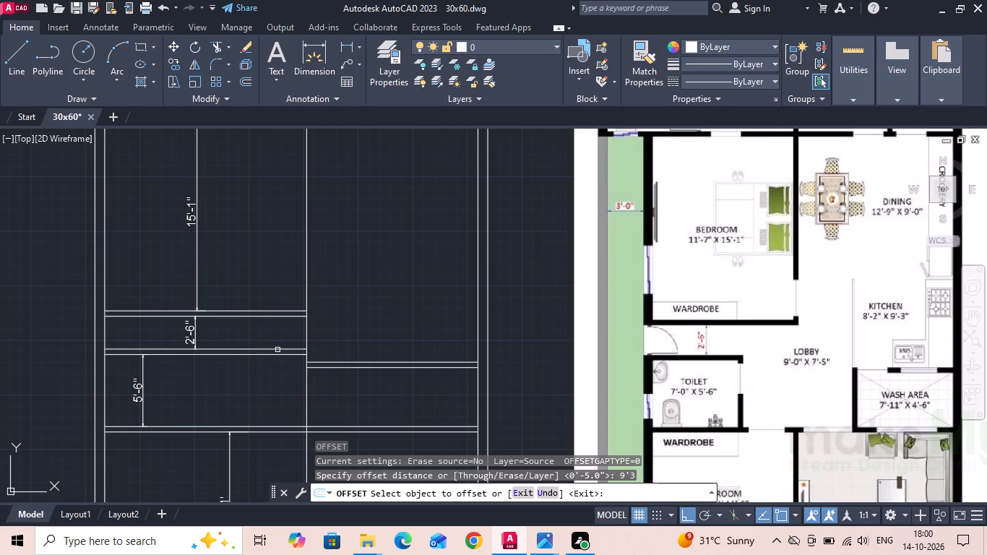
pyautogui.click(377, 362)
pyautogui.click(395, 301)
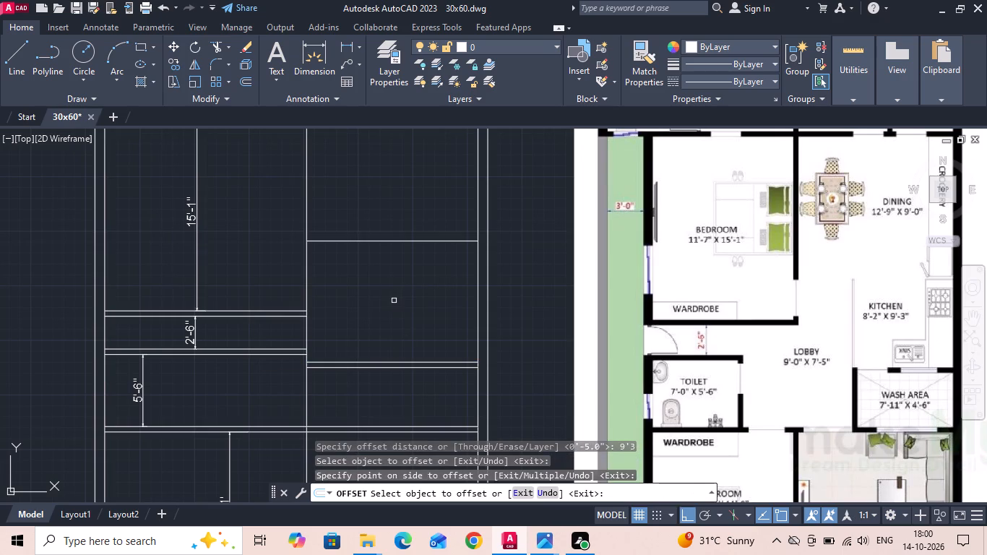
pyautogui.moveTo(392, 302); pyautogui.dragTo(376, 351, button='middle')
pyautogui.press('Escape')
# Measure the dining area's depth from the store and puja wall to the new kitchen line.
pyautogui.click(347, 45)
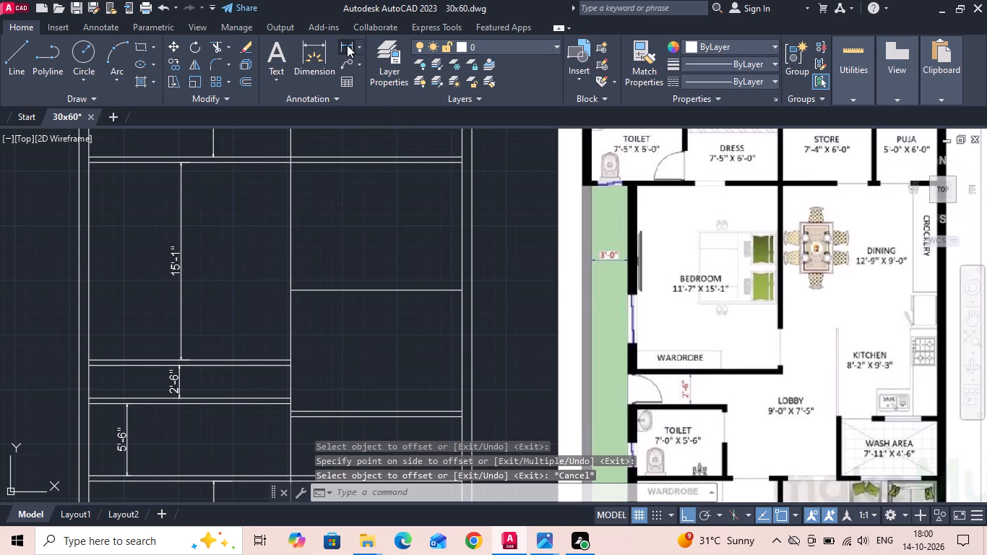
pyautogui.click(371, 161)
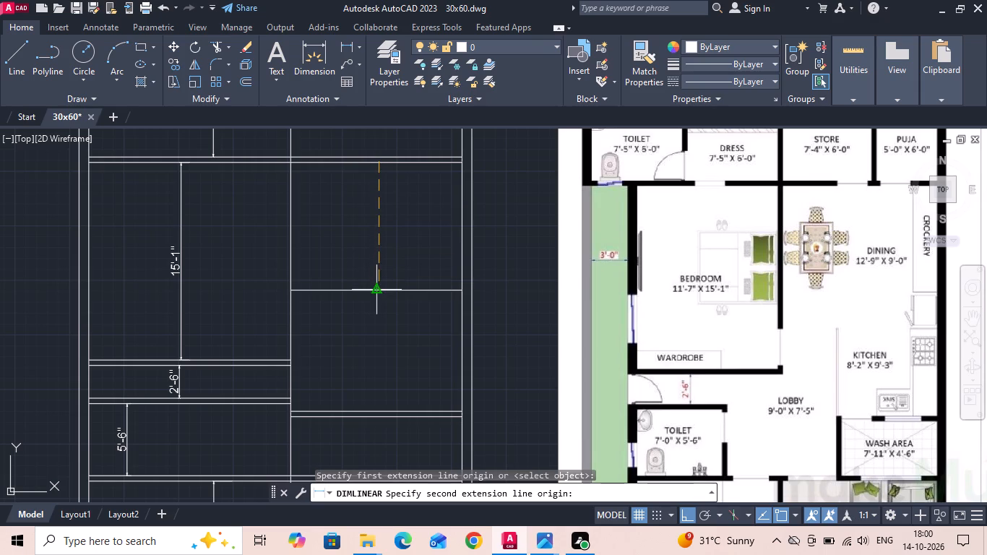
pyautogui.click(381, 286)
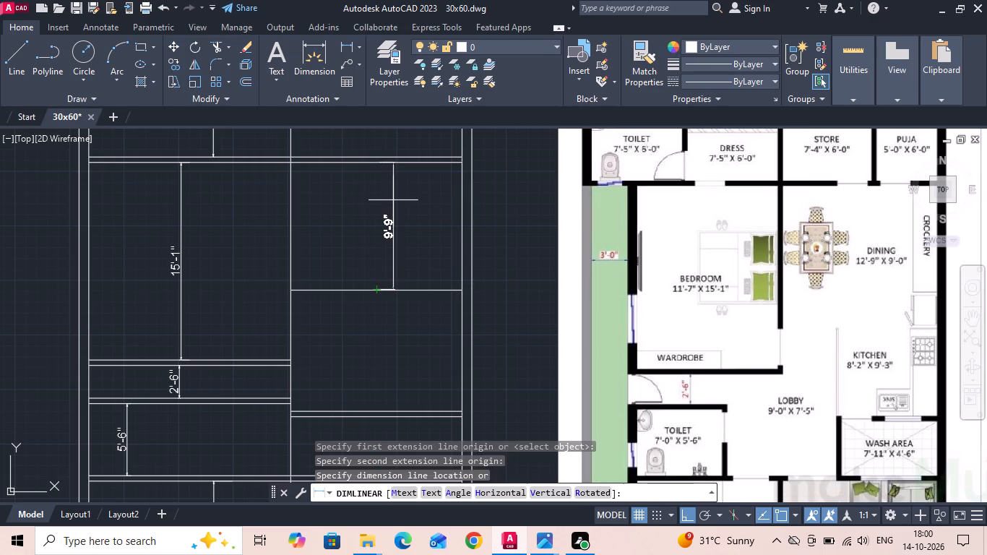
pyautogui.scroll(1, 393, 199)
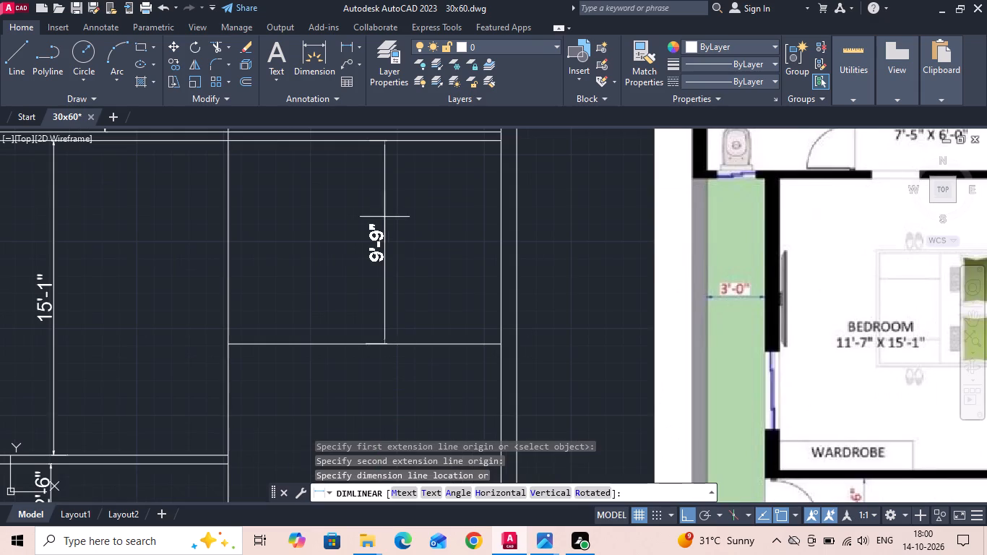
pyautogui.scroll(-1, 361, 259)
pyautogui.press('Escape')
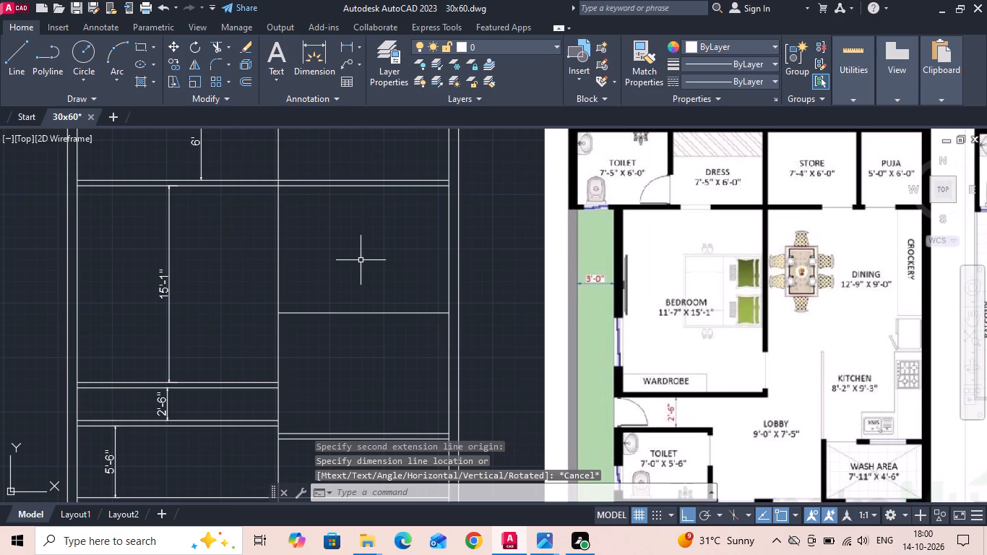
# Measure the kitchen's depth from the new kitchen line down to the upper line of the wash area wall.
pyautogui.click(342, 45)
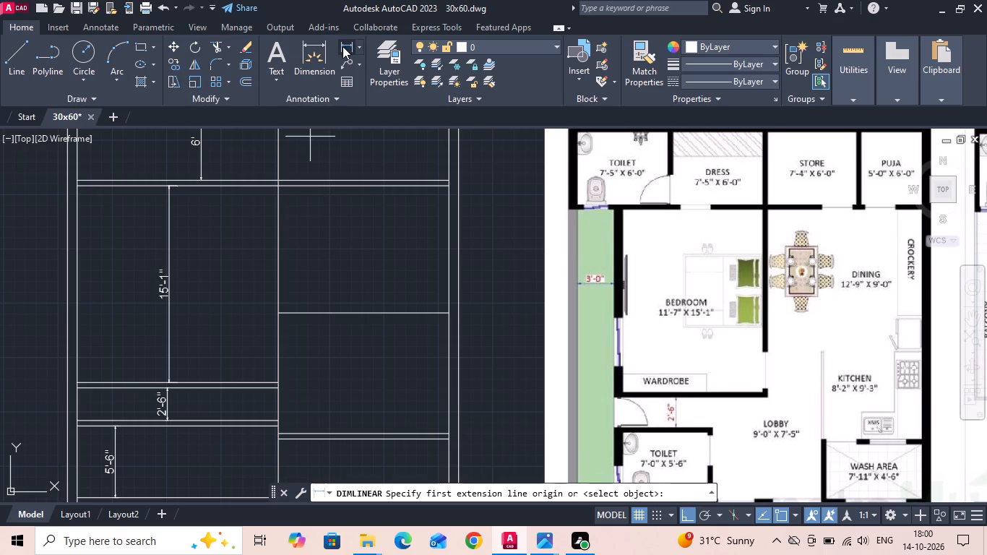
pyautogui.moveTo(340, 311); pyautogui.dragTo(341, 325)
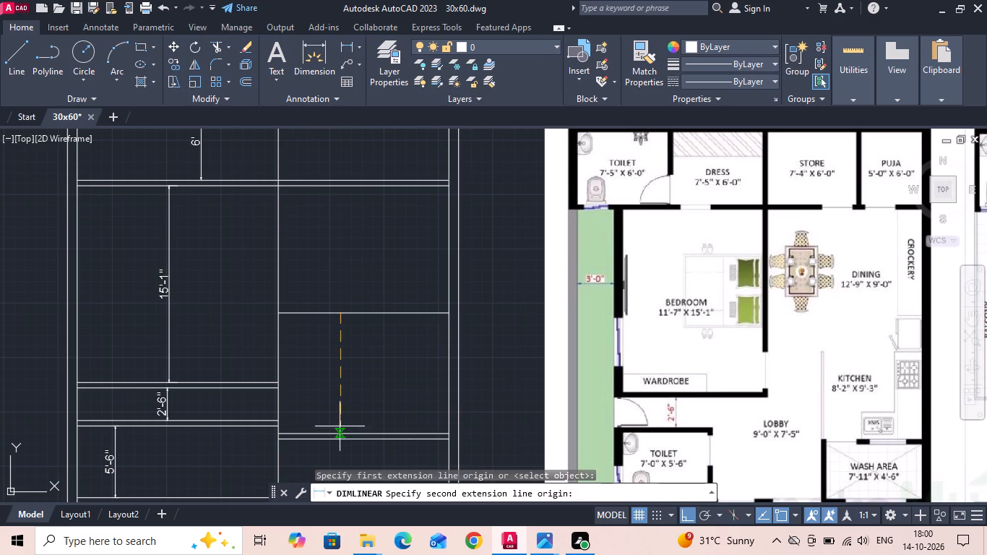
pyautogui.click(339, 434)
pyautogui.scroll(1, 336, 421)
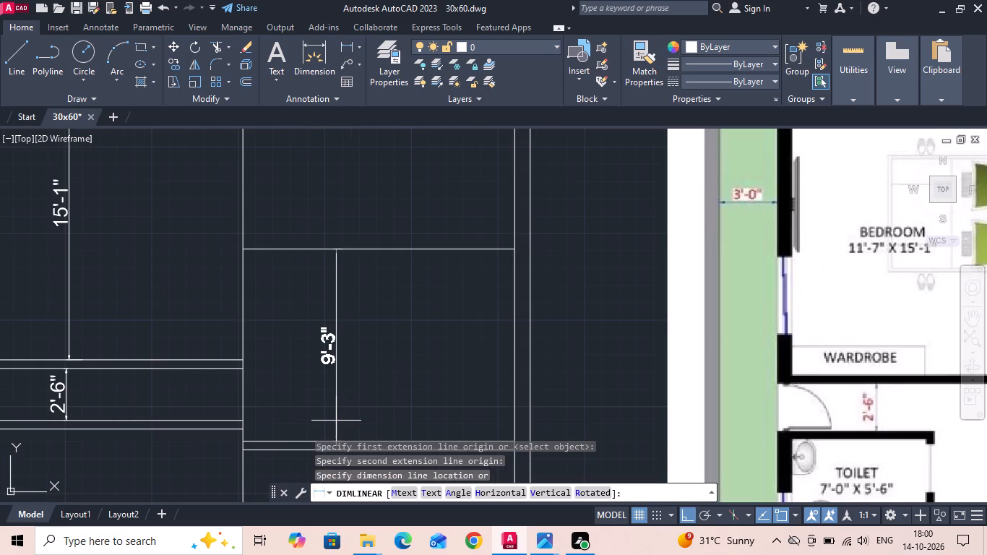
pyautogui.press('Escape')
# Save the drawing.
pyautogui.hotkey('ctrl', 's')
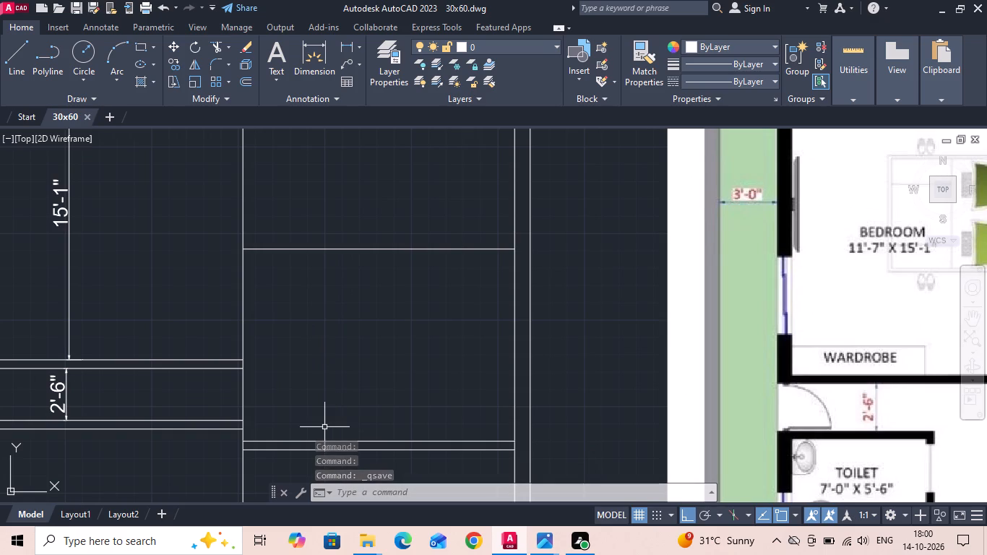
# Offset the left outer wall's inner line 7'5" inward to mark the width of the toilet beside the dress room.
pyautogui.scroll(-1, 449, 266)
pyautogui.moveTo(428, 242); pyautogui.dragTo(442, 314, button='middle')
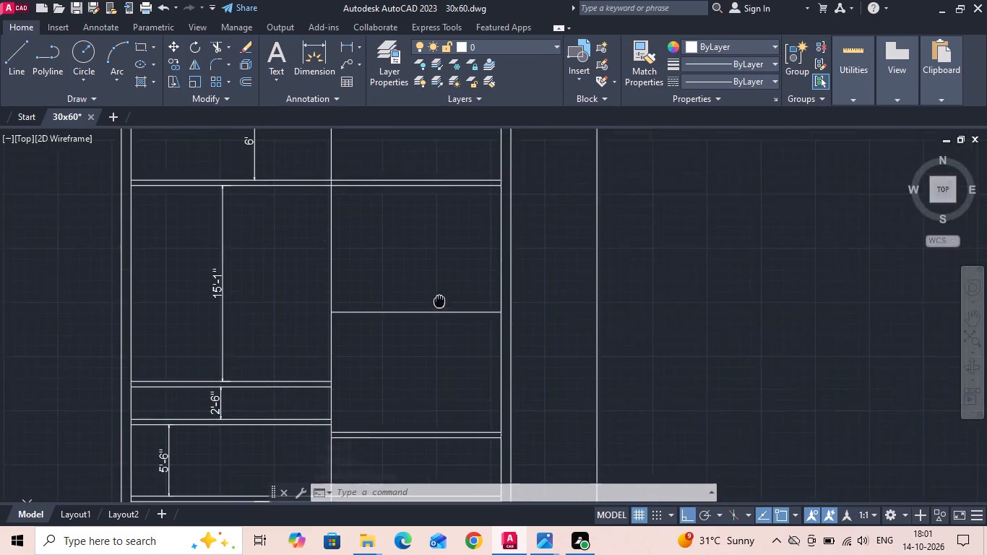
pyautogui.moveTo(442, 314); pyautogui.dragTo(452, 376, button='middle')
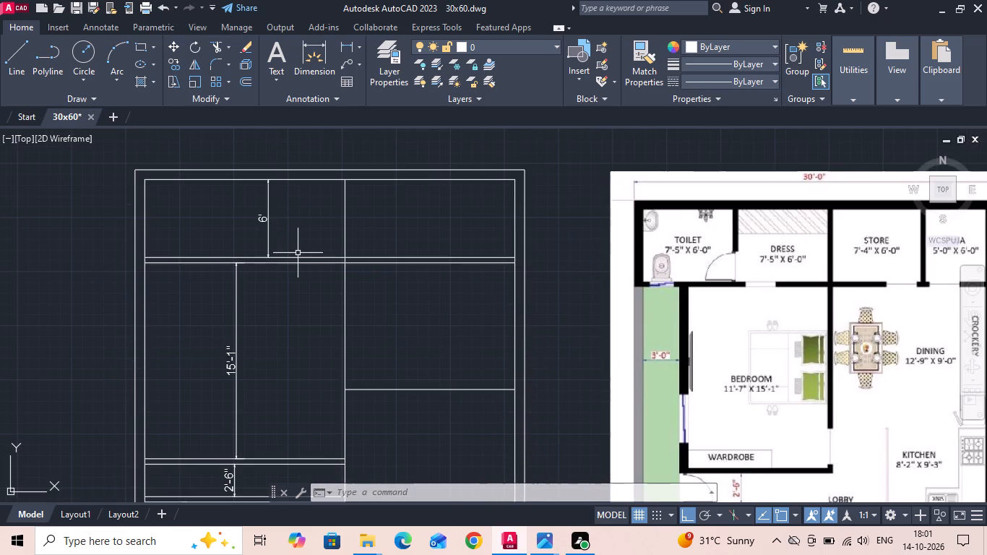
pyautogui.moveTo(234, 200); pyautogui.dragTo(245, 228, button='middle')
pyautogui.write('o')
pyautogui.press('space')
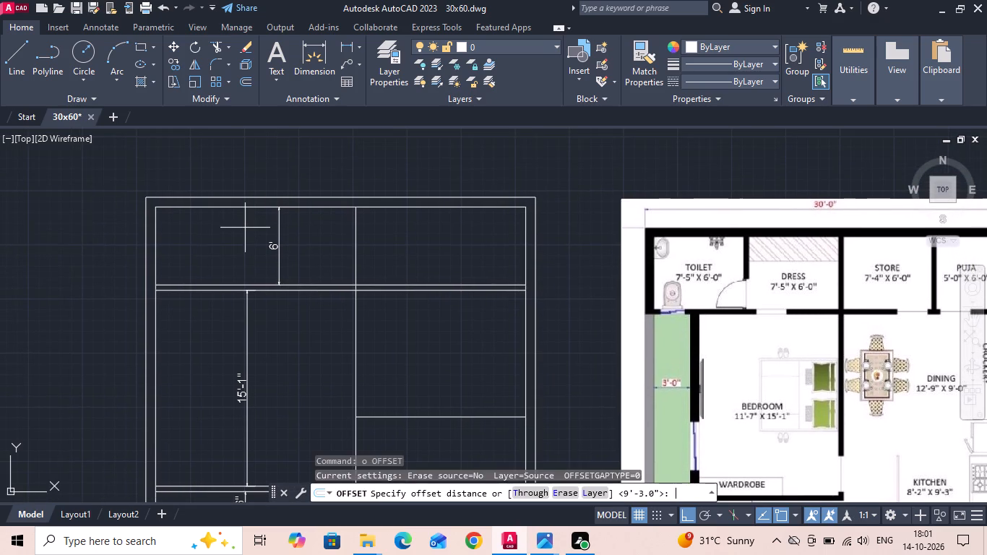
pyautogui.write("7'5")
pyautogui.press('Return')
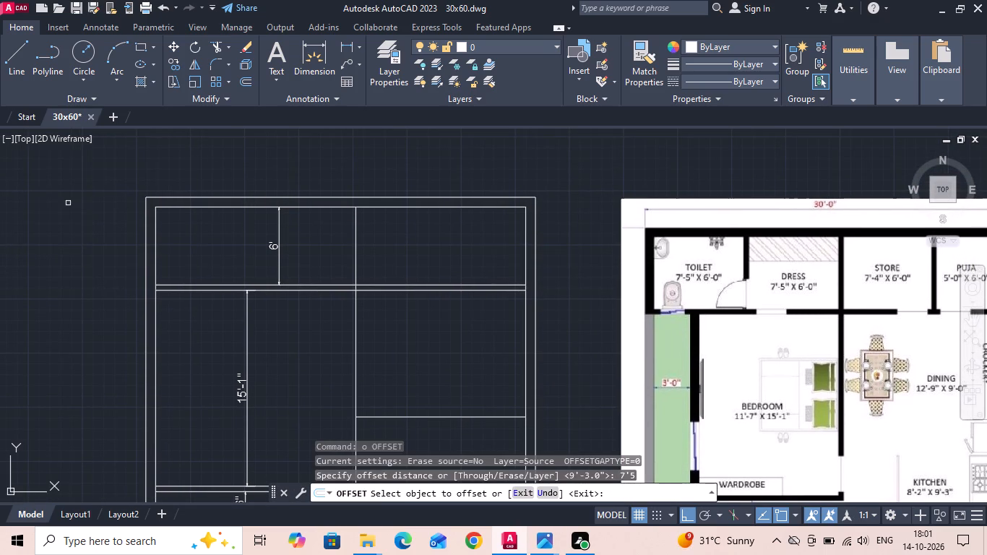
pyautogui.moveTo(155, 252); pyautogui.dragTo(169, 246)
pyautogui.click(226, 238)
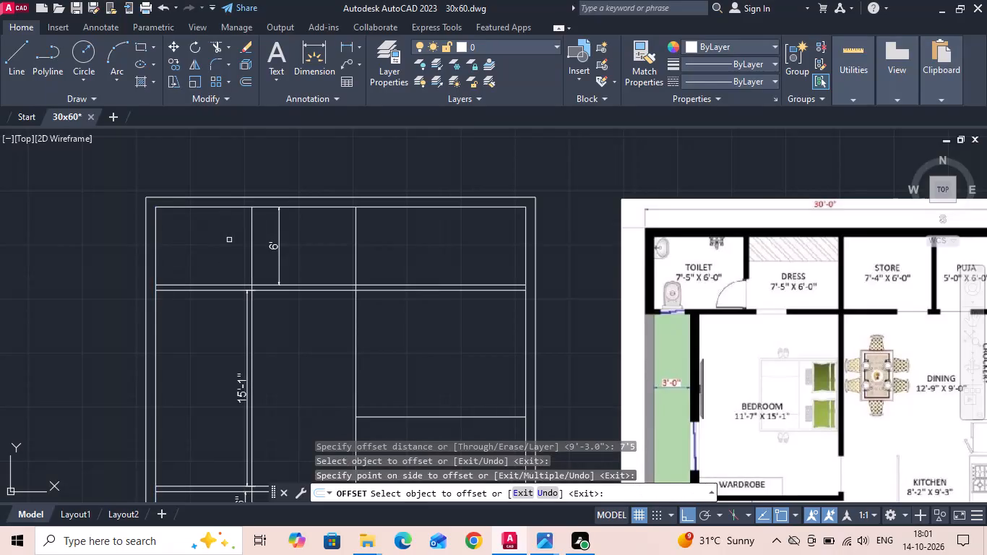
pyautogui.scroll(-1, 230, 244)
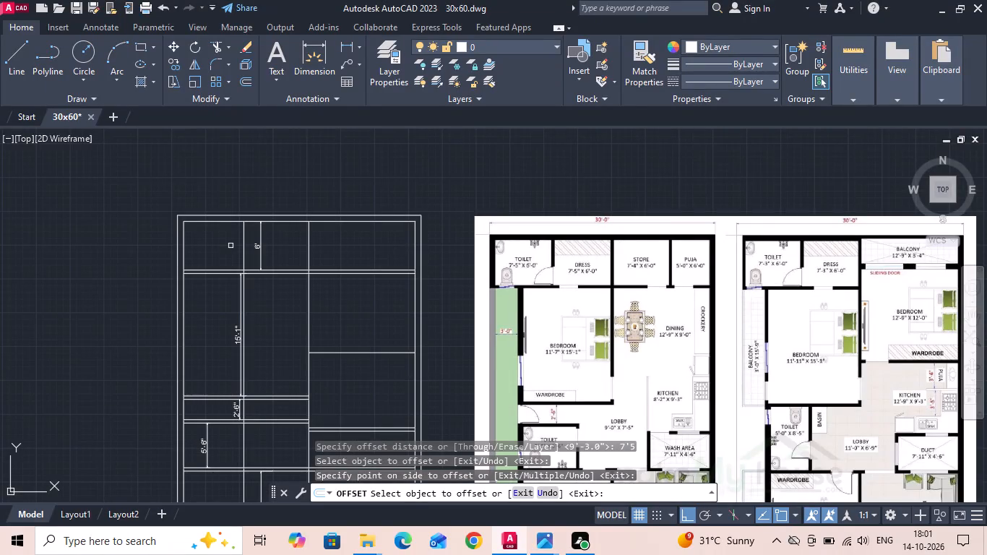
pyautogui.press('Escape')
# Offset the new toilet width line 5" toward the dress room to give the partition its thickness.
pyautogui.write('o 5')
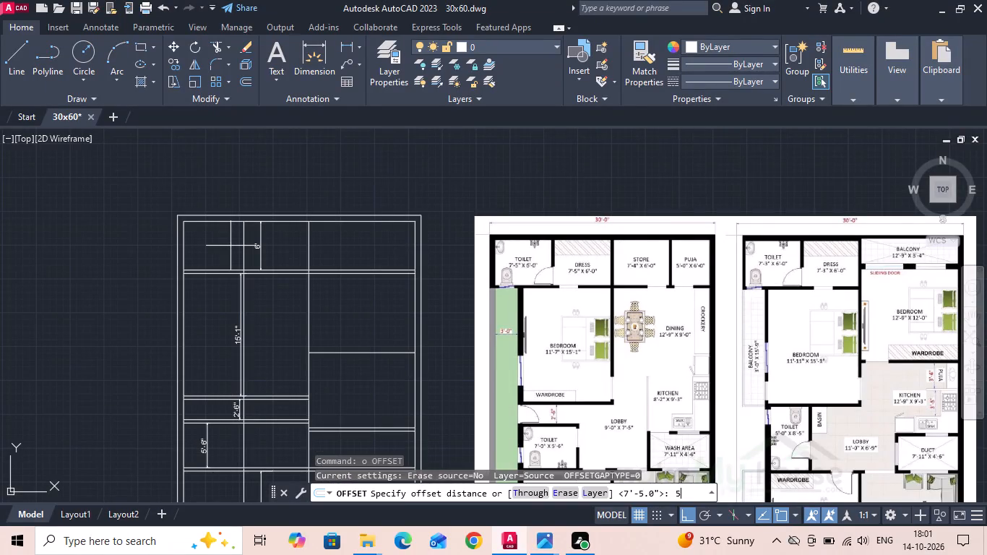
pyautogui.press('space')
pyautogui.scroll(2, 231, 246)
pyautogui.click(259, 233)
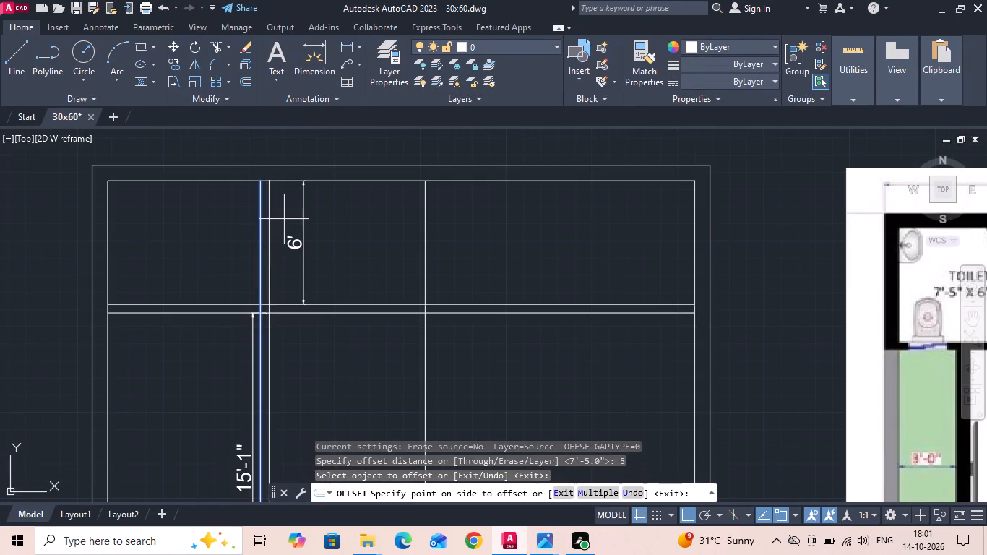
pyautogui.click(284, 219)
pyautogui.press('Escape')
# Trim both toilet partition lines below the toilet and dress room, back to the lower line of the cross wall.
pyautogui.write('tr')
pyautogui.press('space')
pyautogui.scroll(1, 290, 340)
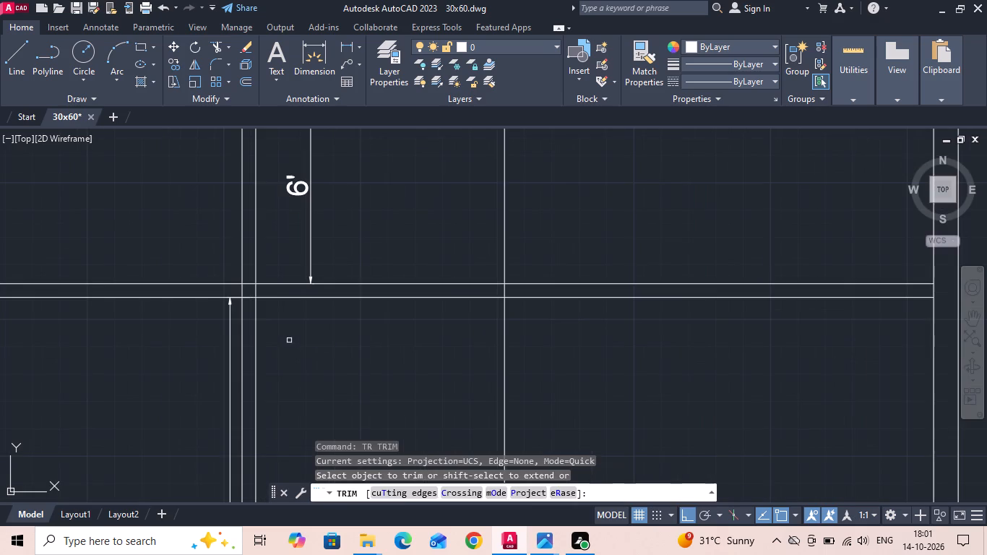
pyautogui.moveTo(284, 339); pyautogui.dragTo(270, 344)
pyautogui.click(239, 319)
pyautogui.click(281, 317)
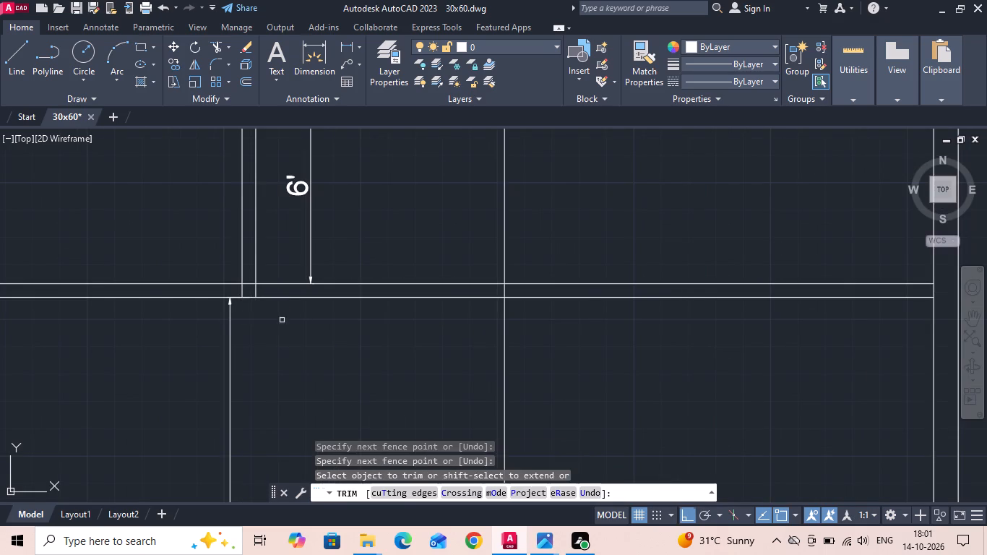
pyautogui.scroll(-2, 277, 366)
pyautogui.press('Escape')
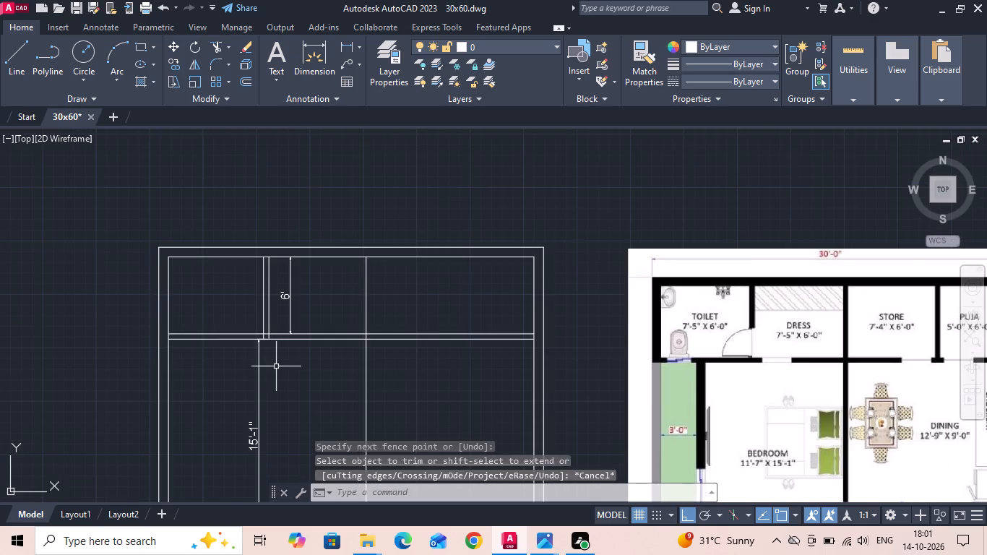
# Copy the toilet partition's two lines from the inner corner to the partition's dress-side line, forming the wall between dress and store.
pyautogui.scroll(2, 272, 303)
pyautogui.click(272, 295)
pyautogui.click(223, 264)
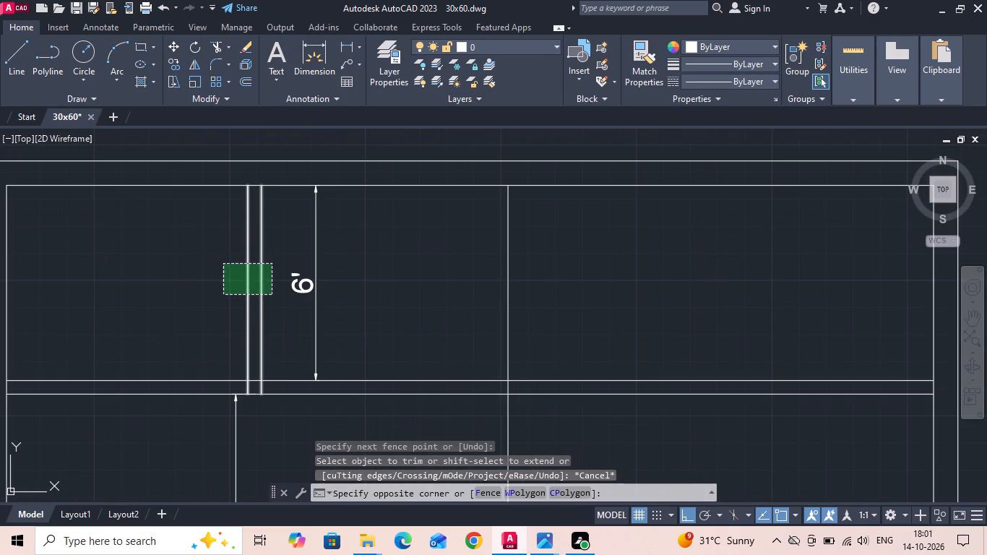
pyautogui.scroll(-2, 223, 264)
pyautogui.rightClick(211, 262)
pyautogui.click(232, 296)
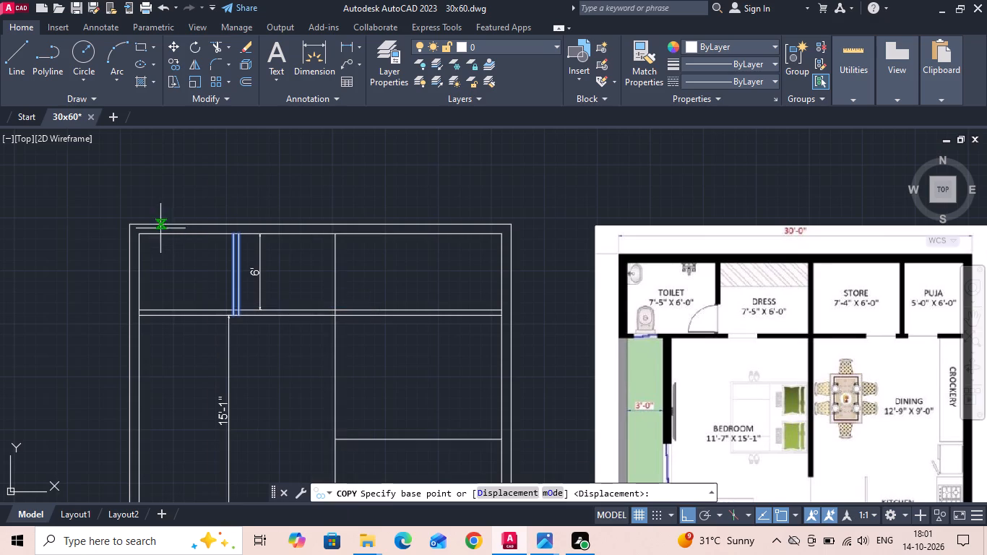
pyautogui.click(133, 236)
pyautogui.scroll(2, 286, 228)
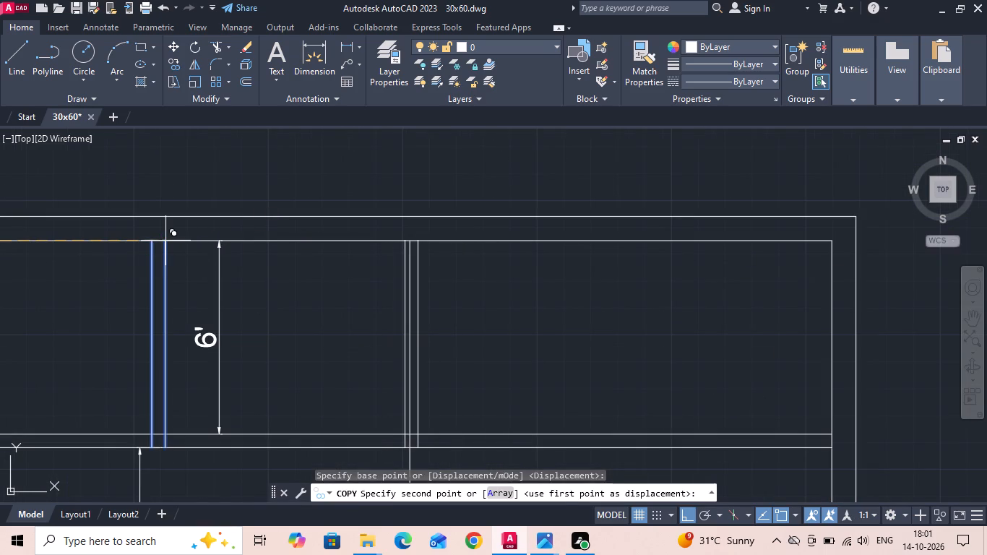
pyautogui.click(165, 242)
pyautogui.scroll(-1, 275, 227)
pyautogui.press('Escape')
# Delete the old single central wall line running down the plan.
pyautogui.scroll(-1, 361, 273)
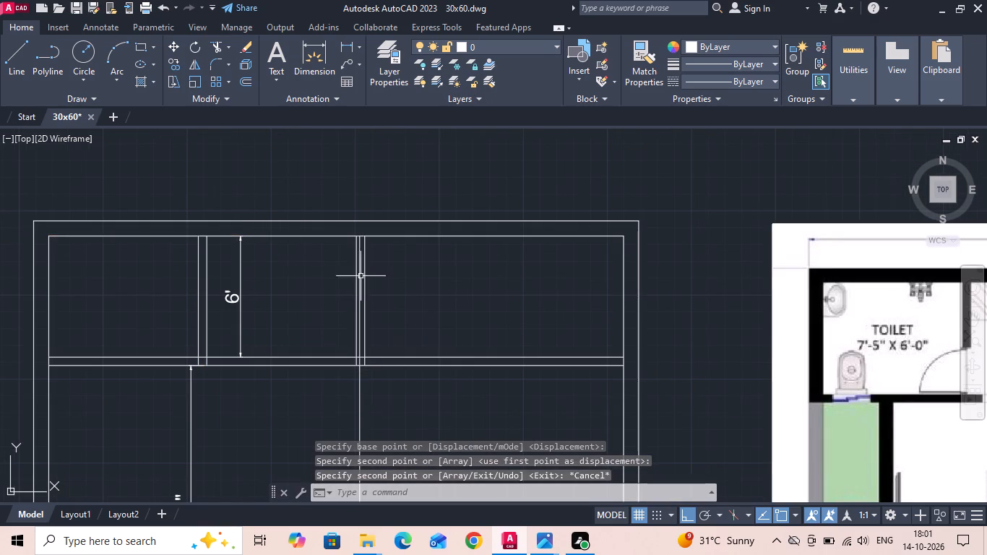
pyautogui.scroll(-1, 361, 272)
pyautogui.click(368, 341)
pyautogui.click(353, 345)
pyautogui.press('Delete')
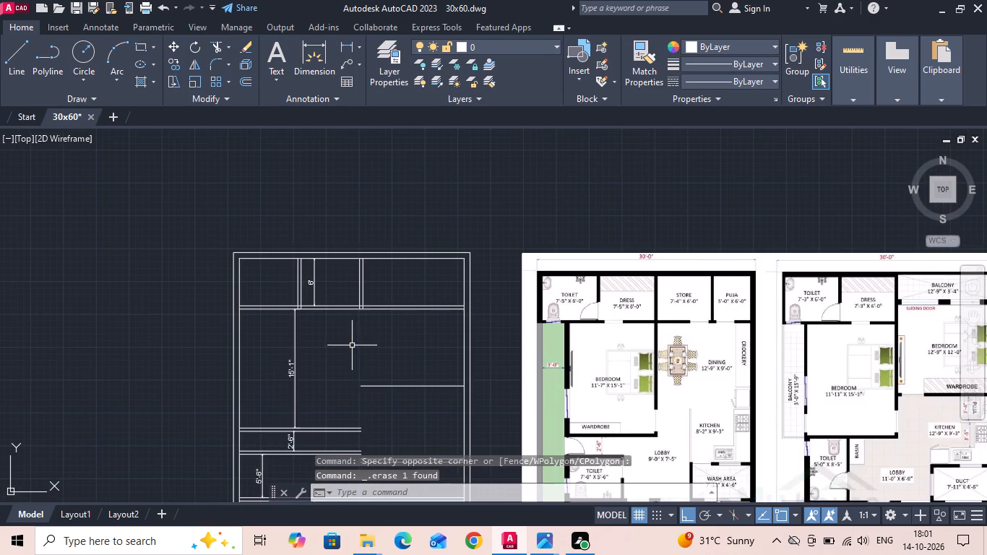
# Copy the dress and store partition by the same spacing toward the right outer wall to form the store and puja partition.
pyautogui.scroll(1, 354, 293)
pyautogui.moveTo(350, 295); pyautogui.dragTo(305, 303, button='middle')
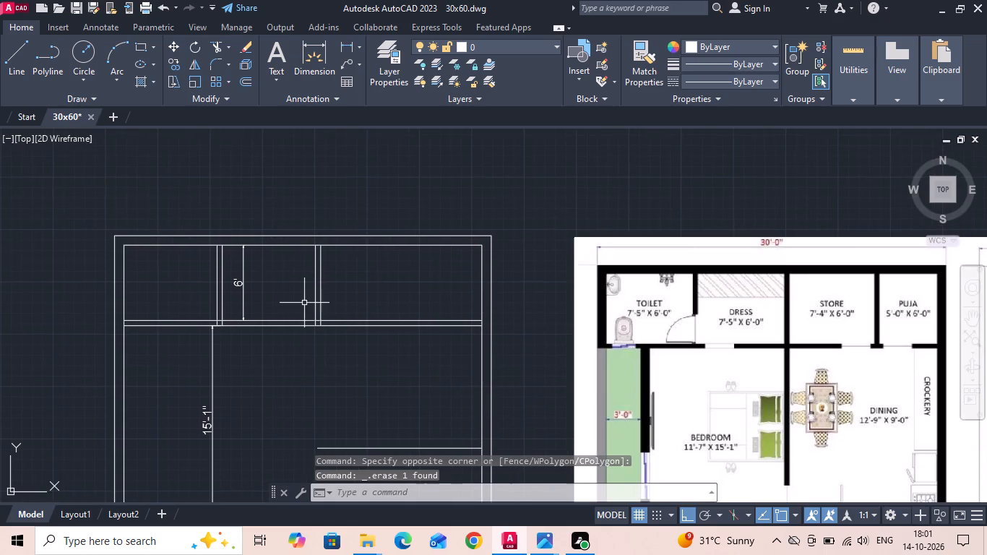
pyautogui.scroll(1, 337, 286)
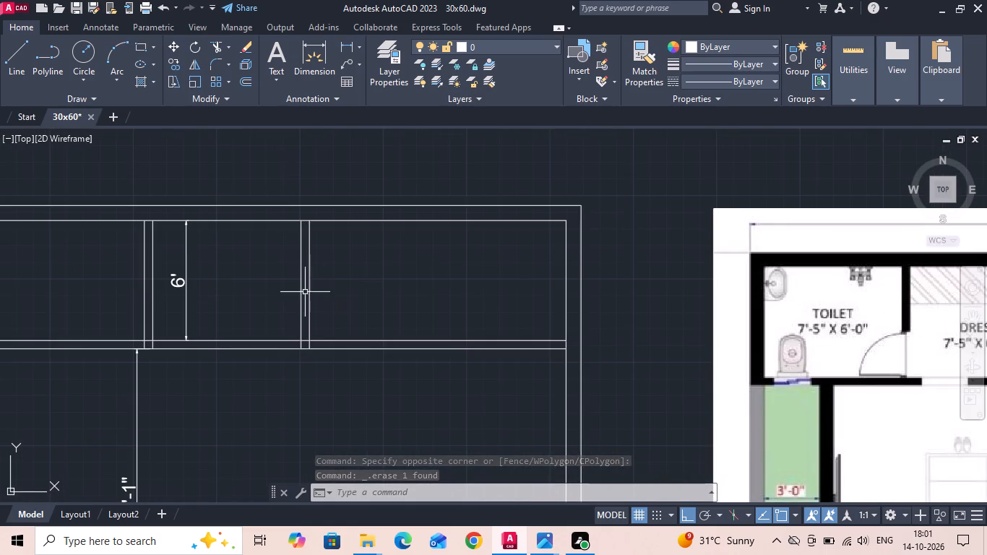
pyautogui.scroll(-1, 300, 294)
pyautogui.click(306, 291)
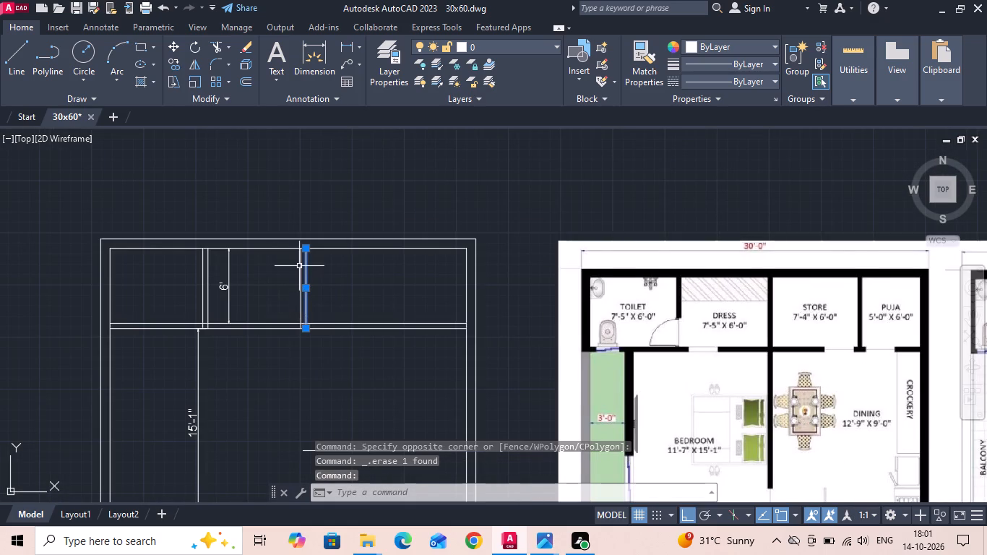
pyautogui.click(301, 266)
pyautogui.rightClick(289, 269)
pyautogui.click(306, 301)
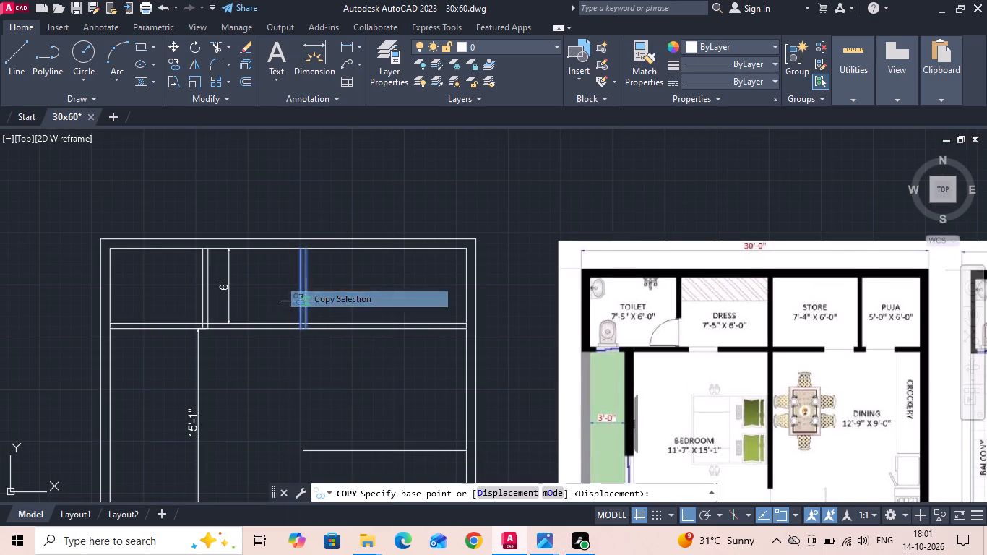
pyautogui.scroll(2, 189, 239)
pyautogui.click(236, 259)
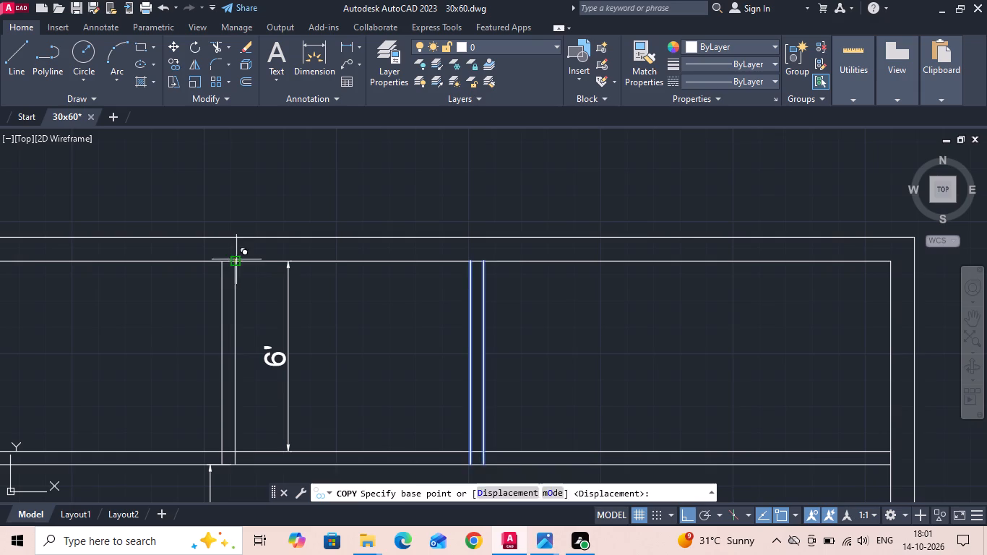
pyautogui.click(486, 264)
pyautogui.scroll(-2, 359, 266)
pyautogui.press('Escape')
# Move both lines of the store and puja partition 1" toward the store.
pyautogui.scroll(2, 531, 288)
pyautogui.moveTo(485, 308); pyautogui.dragTo(436, 317)
pyautogui.click(405, 316)
pyautogui.rightClick(404, 316)
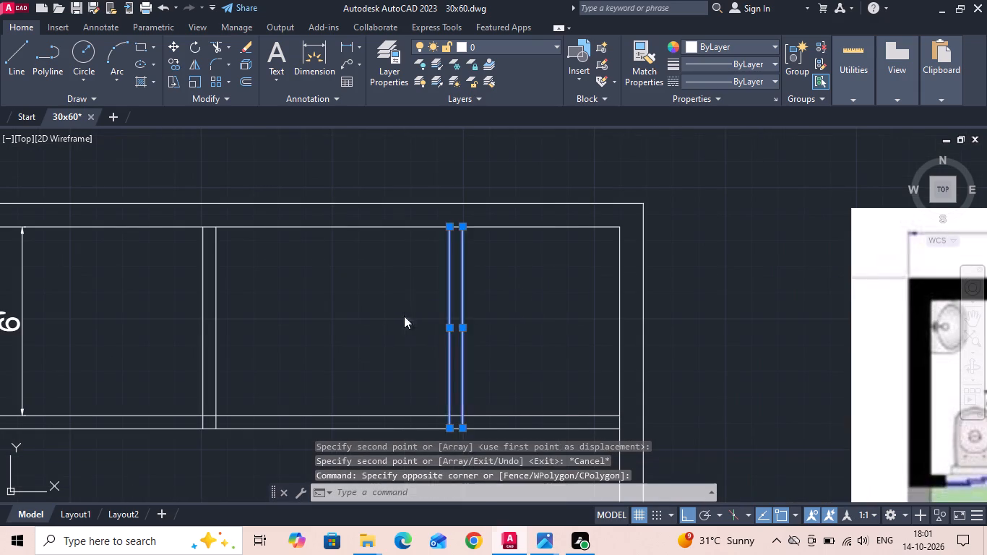
pyautogui.click(426, 288)
pyautogui.click(408, 310)
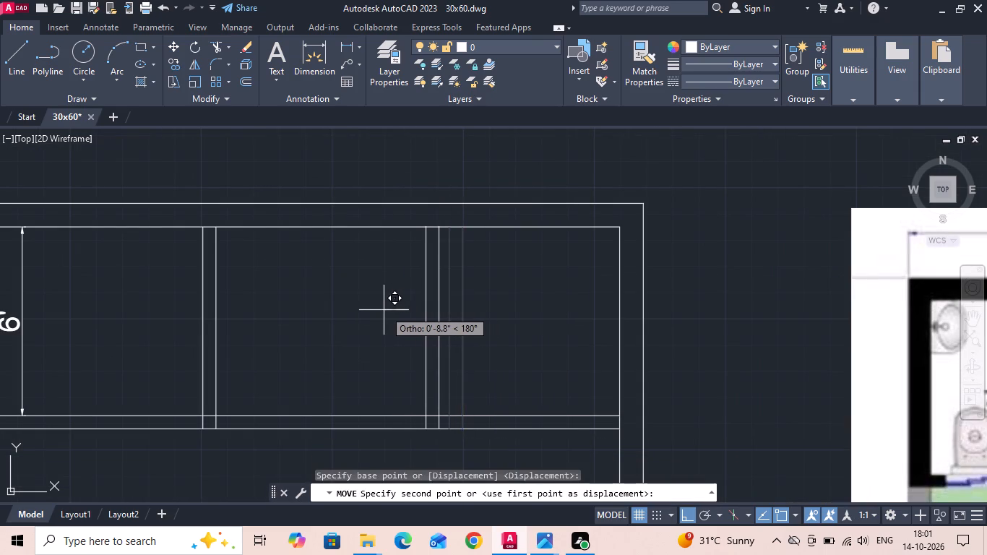
pyautogui.write('1')
pyautogui.press('space')
# Dimension the puja room's width from the partition to the outer wall's inner face.
pyautogui.click(347, 44)
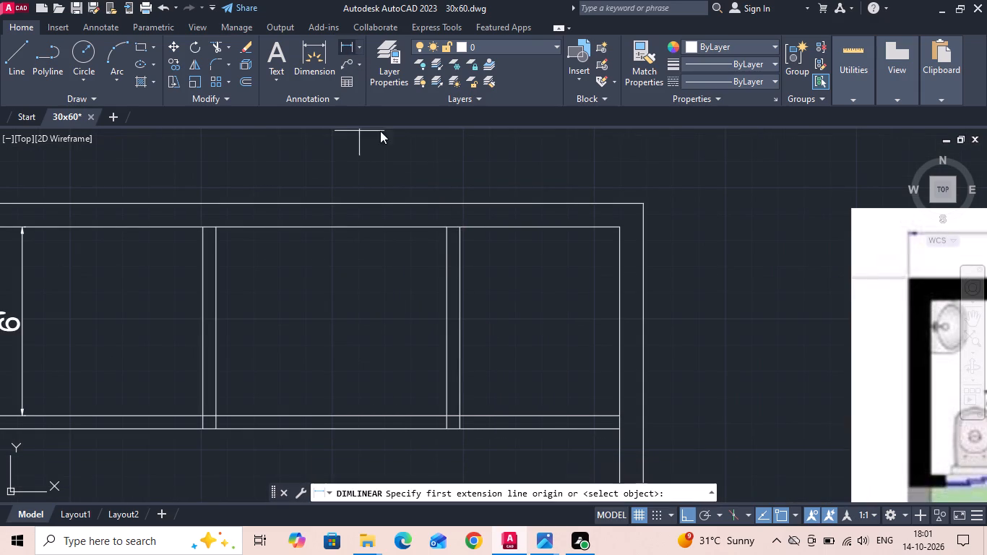
pyautogui.click(457, 268)
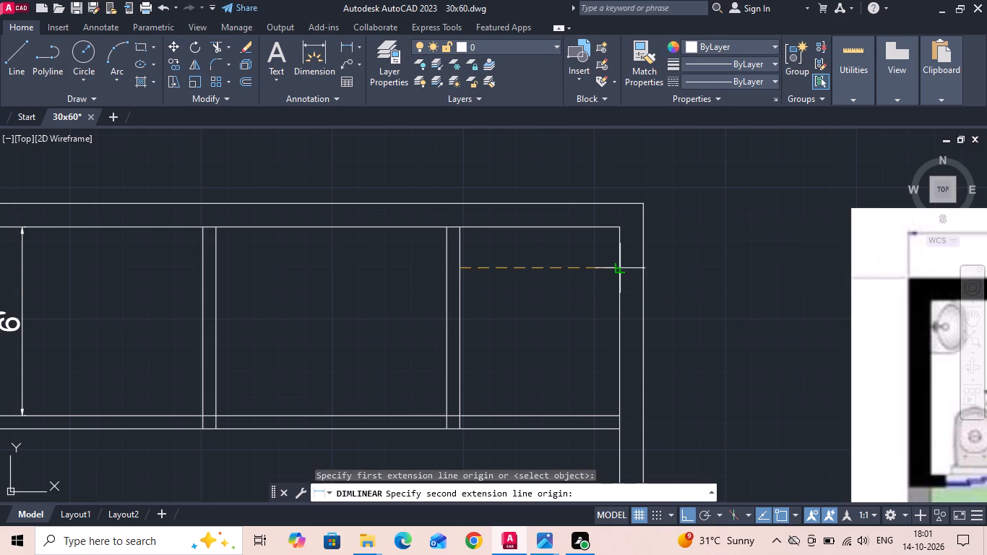
pyautogui.click(619, 269)
pyautogui.scroll(-2, 613, 279)
pyautogui.moveTo(604, 281); pyautogui.dragTo(320, 265, button='middle')
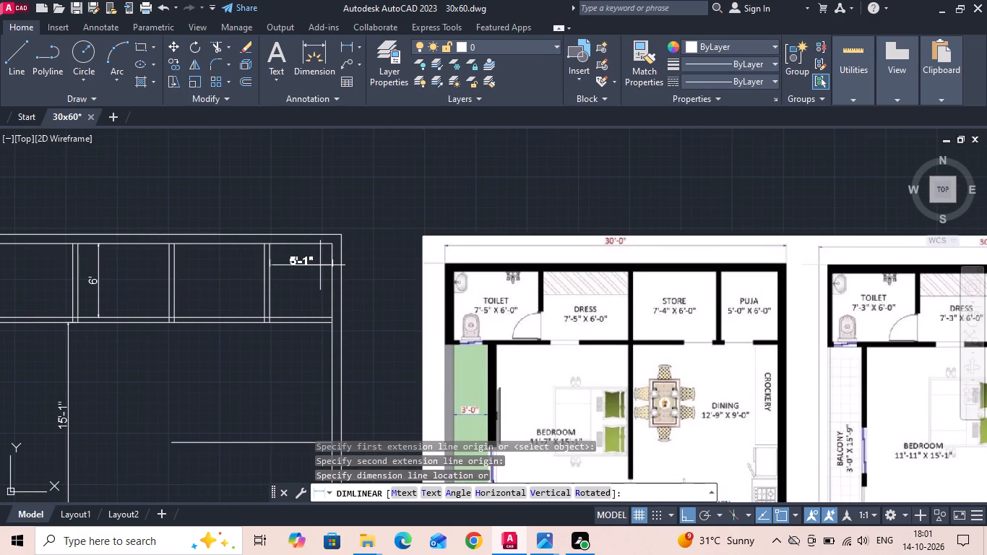
pyautogui.click(320, 265)
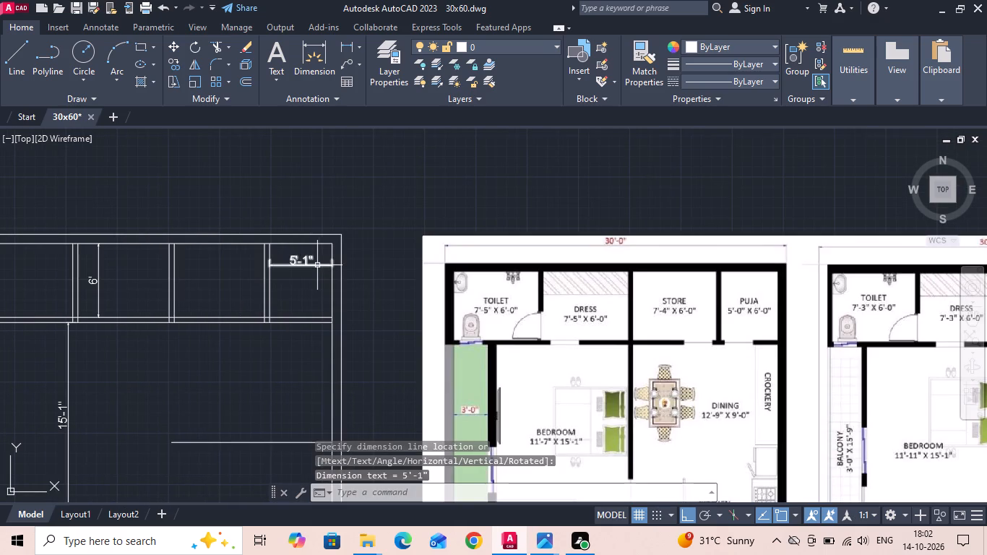
# Dimension the store's width between its two partitions.
pyautogui.moveTo(158, 270); pyautogui.dragTo(236, 277, button='middle')
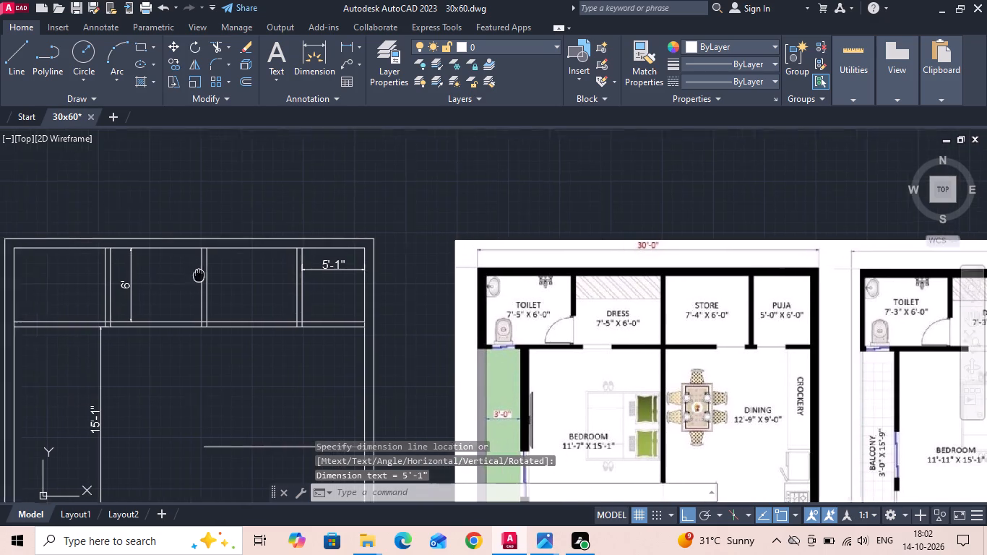
pyautogui.moveTo(236, 277); pyautogui.dragTo(275, 277, button='middle')
pyautogui.press('space')
pyautogui.click(293, 283)
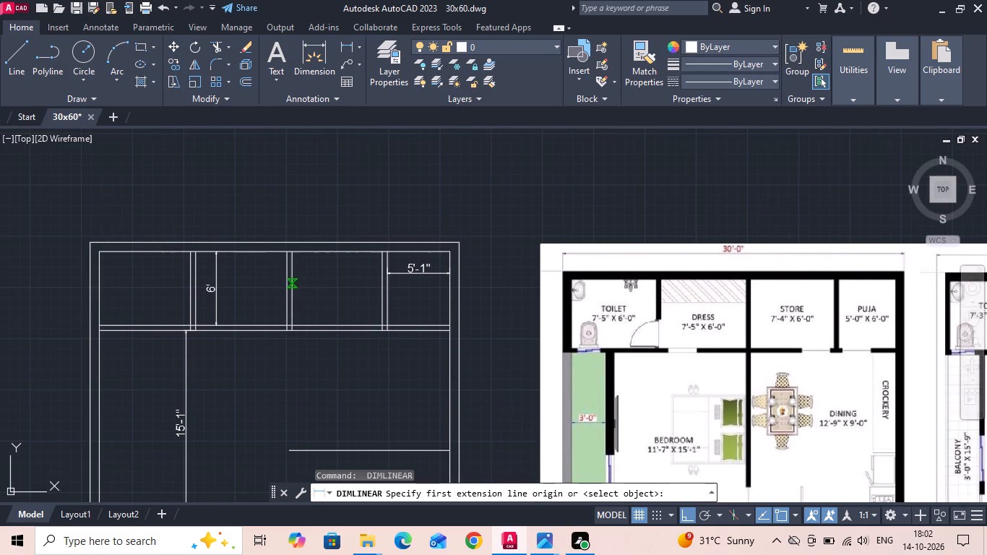
pyautogui.click(380, 283)
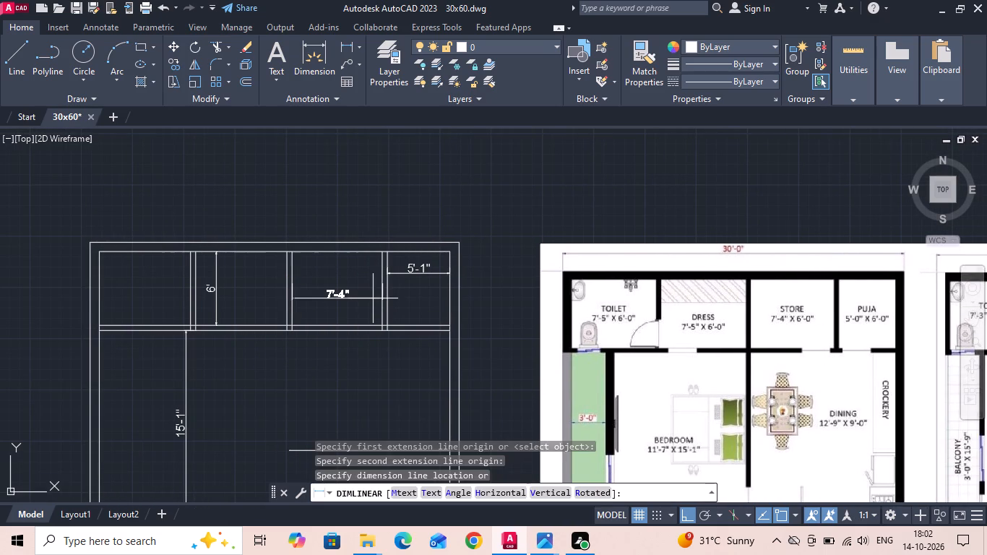
pyautogui.click(373, 298)
pyautogui.scroll(1, 248, 267)
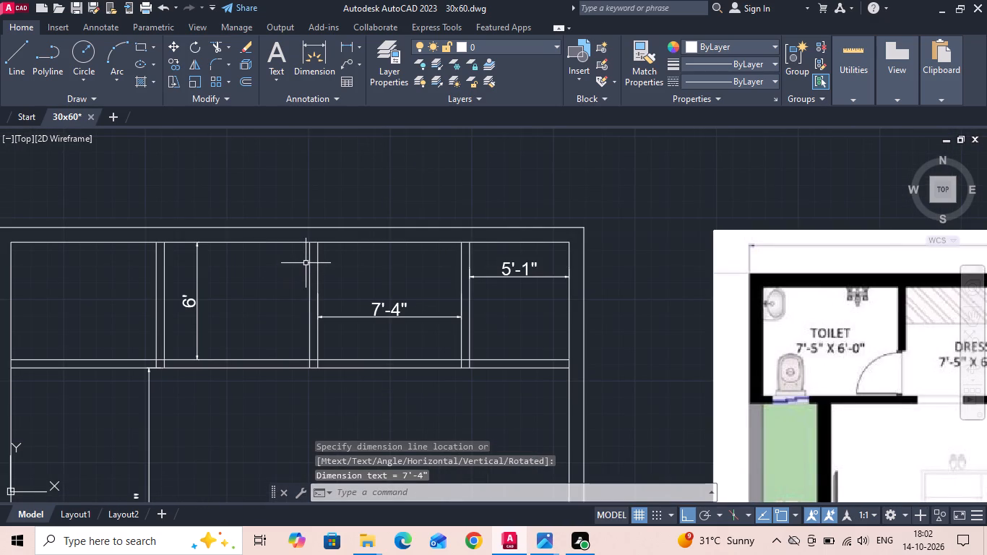
# Dimension the dress room's width between its two partitions.
pyautogui.press('space')
pyautogui.click(307, 260)
pyautogui.click(161, 264)
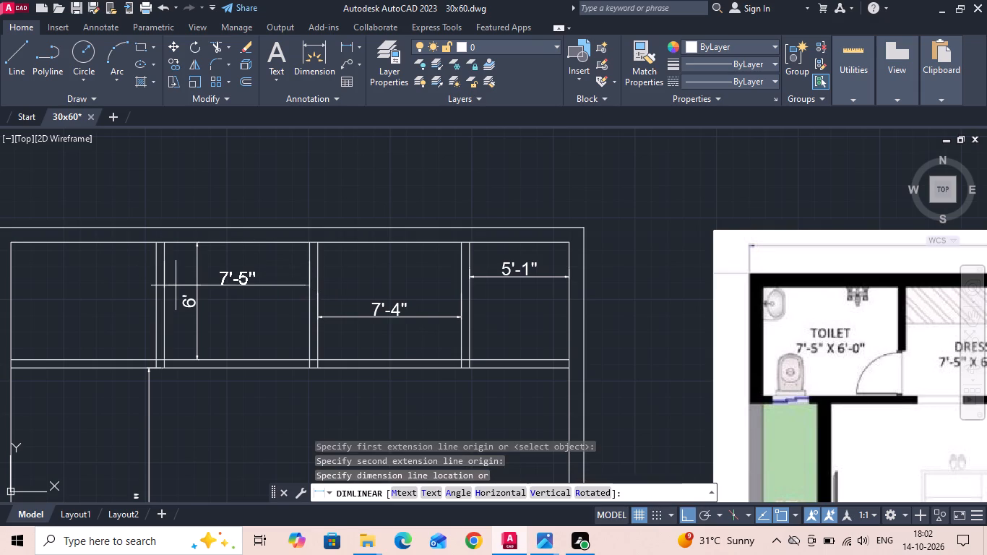
pyautogui.click(176, 285)
# Dimension the toilet's width from its partition with the dress room to the outer wall's inner face.
pyautogui.press('space')
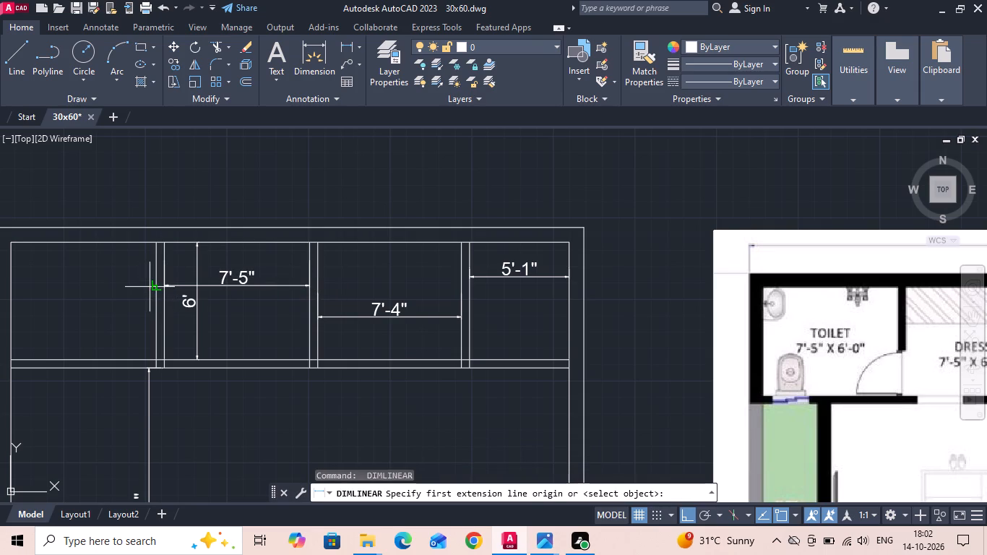
pyautogui.click(150, 285)
pyautogui.click(10, 288)
pyautogui.click(43, 300)
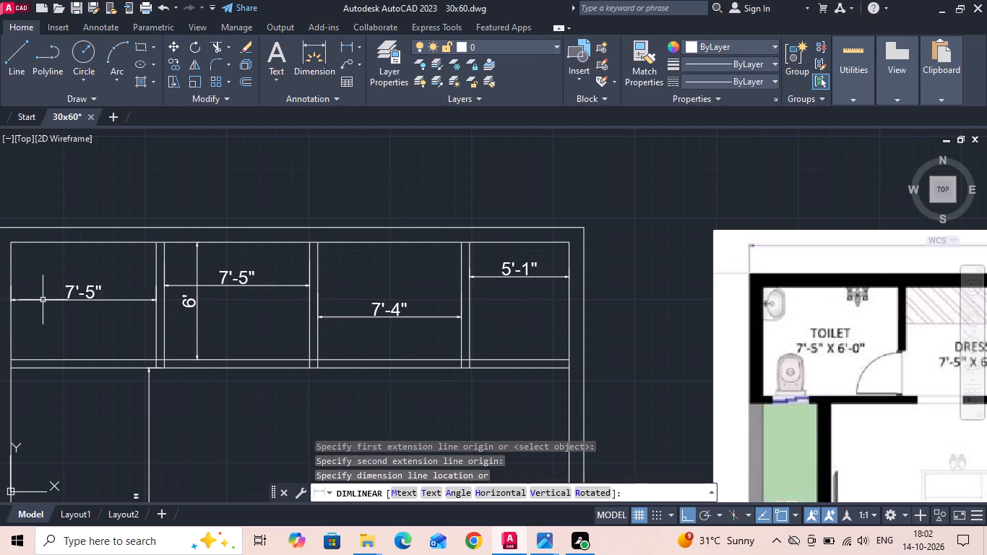
pyautogui.scroll(-1, 234, 239)
pyautogui.press('Escape')
# Measure the combined width of store and puja from the dress and store partition to the outer wall's inner face.
pyautogui.moveTo(248, 335); pyautogui.dragTo(241, 293, button='middle')
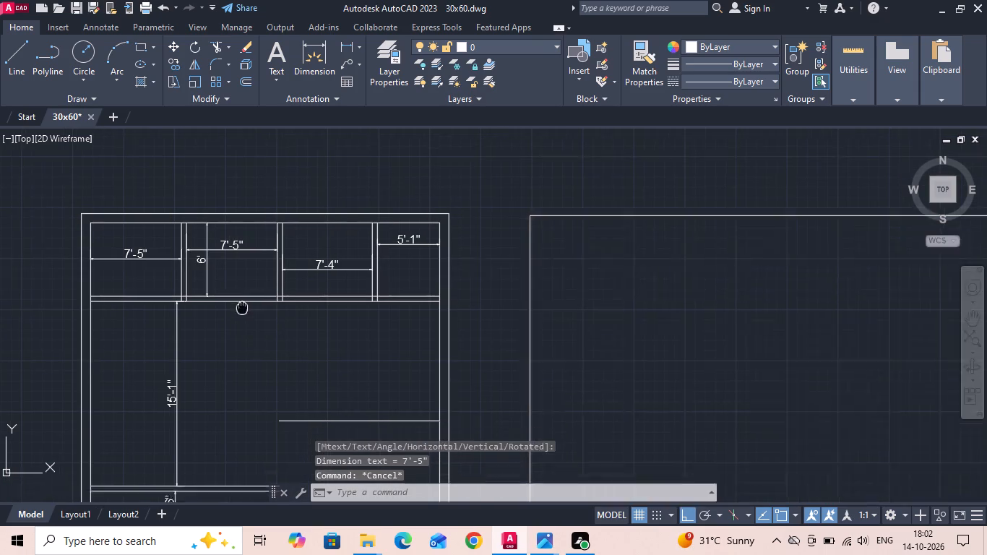
pyautogui.moveTo(241, 293); pyautogui.dragTo(241, 288, button='middle')
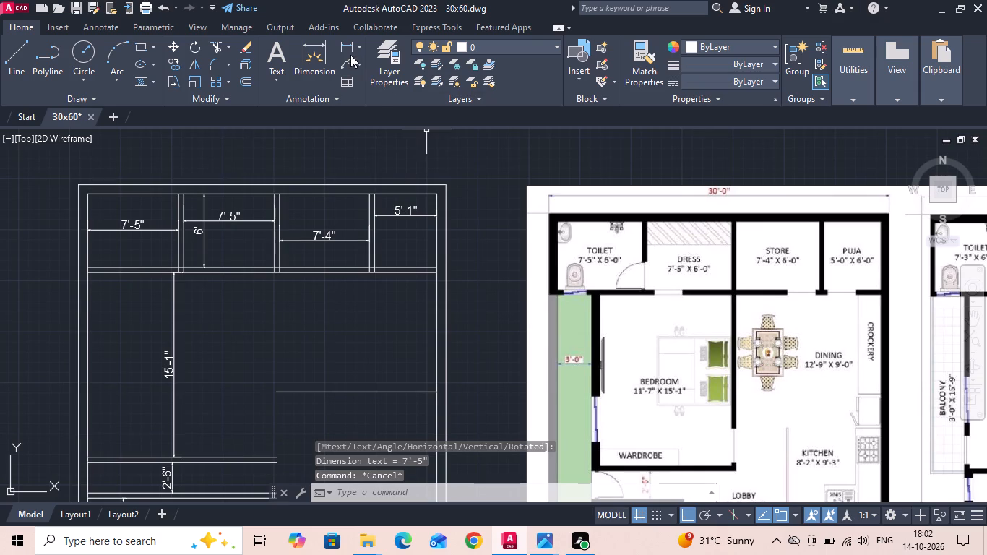
pyautogui.click(350, 50)
pyautogui.scroll(1, 328, 255)
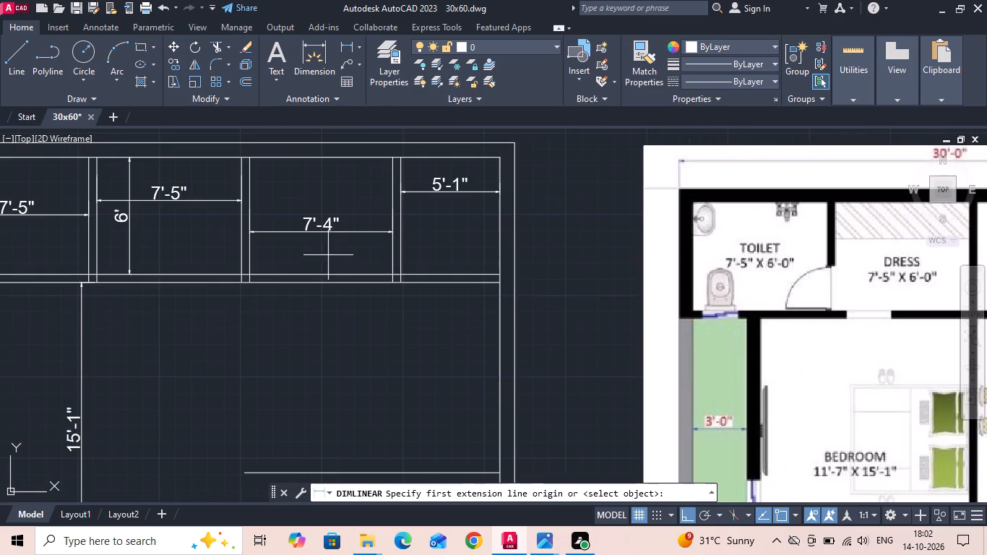
pyautogui.click(248, 257)
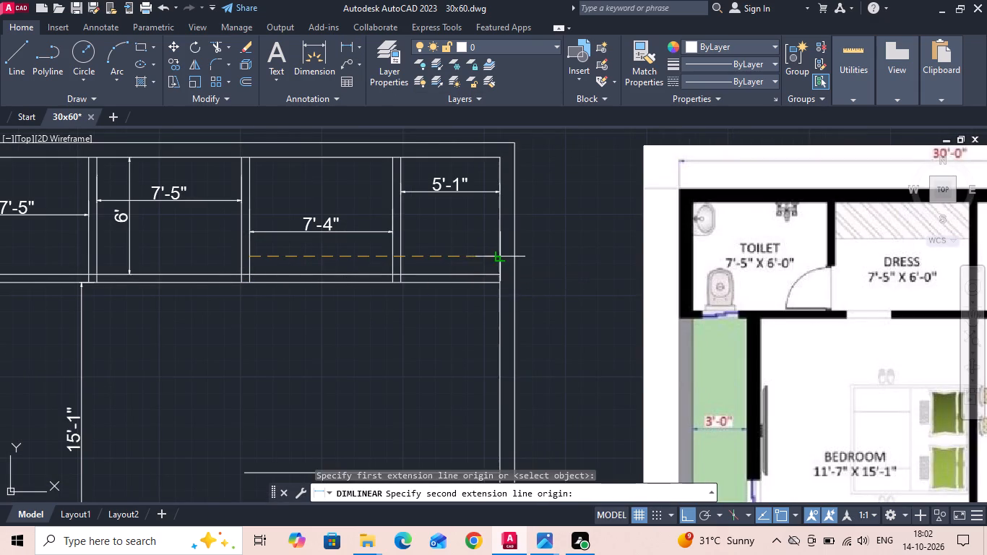
pyautogui.click(497, 257)
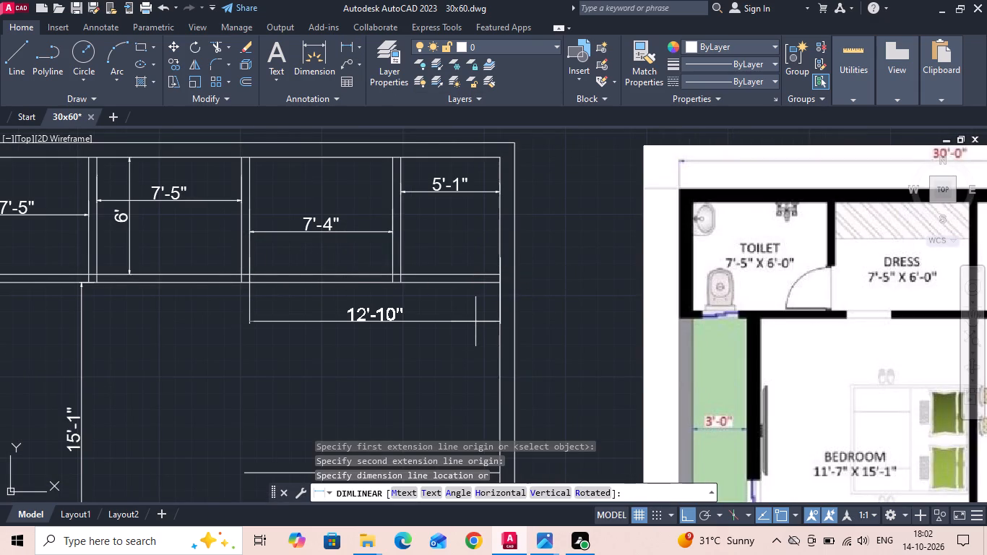
pyautogui.press('Escape')
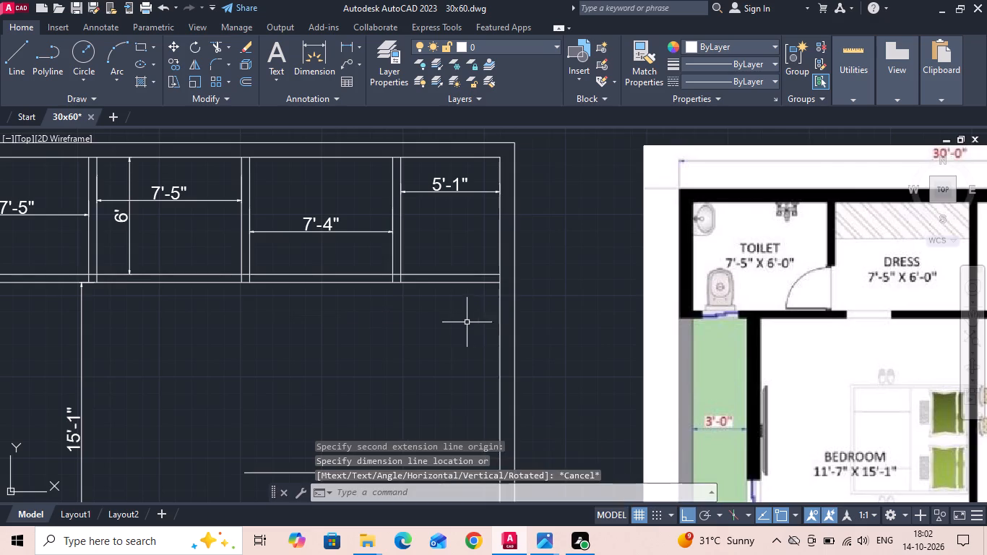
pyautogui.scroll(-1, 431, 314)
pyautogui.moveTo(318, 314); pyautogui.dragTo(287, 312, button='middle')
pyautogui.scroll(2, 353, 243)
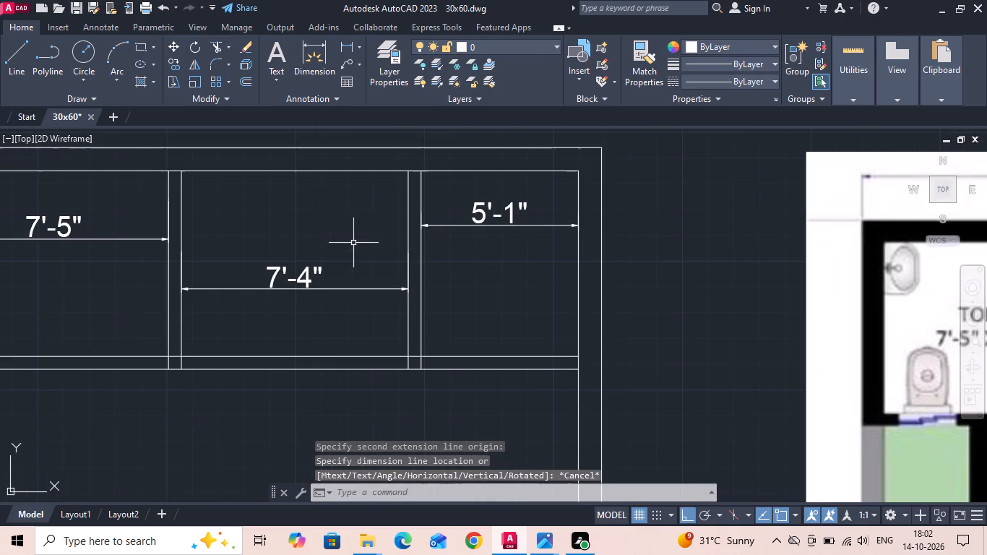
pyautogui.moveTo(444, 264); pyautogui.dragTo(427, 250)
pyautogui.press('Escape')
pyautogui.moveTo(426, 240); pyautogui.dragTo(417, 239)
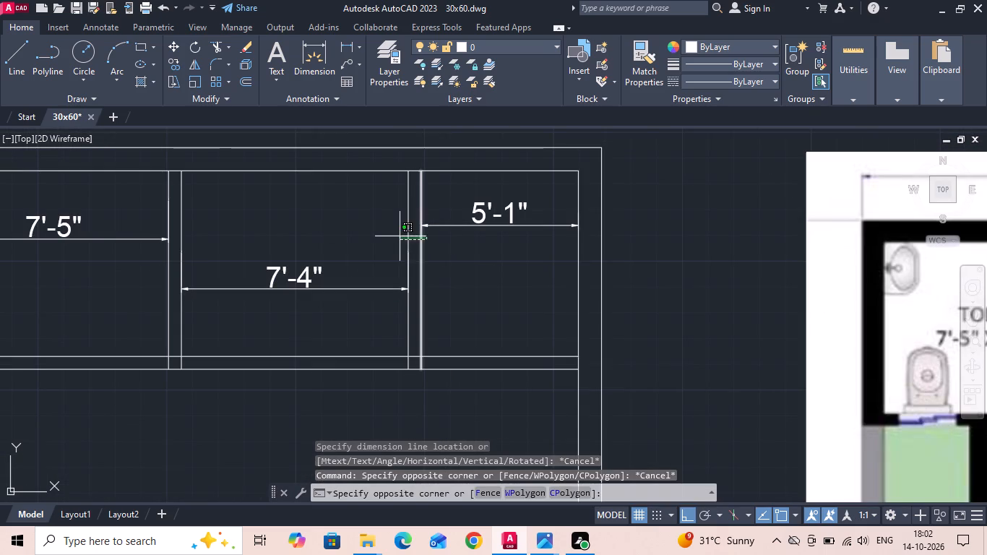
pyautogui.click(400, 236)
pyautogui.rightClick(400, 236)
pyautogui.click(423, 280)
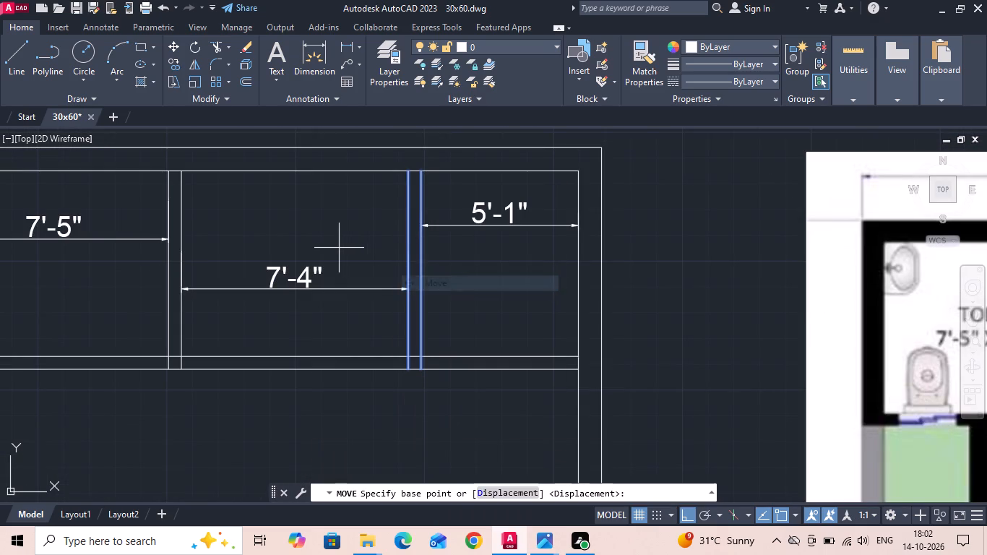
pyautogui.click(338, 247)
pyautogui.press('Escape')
# Measure the combined width of toilet and dress from the dress and store partition to the outer wall's inner face.
pyautogui.scroll(-1, 343, 248)
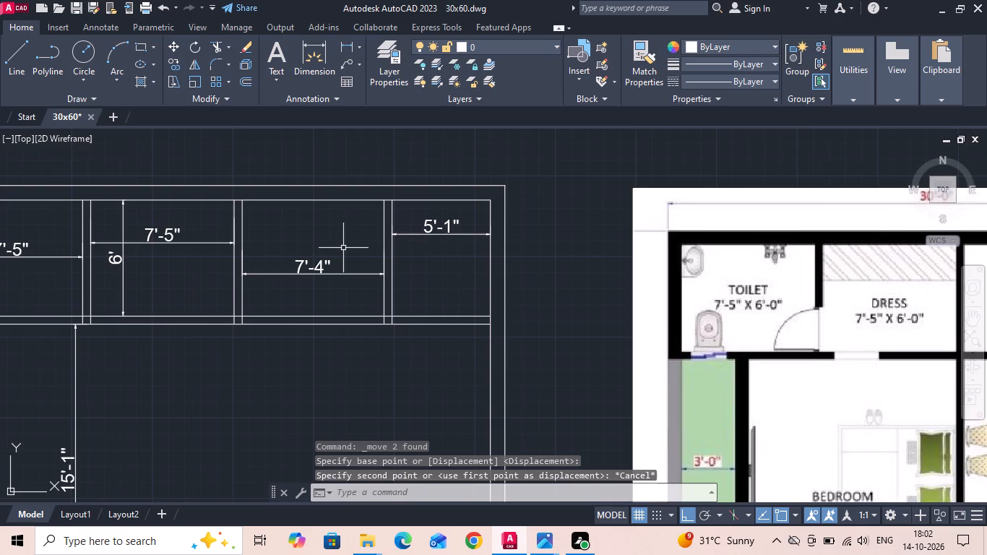
pyautogui.scroll(-1, 290, 249)
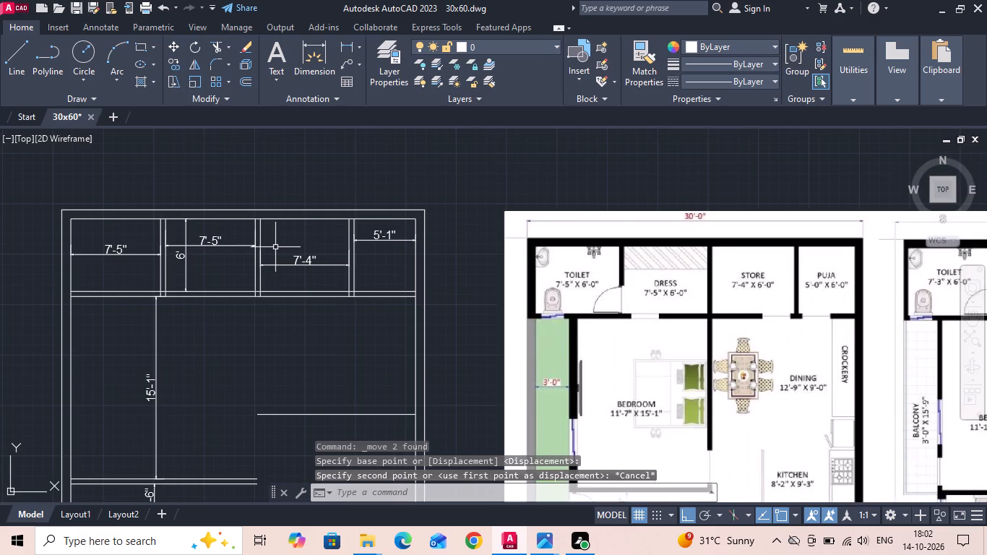
pyautogui.click(350, 48)
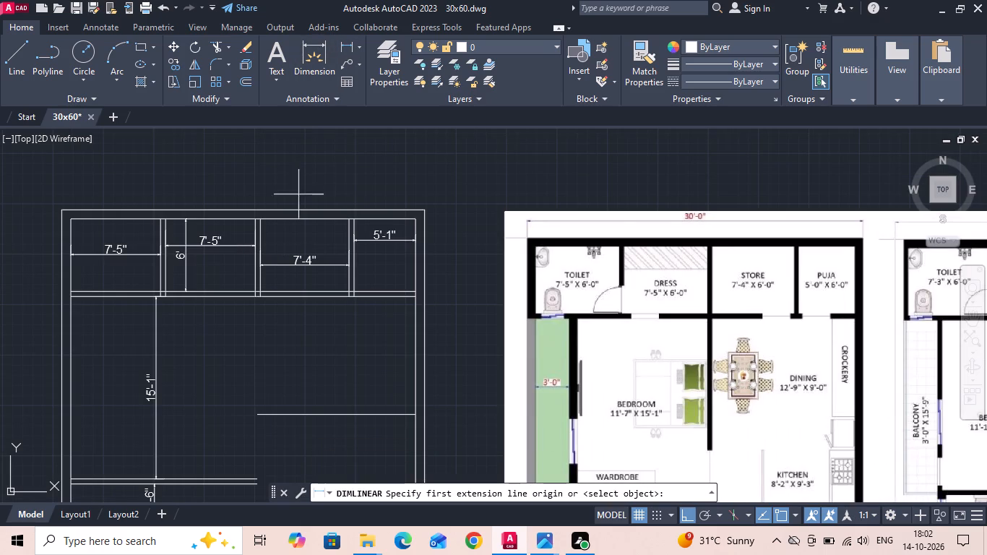
pyautogui.click(256, 277)
pyautogui.click(76, 275)
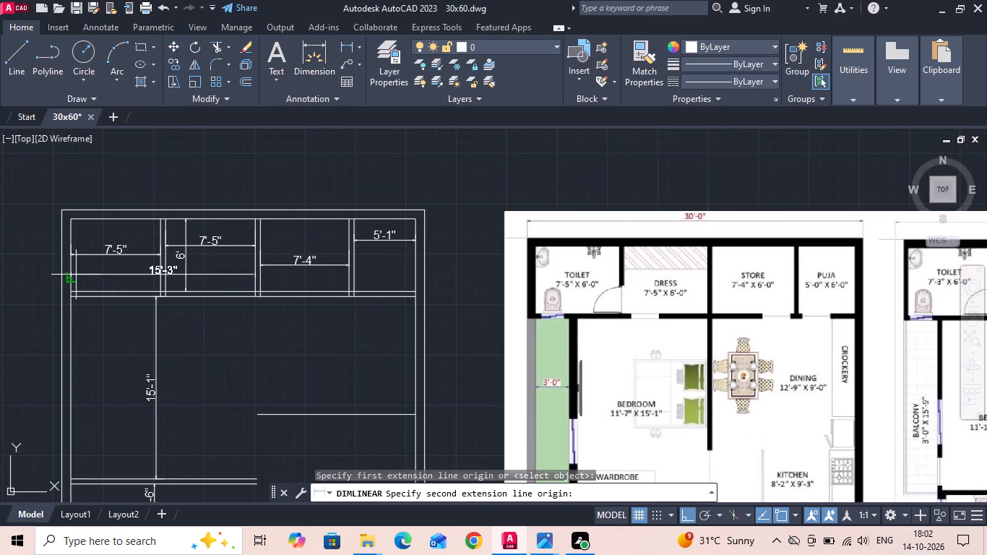
pyautogui.press('Escape')
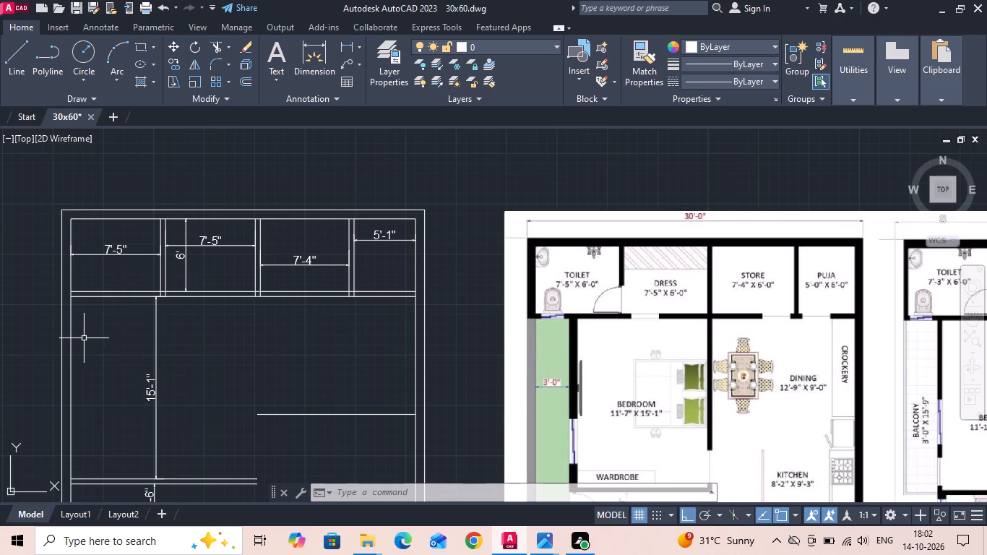
# Check the thickness of the toilet and dress partition and of the dress and store partition with linear dimensions.
pyautogui.click(344, 45)
pyautogui.scroll(1, 132, 244)
pyautogui.scroll(1, 165, 309)
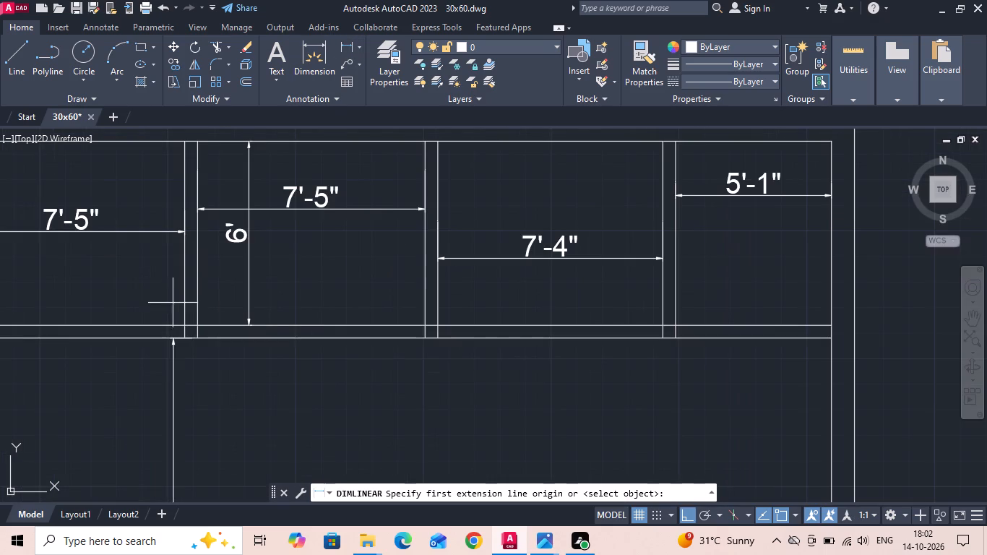
pyautogui.click(181, 293)
pyautogui.click(195, 291)
pyautogui.press('Escape')
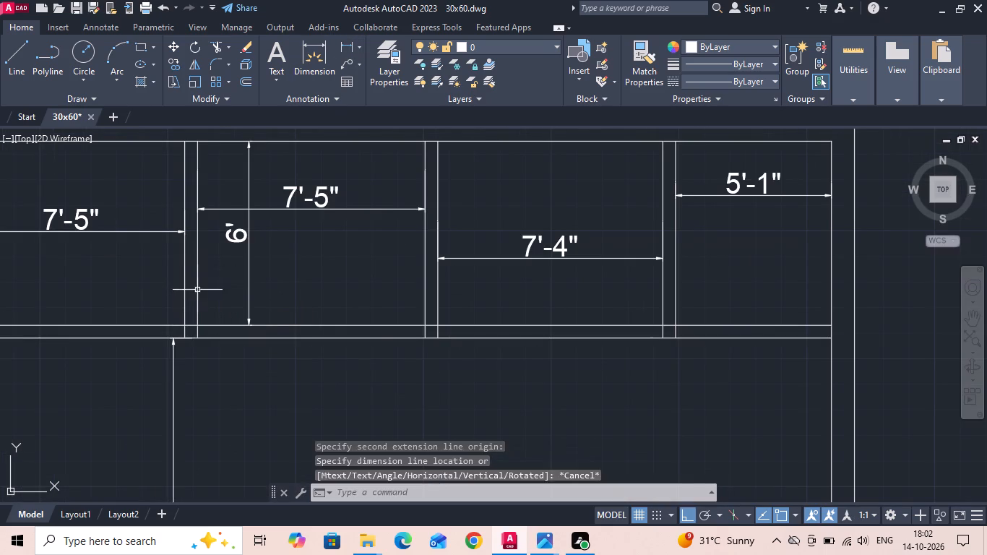
pyautogui.press('space')
pyautogui.click(428, 306)
pyautogui.click(436, 306)
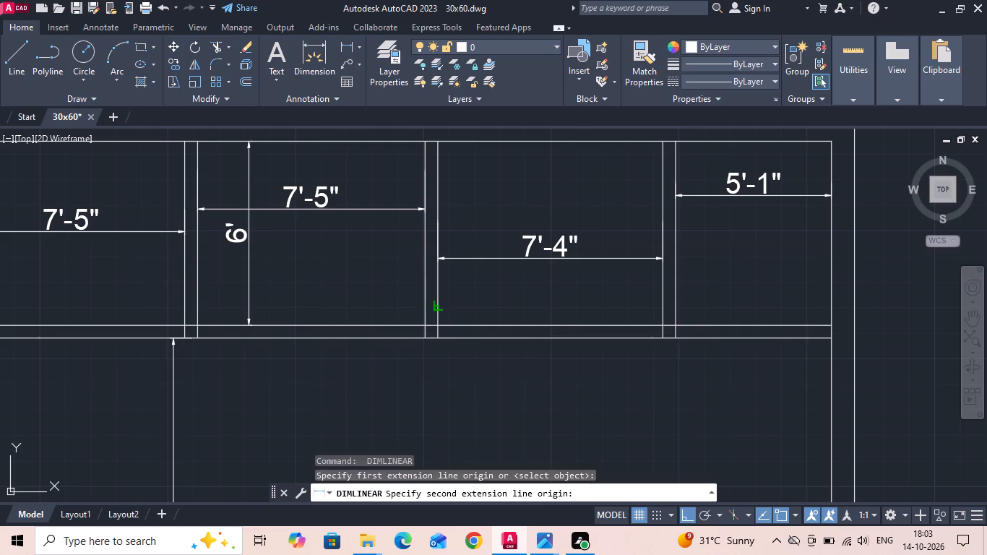
pyautogui.press('Escape')
# Try to measure the dining area's width from the outer wall's inner face to the dress and store partition.
pyautogui.scroll(-2, 324, 255)
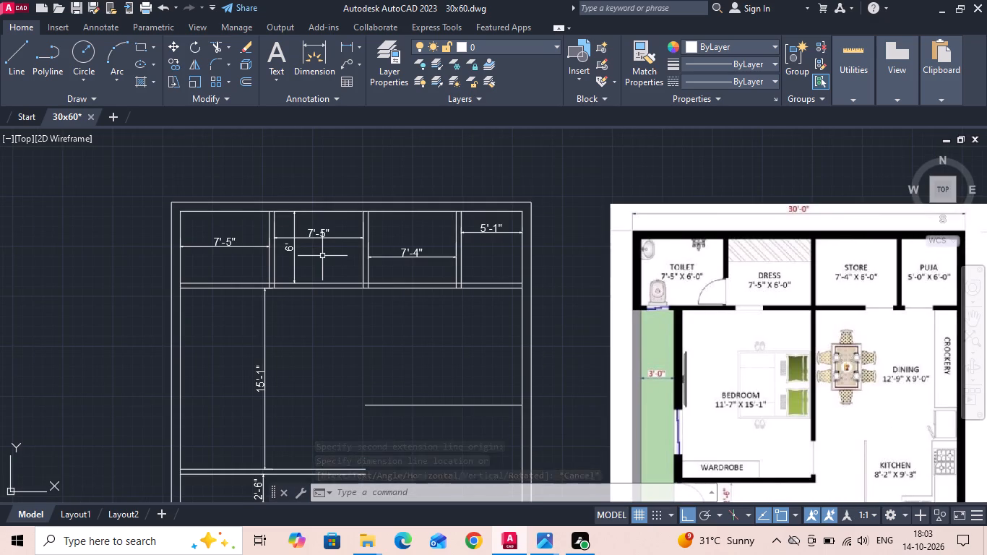
pyautogui.click(346, 45)
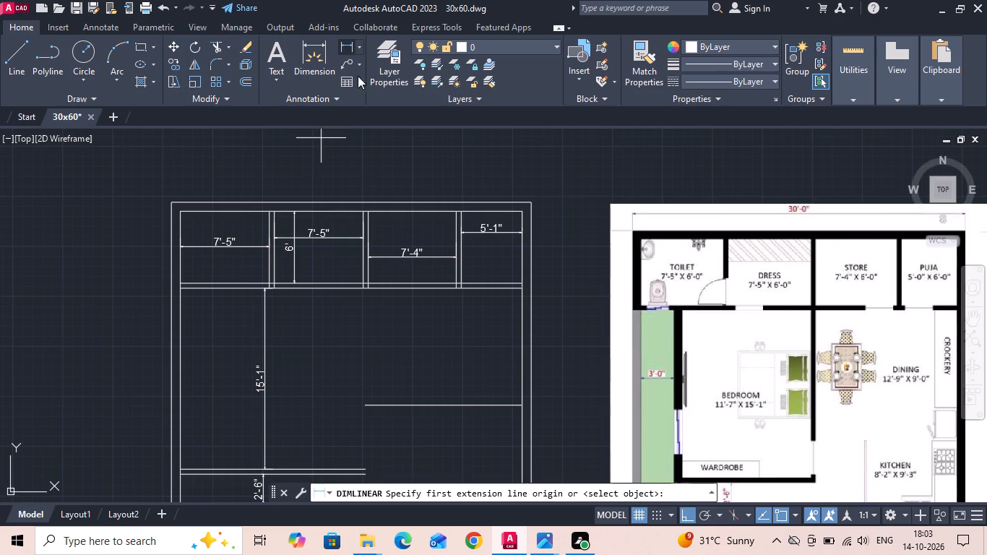
pyautogui.click(522, 353)
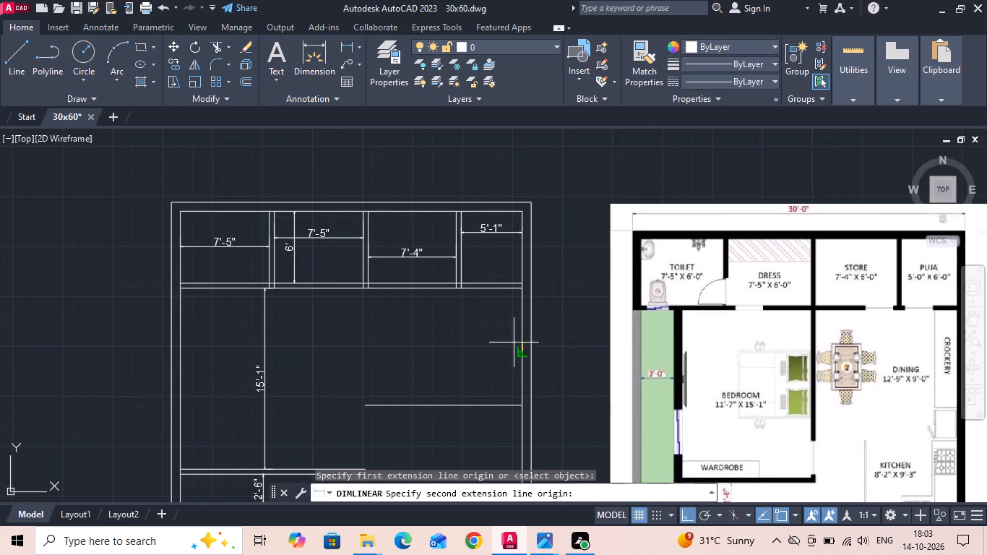
pyautogui.click(371, 277)
pyautogui.scroll(1, 370, 323)
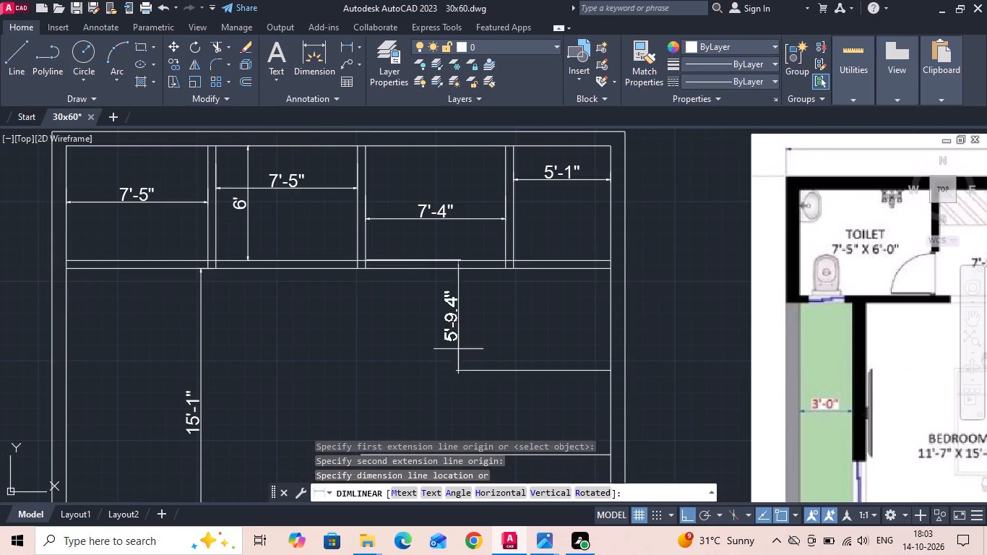
pyautogui.scroll(-1, 421, 352)
pyautogui.moveTo(417, 343); pyautogui.dragTo(398, 202, button='middle')
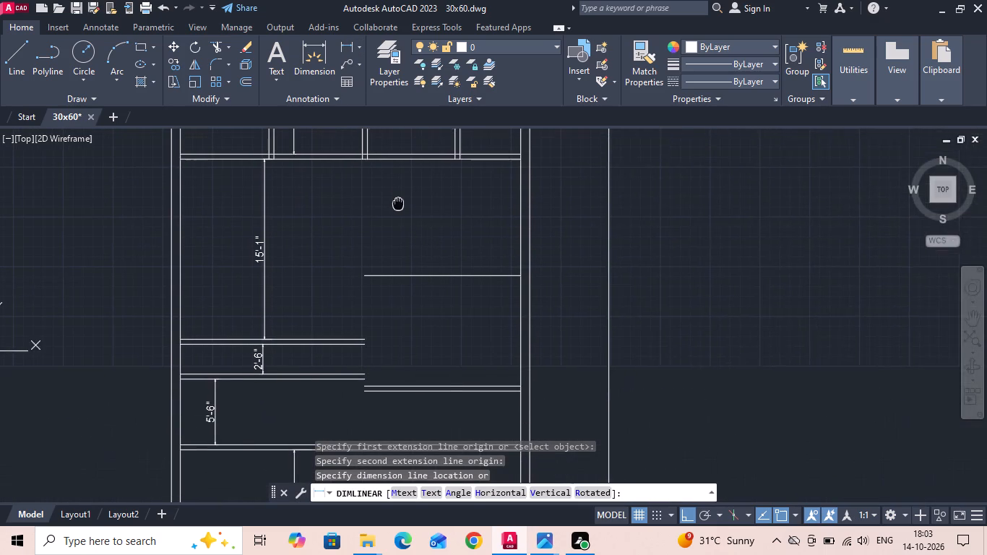
pyautogui.press('Escape')
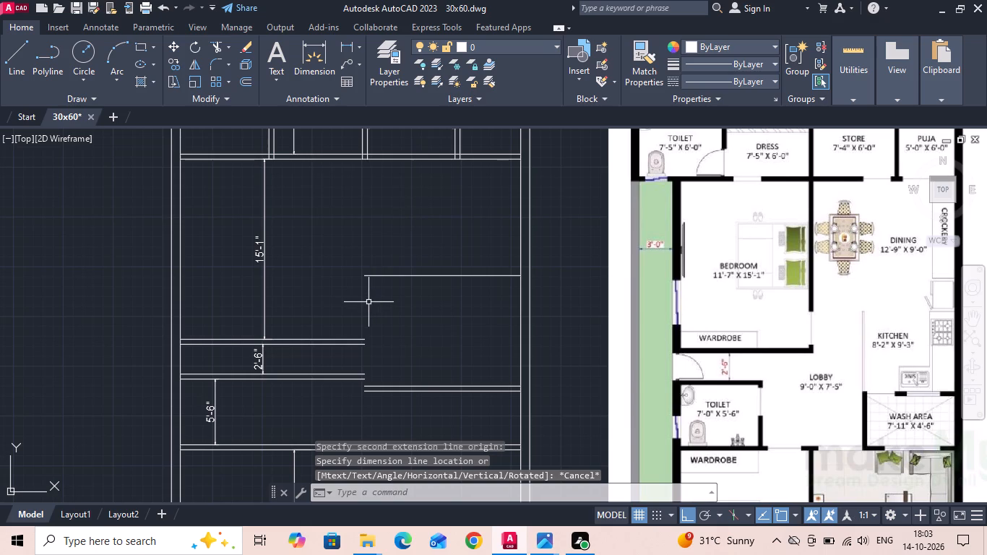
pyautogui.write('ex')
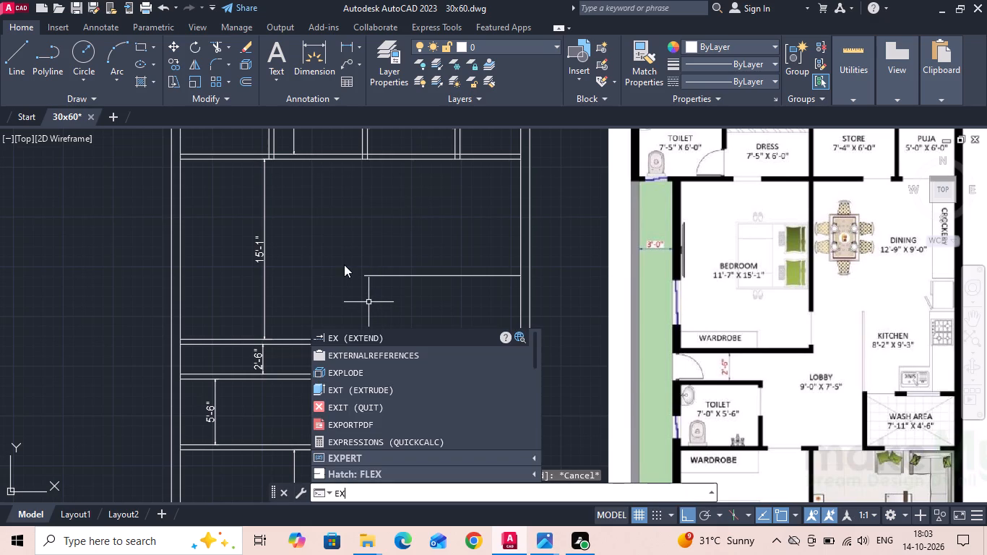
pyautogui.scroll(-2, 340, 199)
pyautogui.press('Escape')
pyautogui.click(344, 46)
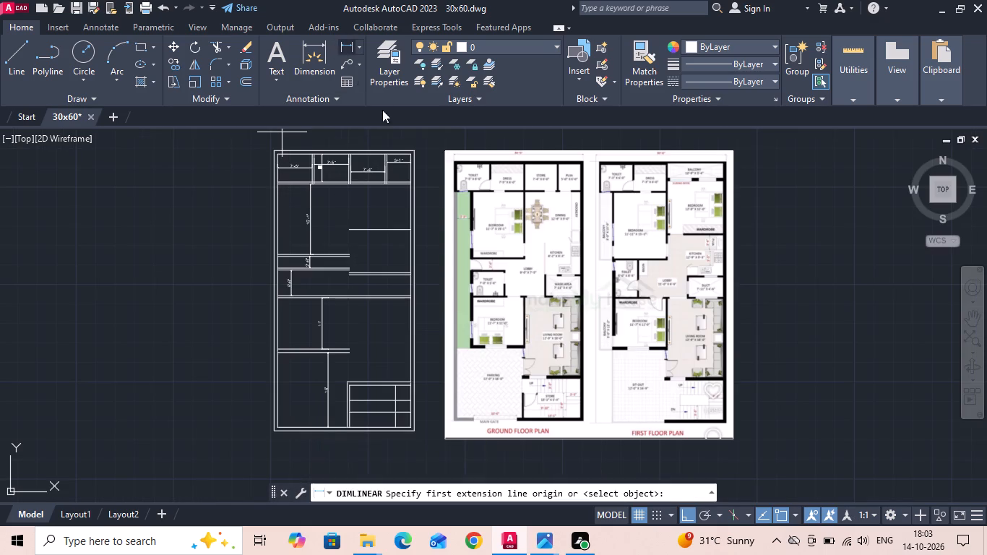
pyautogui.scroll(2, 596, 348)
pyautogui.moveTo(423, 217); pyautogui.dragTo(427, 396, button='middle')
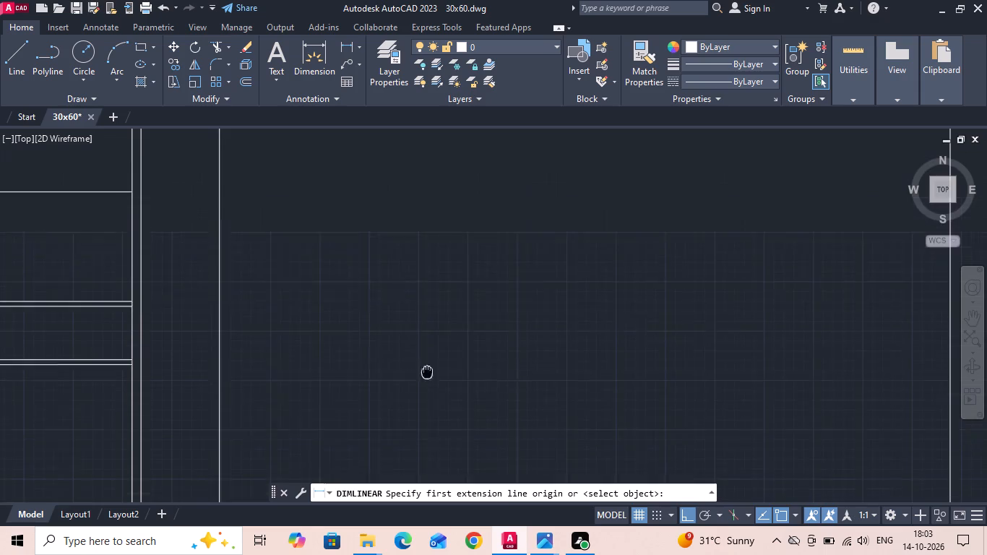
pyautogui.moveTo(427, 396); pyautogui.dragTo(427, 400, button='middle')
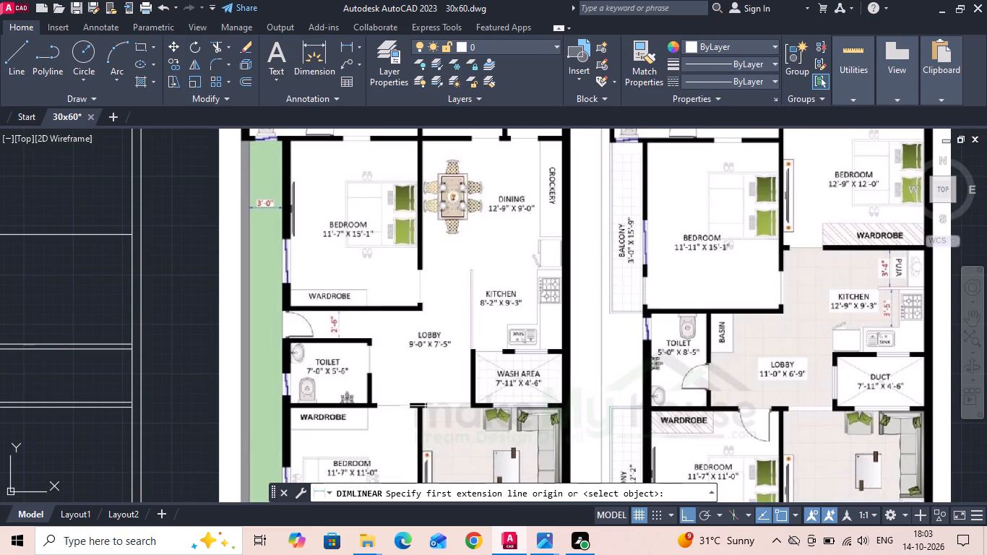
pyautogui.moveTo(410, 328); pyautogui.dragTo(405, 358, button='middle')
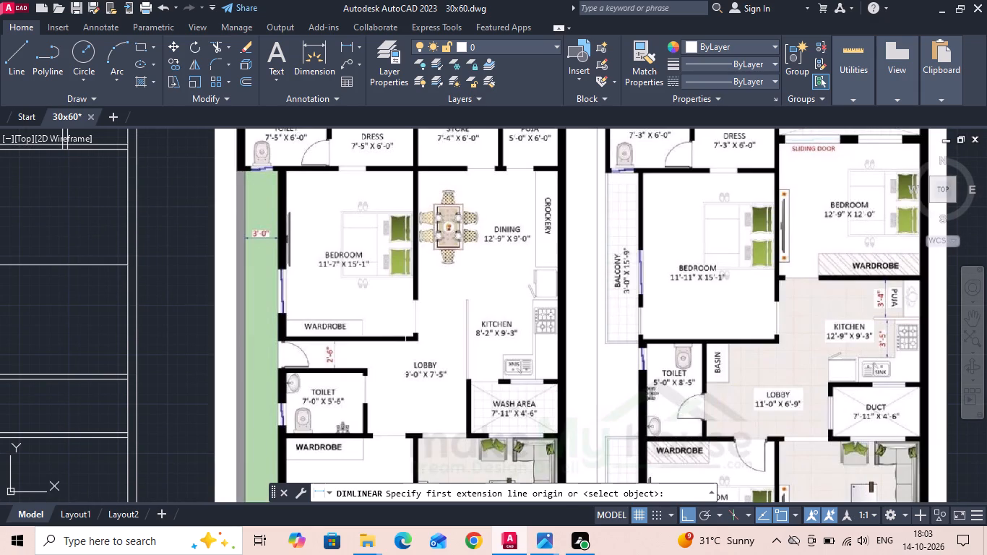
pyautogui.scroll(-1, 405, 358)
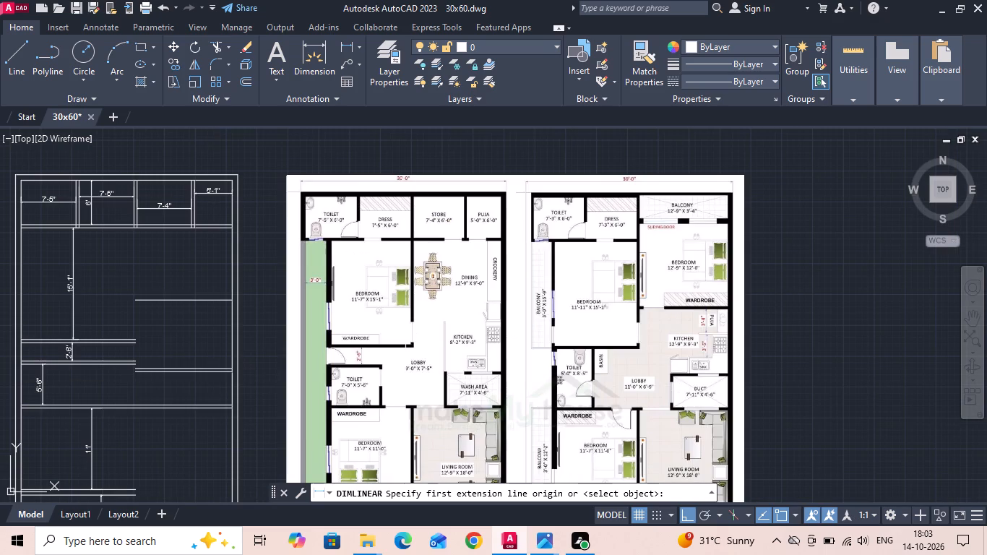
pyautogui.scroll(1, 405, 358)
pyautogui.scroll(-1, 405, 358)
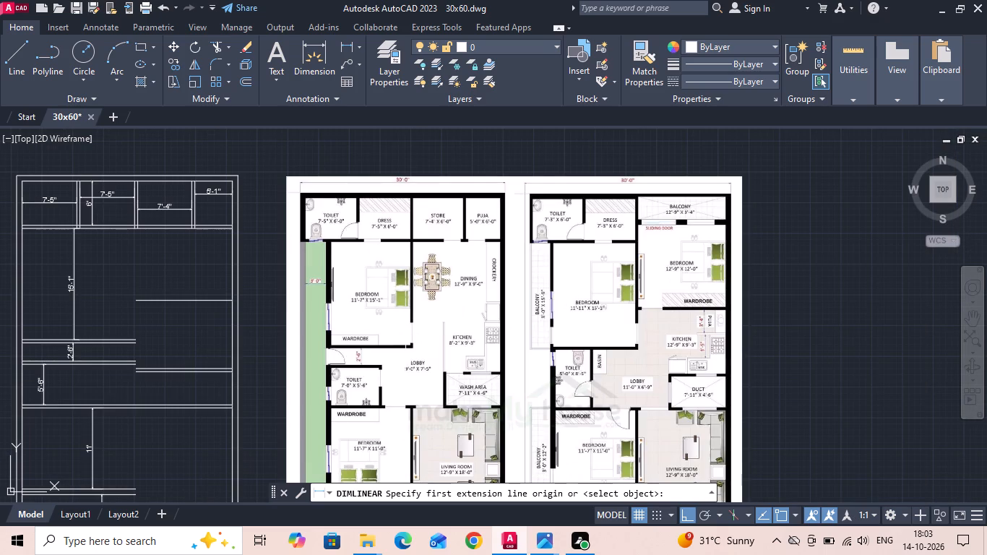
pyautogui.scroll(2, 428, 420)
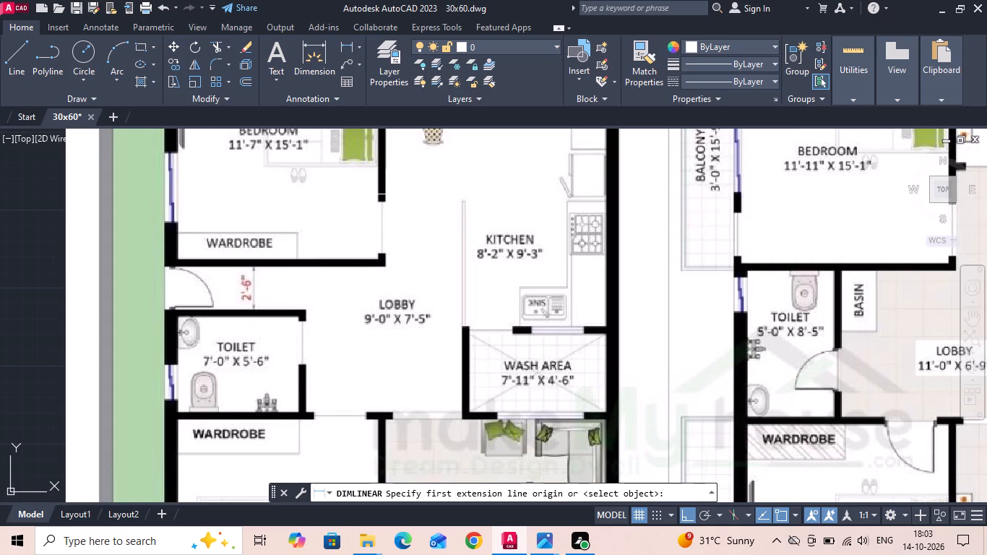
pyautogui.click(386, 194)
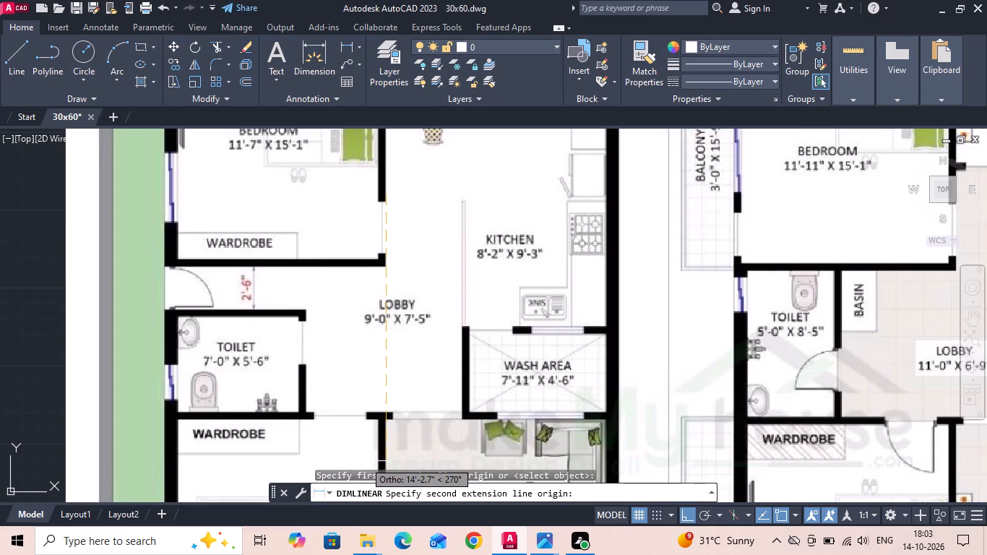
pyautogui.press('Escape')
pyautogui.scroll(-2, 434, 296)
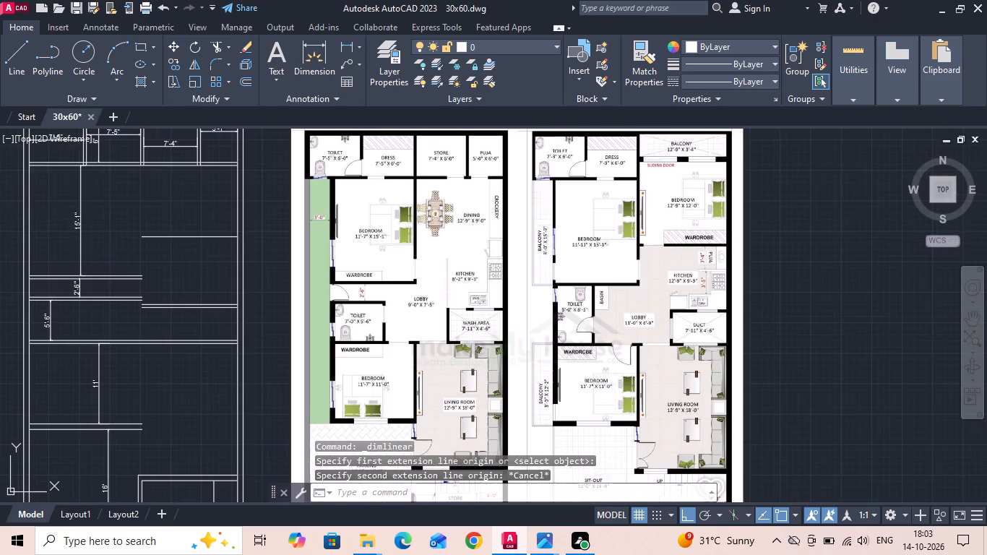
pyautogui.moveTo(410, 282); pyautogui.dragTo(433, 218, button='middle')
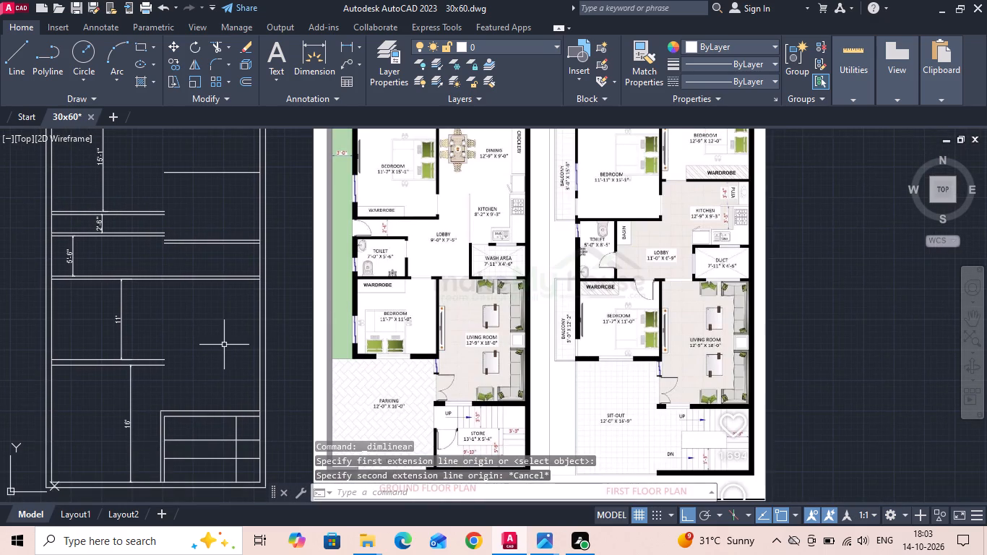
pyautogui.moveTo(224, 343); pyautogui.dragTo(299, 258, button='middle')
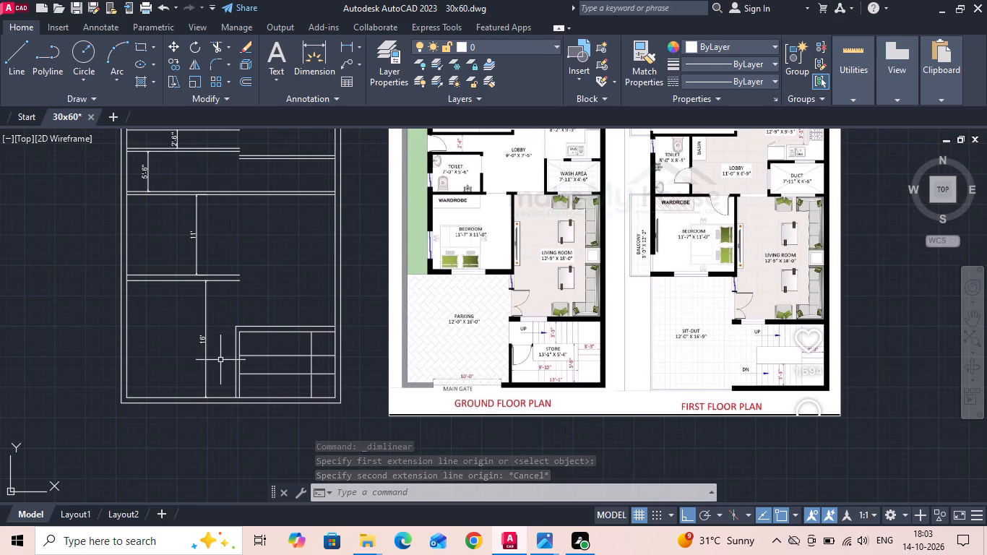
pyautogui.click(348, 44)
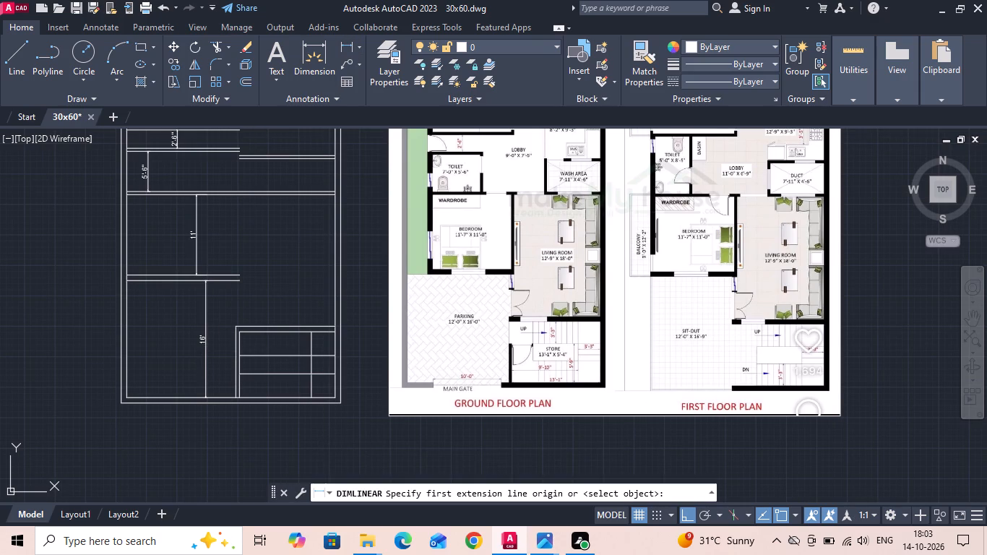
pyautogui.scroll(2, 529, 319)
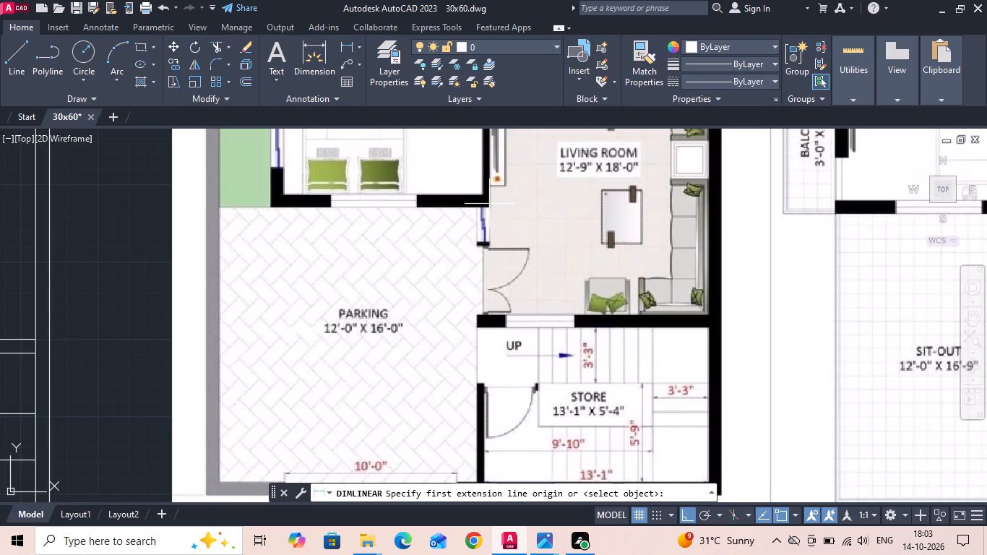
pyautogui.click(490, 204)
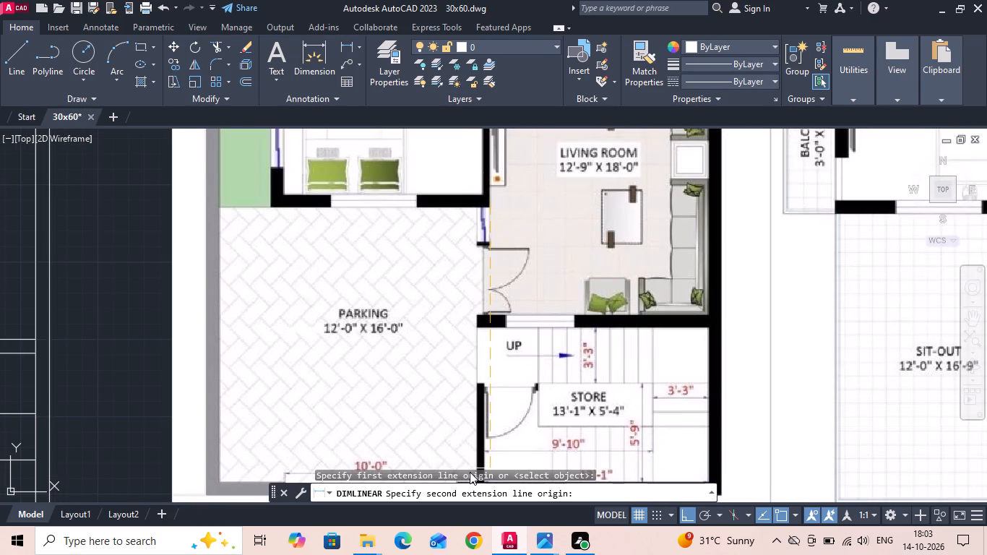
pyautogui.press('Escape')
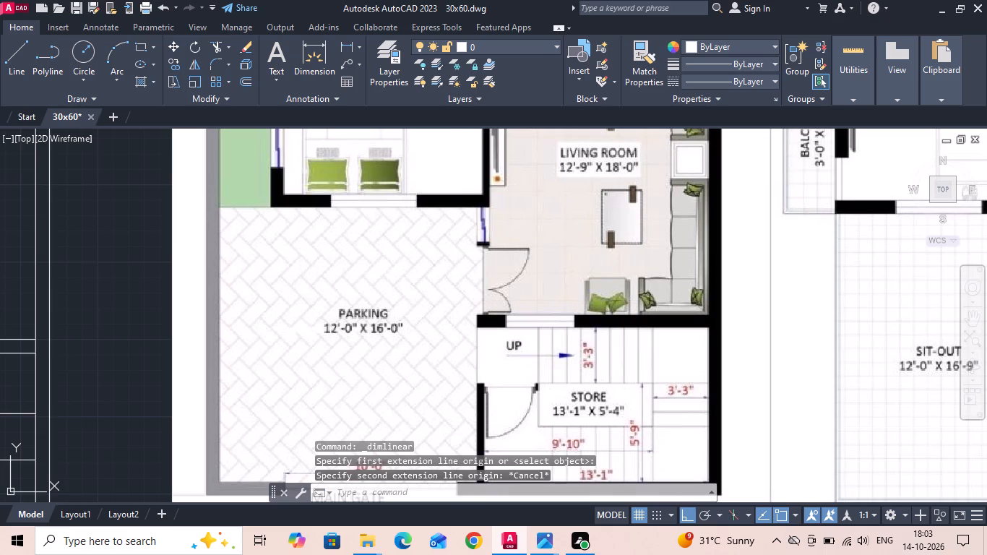
# Copy the whole drafted ground floor plan, including its dimensions, horizontally to the empty space just beyond the first floor reference image.
pyautogui.scroll(-2, 388, 250)
pyautogui.moveTo(372, 299); pyautogui.dragTo(404, 360, button='middle')
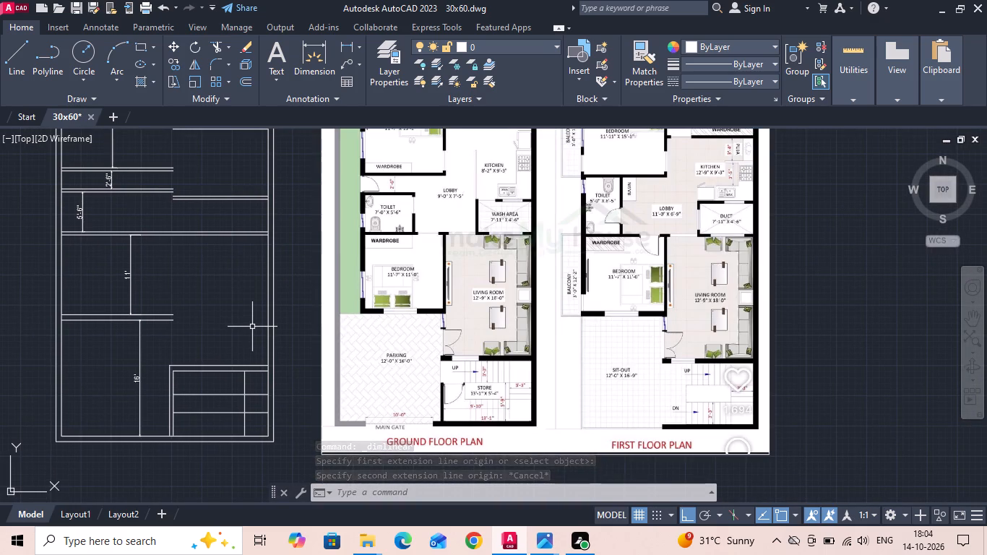
pyautogui.moveTo(221, 197); pyautogui.dragTo(323, 355, button='middle')
pyautogui.scroll(1, 344, 374)
pyautogui.scroll(-1, 355, 366)
pyautogui.scroll(1, 344, 171)
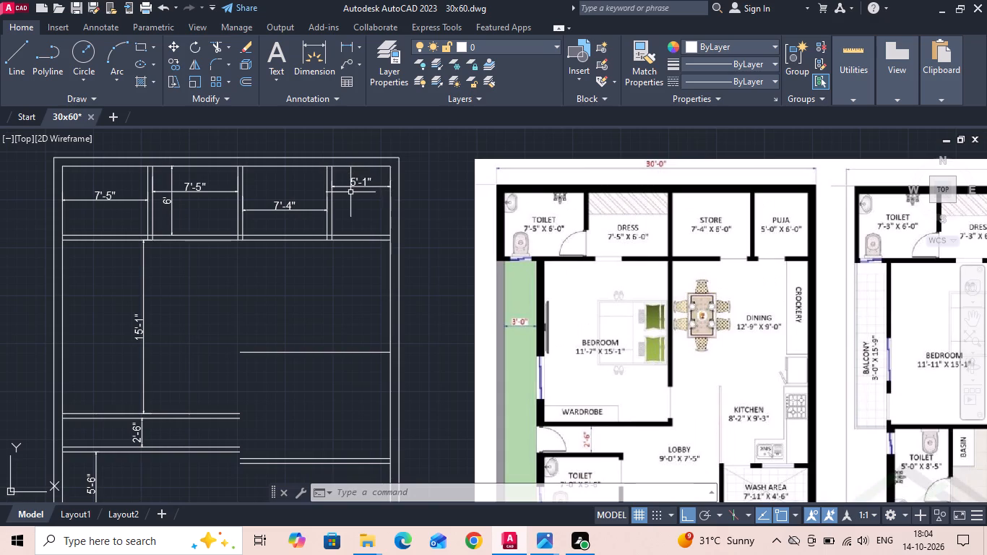
pyautogui.scroll(-2, 189, 194)
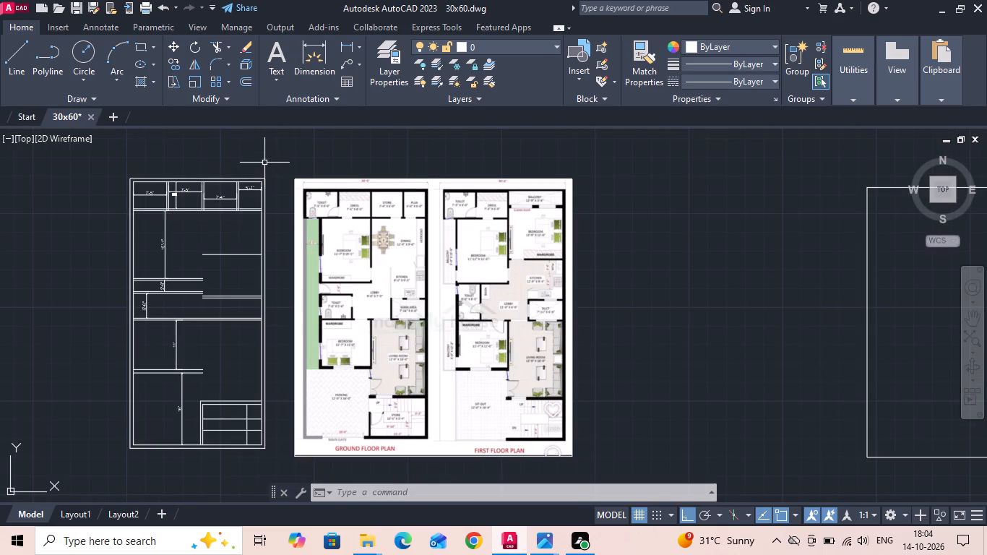
pyautogui.moveTo(274, 166); pyautogui.dragTo(267, 186)
pyautogui.click(105, 468)
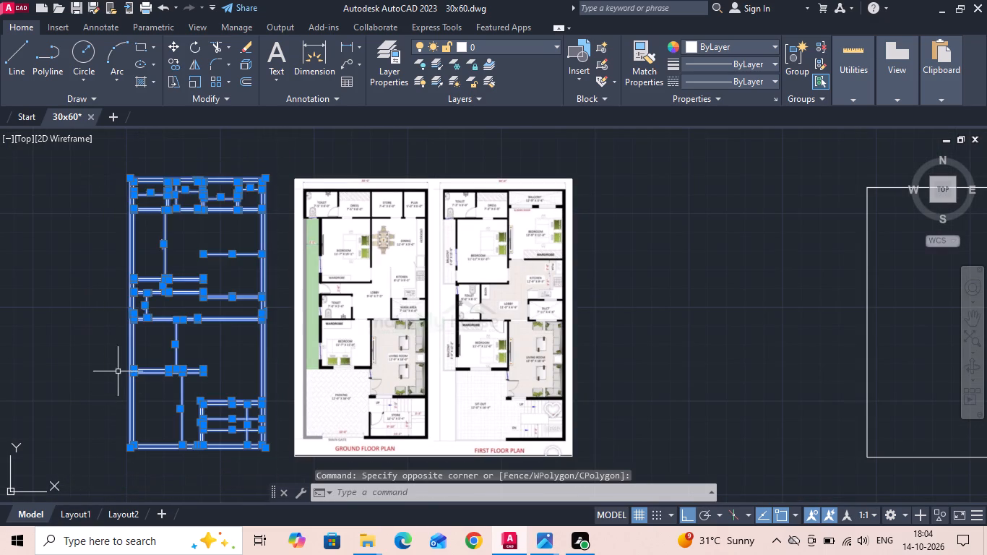
pyautogui.rightClick(118, 366)
pyautogui.click(203, 129)
pyautogui.moveTo(143, 262); pyautogui.dragTo(148, 265)
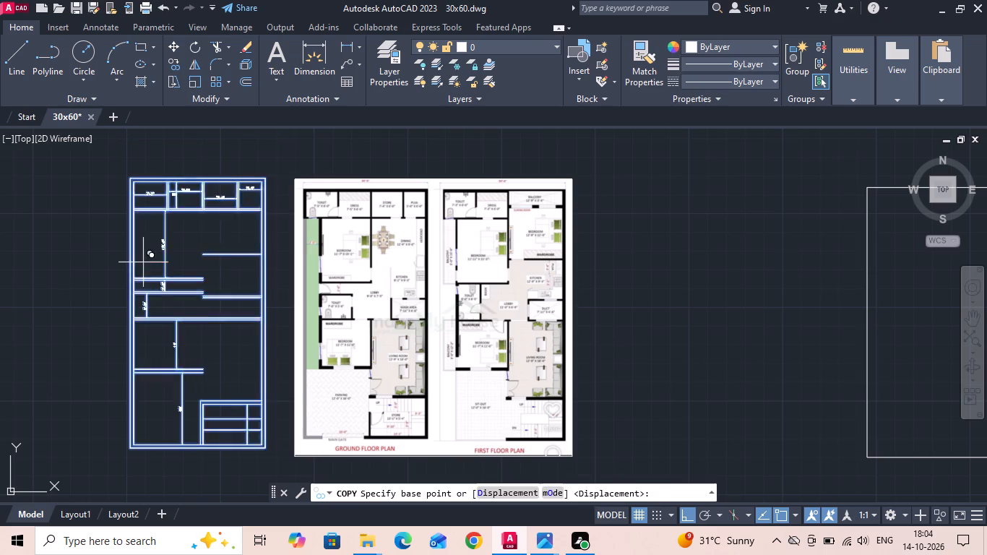
pyautogui.moveTo(148, 265); pyautogui.dragTo(162, 271)
pyautogui.click(608, 272)
pyautogui.press('Escape')
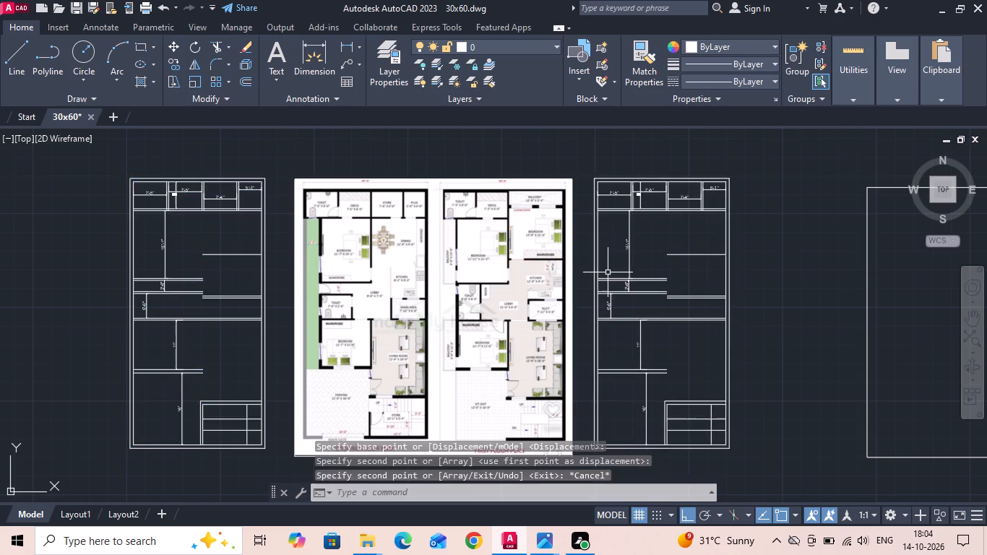
# Delete the spare empty rectangle that stands beyond the copied plan.
pyautogui.moveTo(603, 267); pyautogui.dragTo(372, 215, button='middle')
pyautogui.moveTo(664, 215); pyautogui.dragTo(595, 278)
pyautogui.click(590, 282)
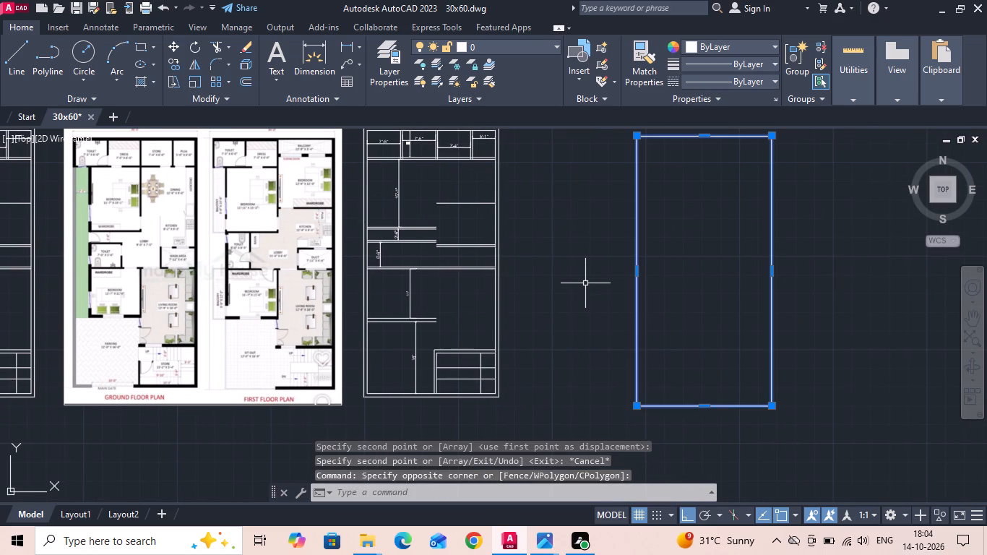
pyautogui.press('Delete')
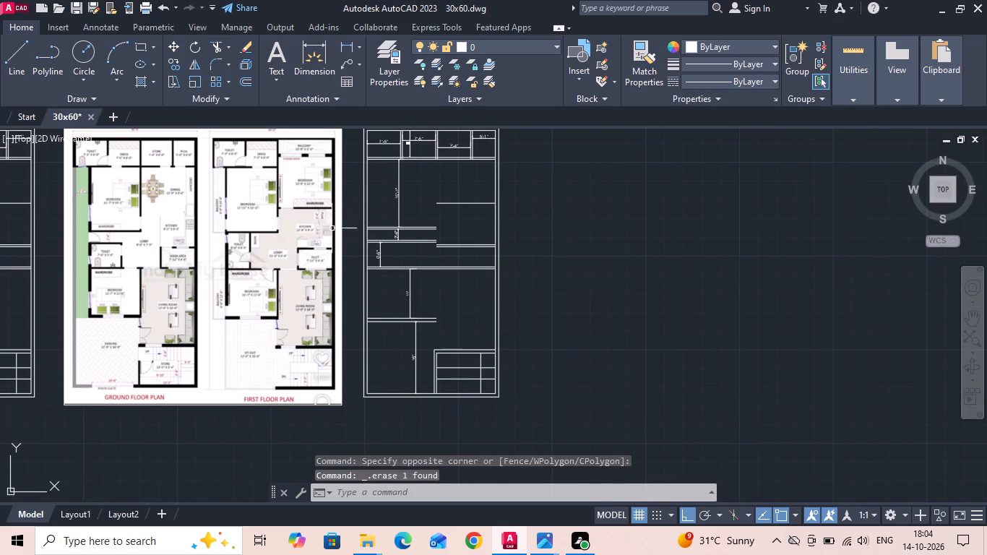
# Move the copied plan's toilet and dress partition 2 inches toward the toilet, making the toilet 7'-3" wide.
pyautogui.scroll(3, 228, 171)
pyautogui.moveTo(228, 183); pyautogui.dragTo(195, 361, button='middle')
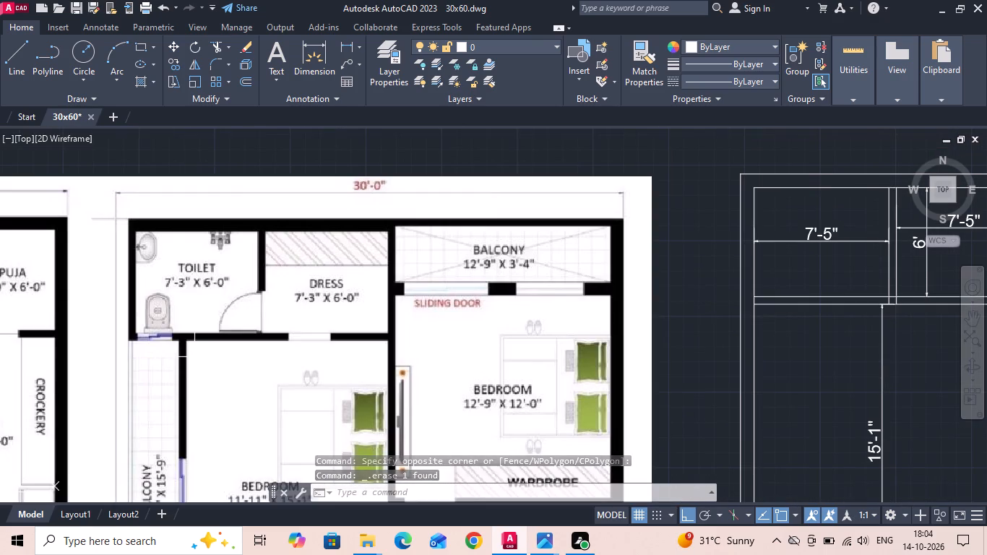
pyautogui.moveTo(777, 357); pyautogui.dragTo(685, 349, button='middle')
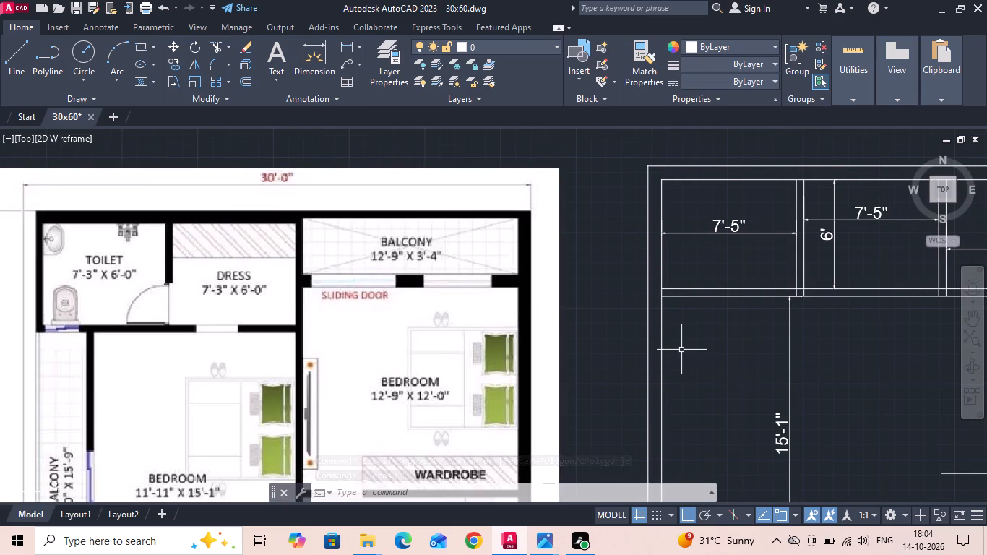
pyautogui.moveTo(729, 327); pyautogui.dragTo(712, 340, button='middle')
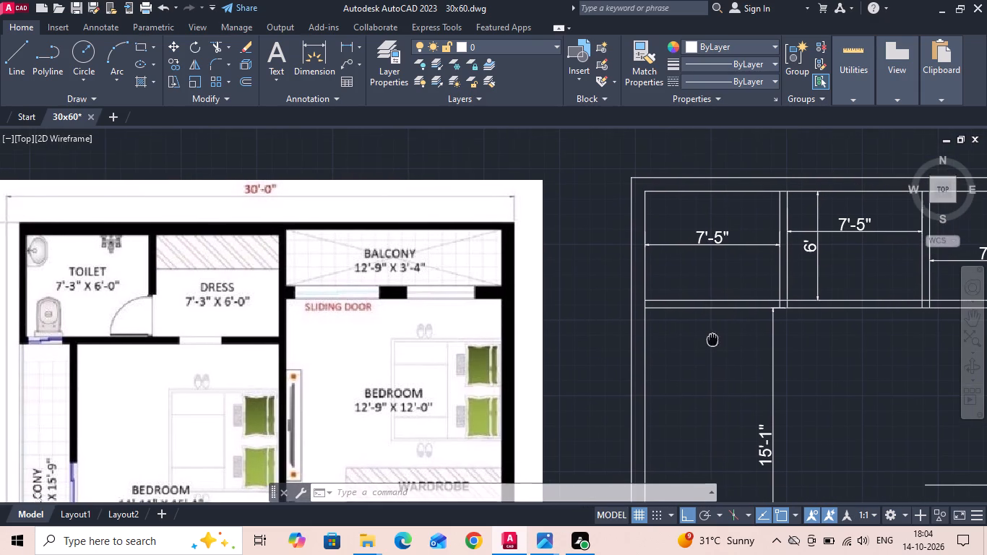
pyautogui.click(797, 275)
pyautogui.click(753, 279)
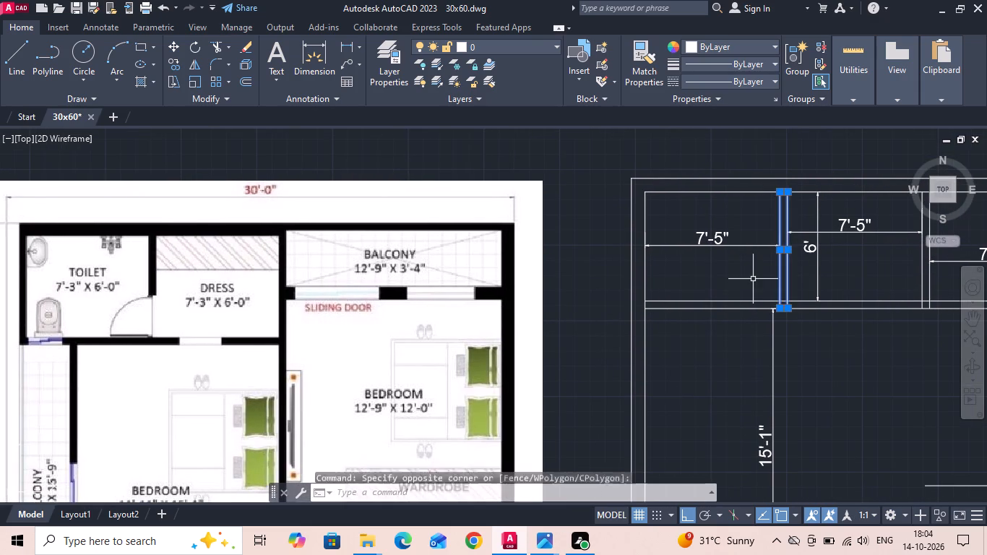
pyautogui.rightClick(752, 279)
pyautogui.click(776, 284)
pyautogui.click(855, 366)
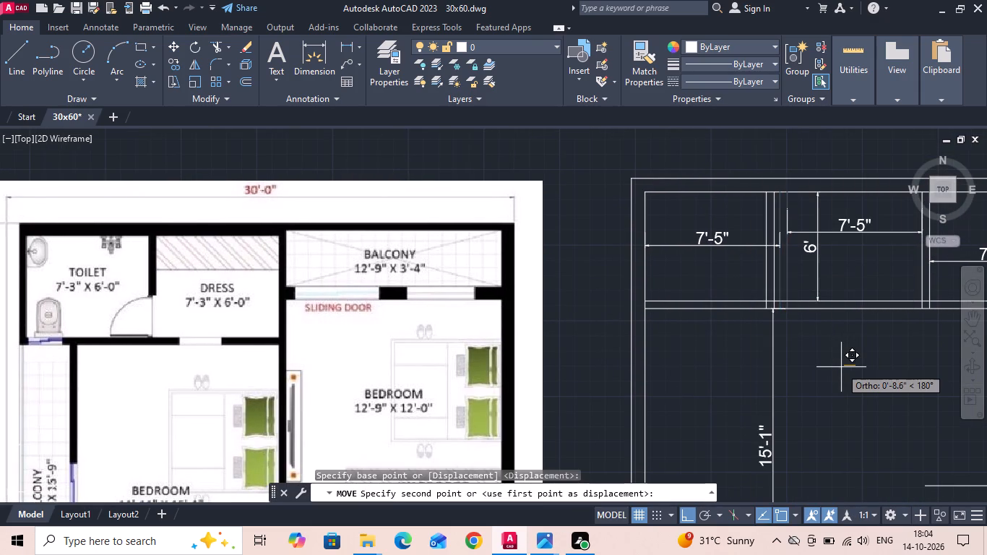
pyautogui.write('2')
pyautogui.press('space')
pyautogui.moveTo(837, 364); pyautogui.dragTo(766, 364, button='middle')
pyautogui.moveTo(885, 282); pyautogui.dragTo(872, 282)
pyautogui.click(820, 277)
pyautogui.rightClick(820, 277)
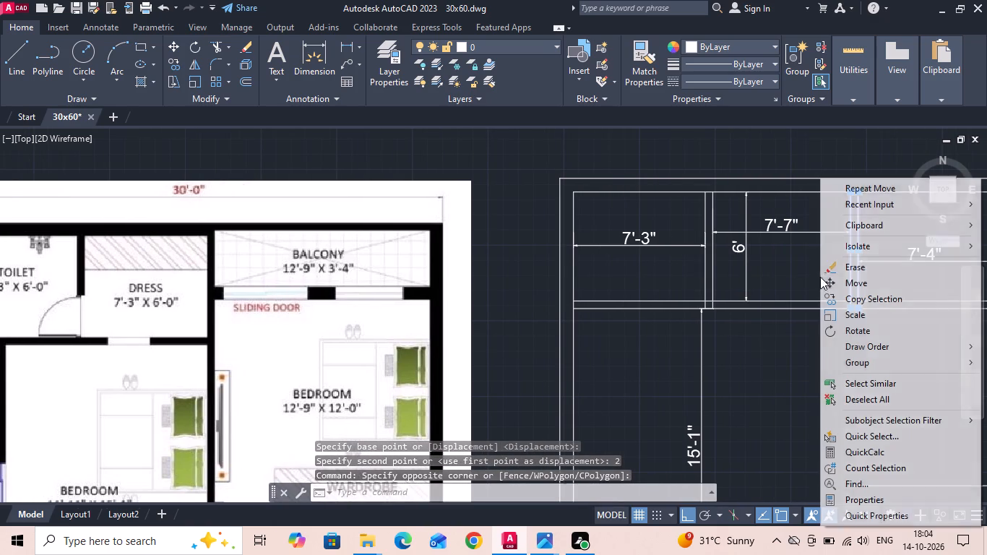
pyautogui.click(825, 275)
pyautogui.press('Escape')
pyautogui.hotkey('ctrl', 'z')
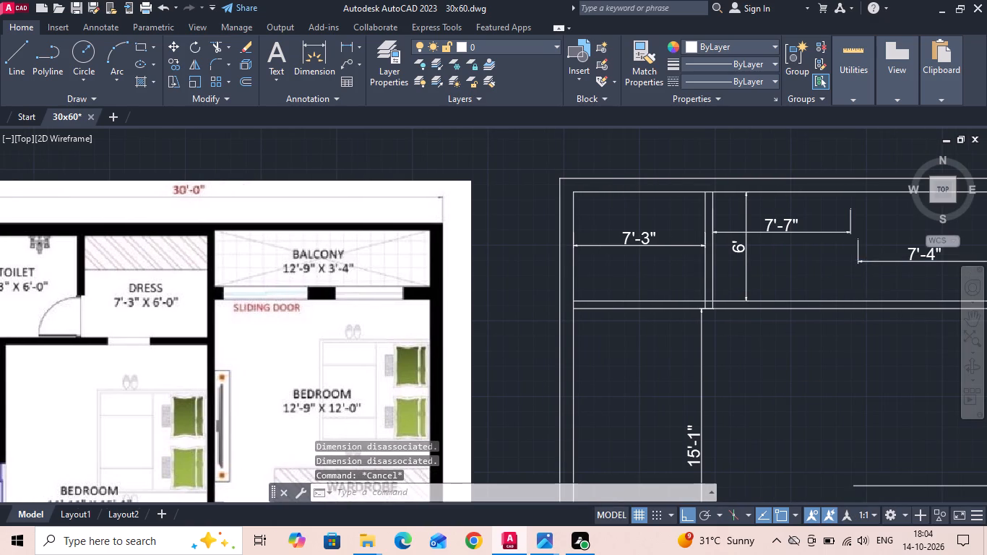
# Move the copied plan's dress and store partition 4 inches toward the dress, making the dress 7'-3" wide.
pyautogui.moveTo(880, 277); pyautogui.dragTo(837, 277)
pyautogui.click(804, 276)
pyautogui.rightClick(804, 276)
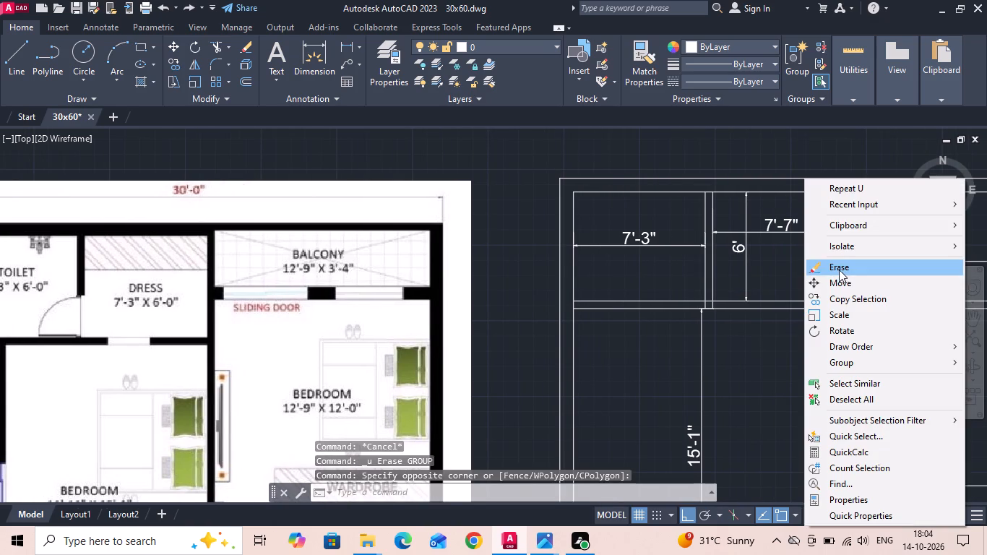
pyautogui.click(840, 278)
pyautogui.moveTo(842, 390); pyautogui.dragTo(829, 390)
pyautogui.write('4')
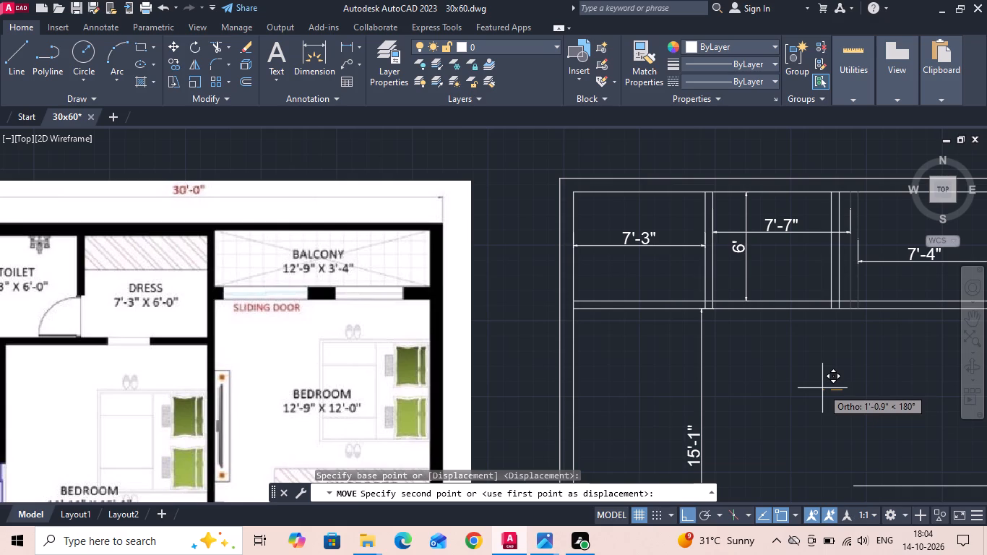
pyautogui.press('space')
# Measure the clear width from the copied plan's dress and store partition to the far outer wall.
pyautogui.scroll(-1, 691, 357)
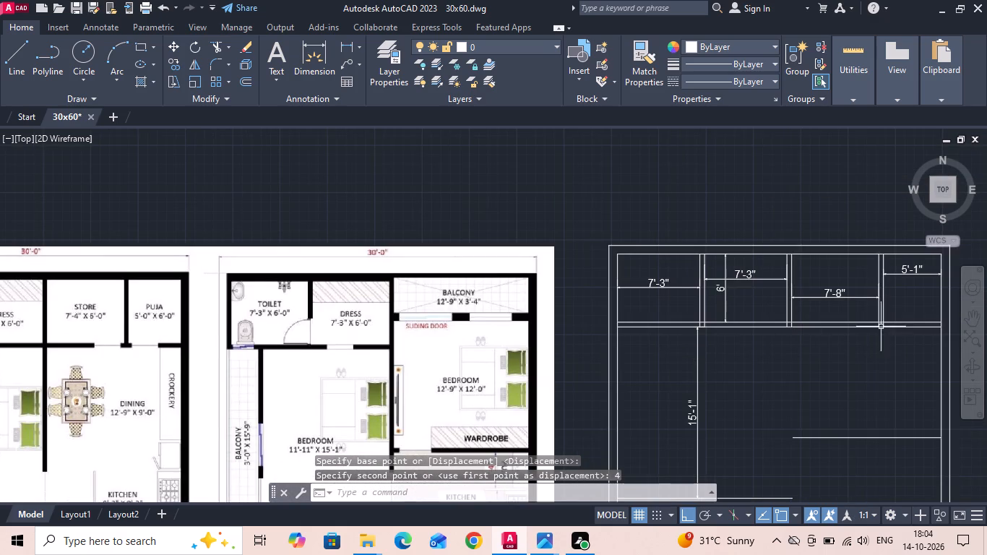
pyautogui.moveTo(881, 327); pyautogui.dragTo(780, 328, button='middle')
pyautogui.click(349, 44)
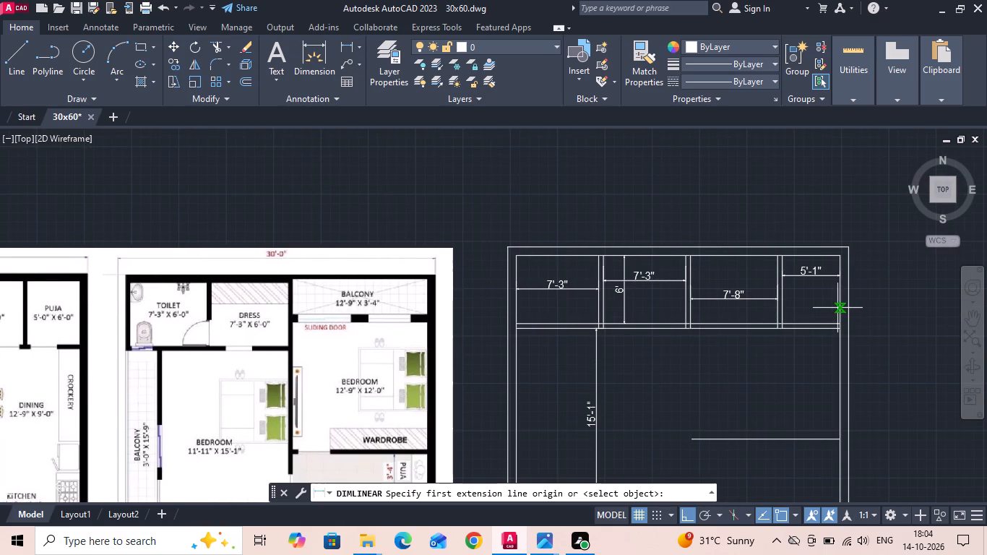
pyautogui.click(837, 308)
pyautogui.click(692, 311)
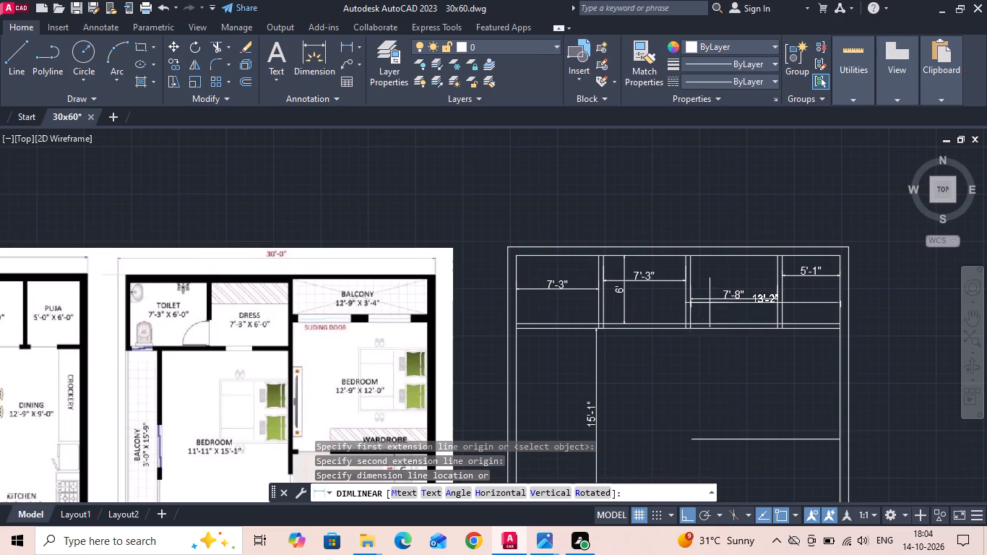
pyautogui.scroll(1, 723, 301)
pyautogui.scroll(-1, 723, 321)
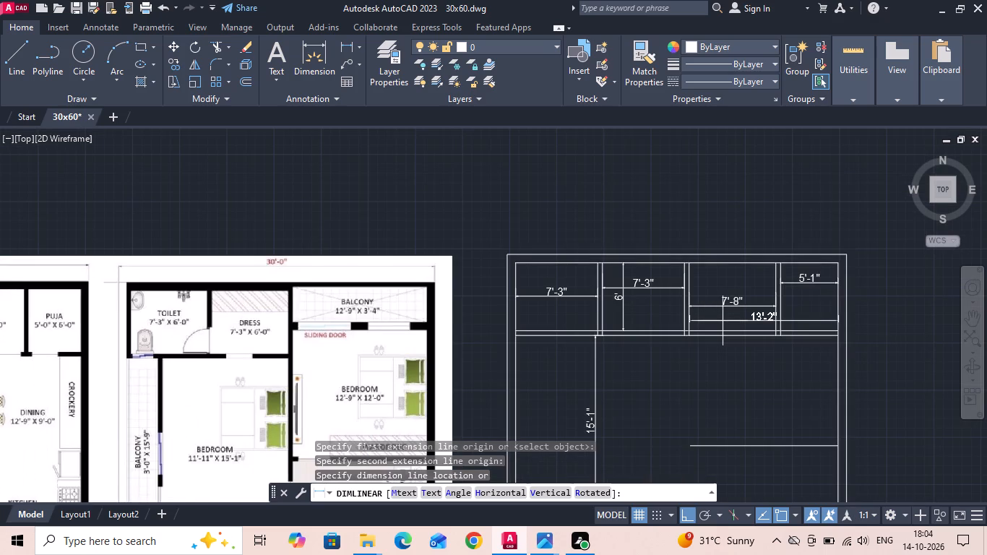
pyautogui.press('Escape')
pyautogui.moveTo(682, 335); pyautogui.dragTo(637, 277, button='middle')
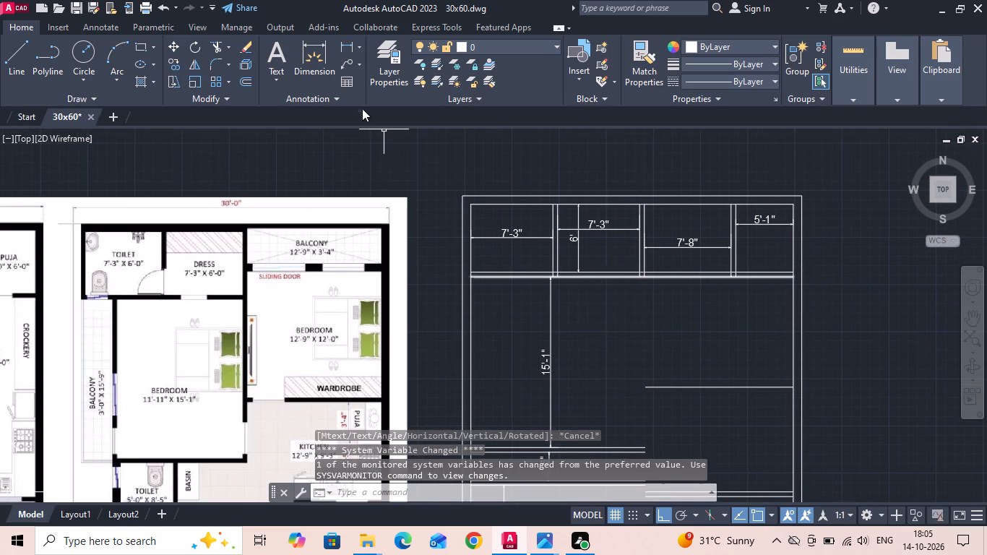
pyautogui.click(345, 46)
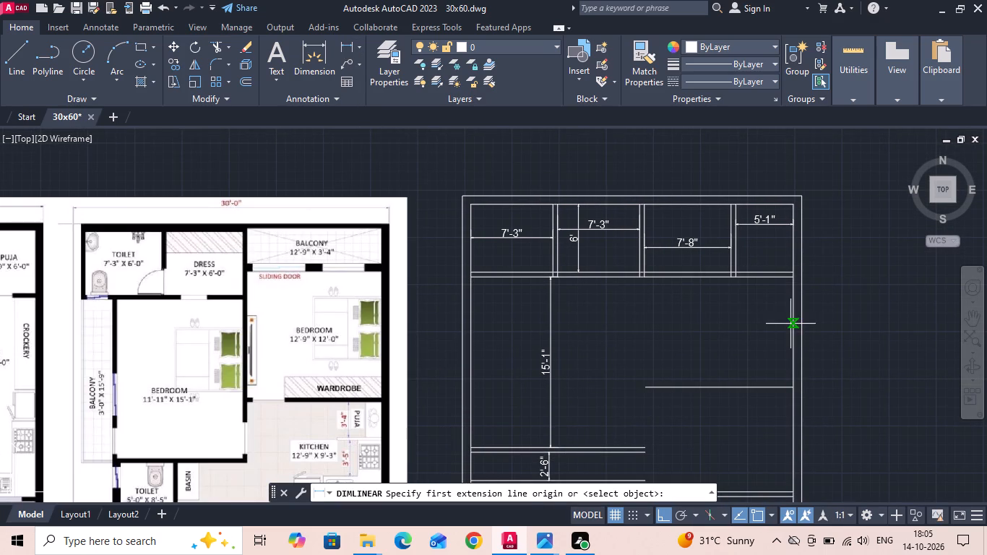
pyautogui.click(791, 324)
pyautogui.click(643, 267)
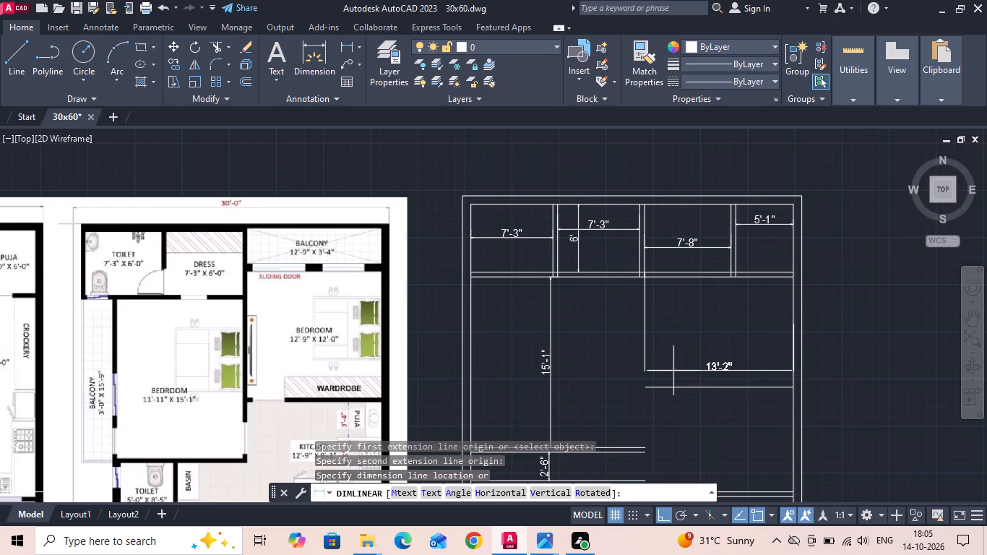
pyautogui.scroll(1, 674, 371)
pyautogui.scroll(-1, 674, 371)
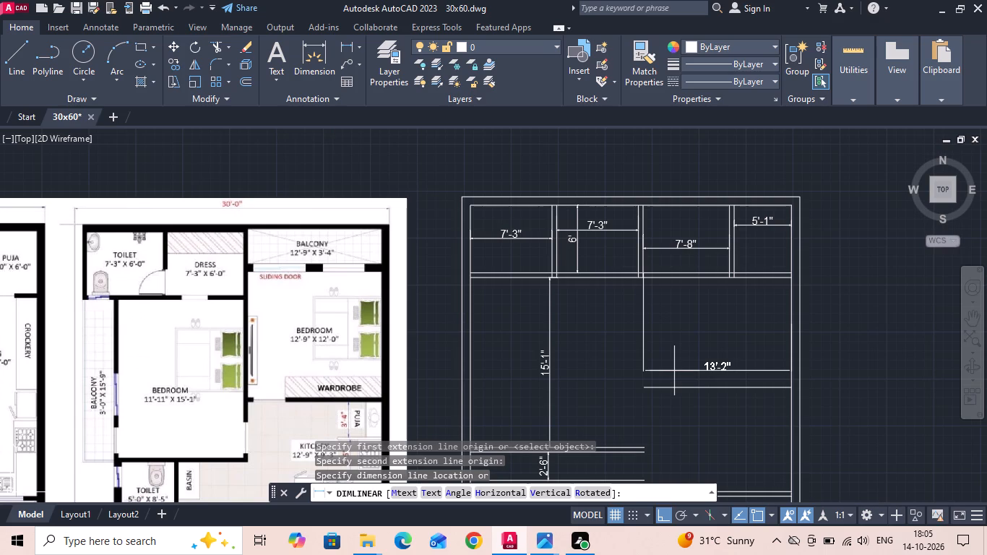
pyautogui.press('Escape')
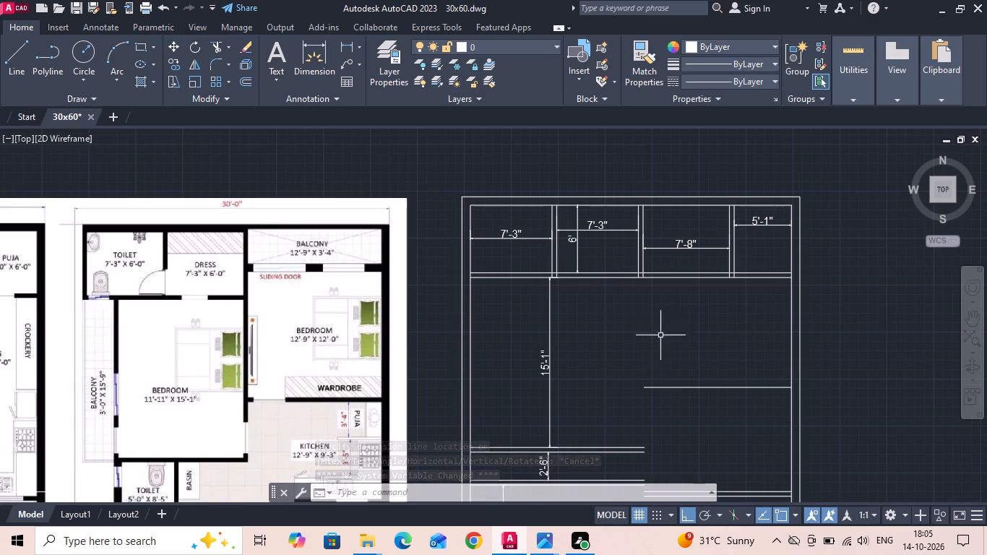
# Extend the ground floor dress and store partition lines down the plan to the bedroom and parking wall and the staircase wall.
pyautogui.scroll(-2, 624, 375)
pyautogui.scroll(2, 295, 377)
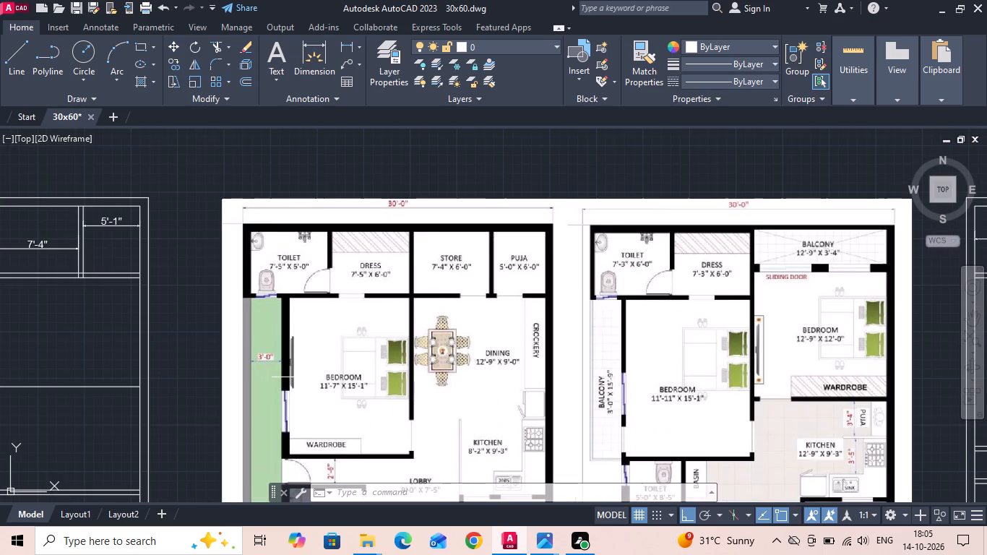
pyautogui.scroll(-1, 507, 261)
pyautogui.moveTo(163, 293); pyautogui.dragTo(198, 293, button='middle')
pyautogui.write('ex')
pyautogui.press('space')
pyautogui.click(207, 257)
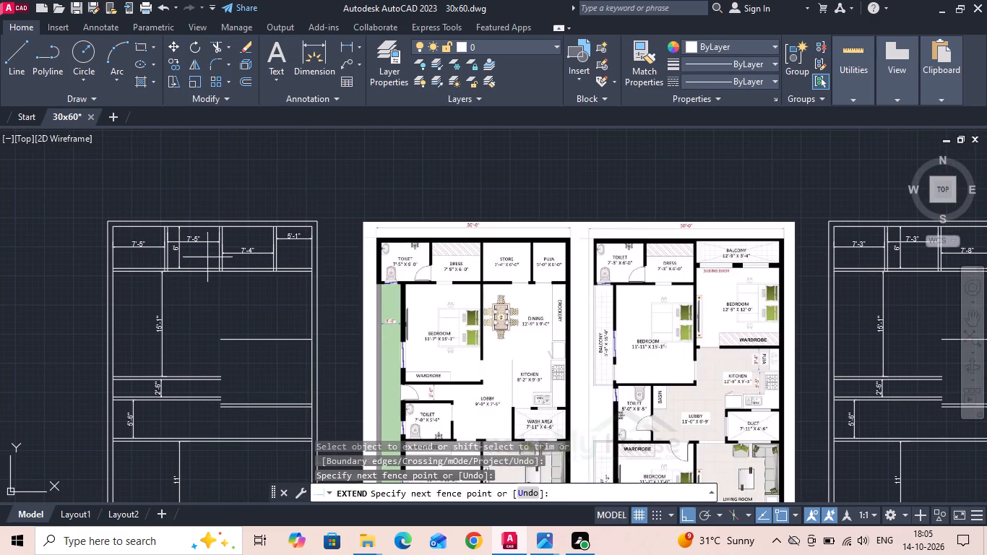
pyautogui.click(235, 264)
pyautogui.click(223, 333)
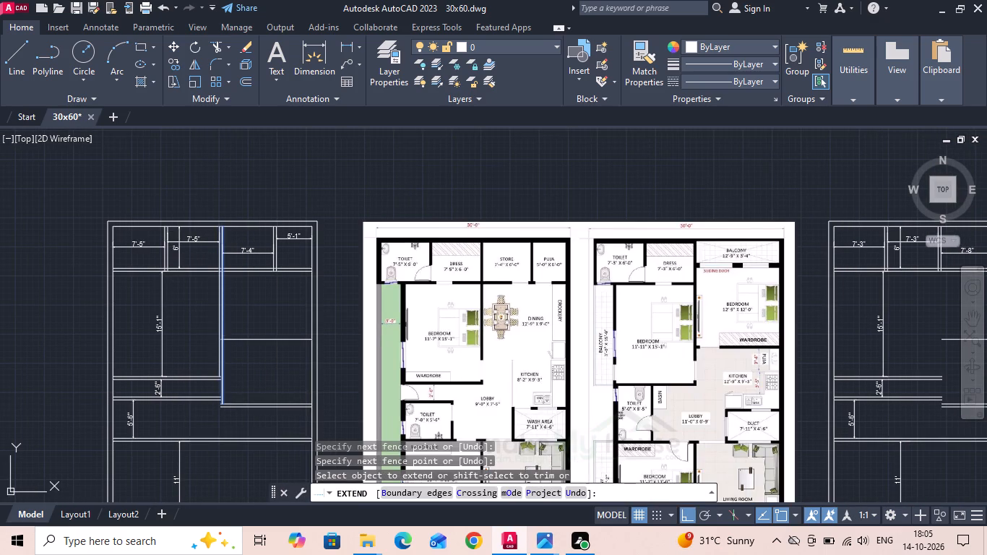
pyautogui.click(220, 350)
pyautogui.click(217, 364)
pyautogui.click(233, 377)
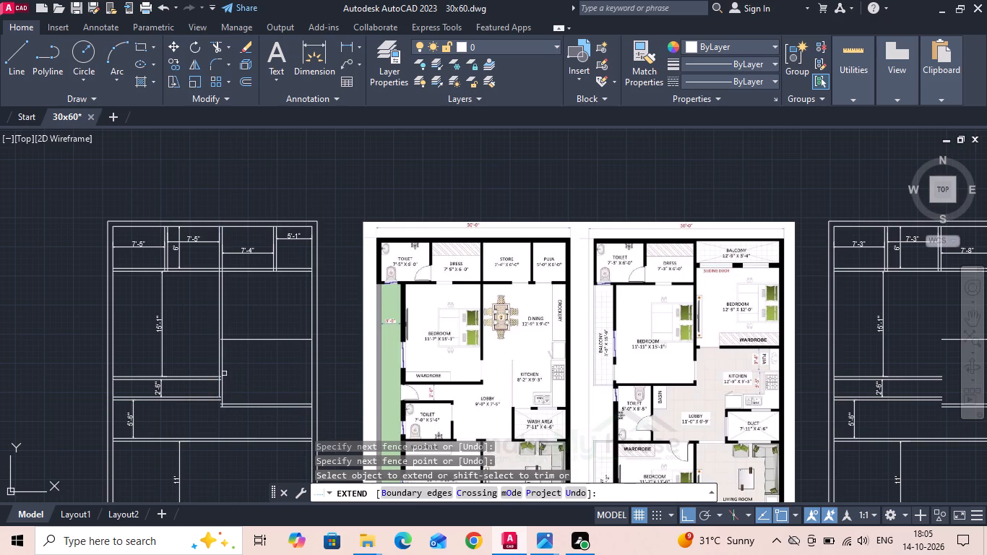
pyautogui.moveTo(207, 357); pyautogui.dragTo(233, 387)
pyautogui.moveTo(237, 377); pyautogui.dragTo(303, 206, button='middle')
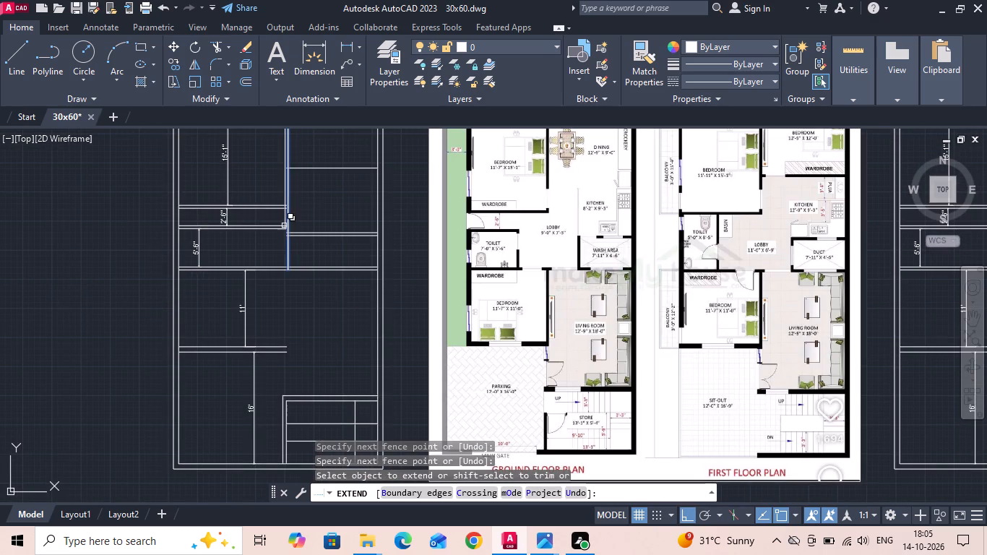
pyautogui.click(285, 221)
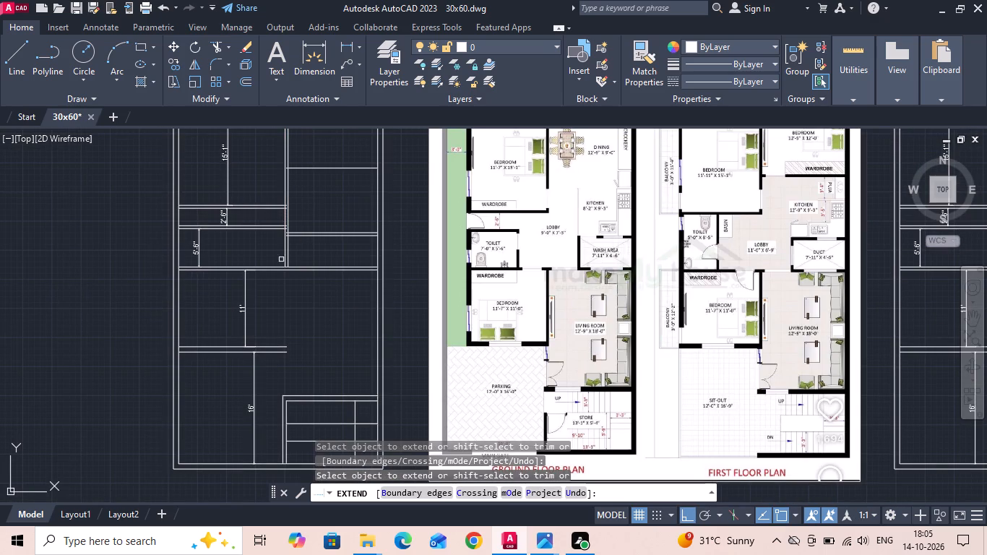
pyautogui.moveTo(272, 256); pyautogui.dragTo(306, 261)
pyautogui.moveTo(266, 261); pyautogui.dragTo(306, 267)
pyautogui.scroll(2, 287, 369)
# Extend the ground floor bedroom and parking wall lines to the far line of the living room partition.
pyautogui.click(277, 324)
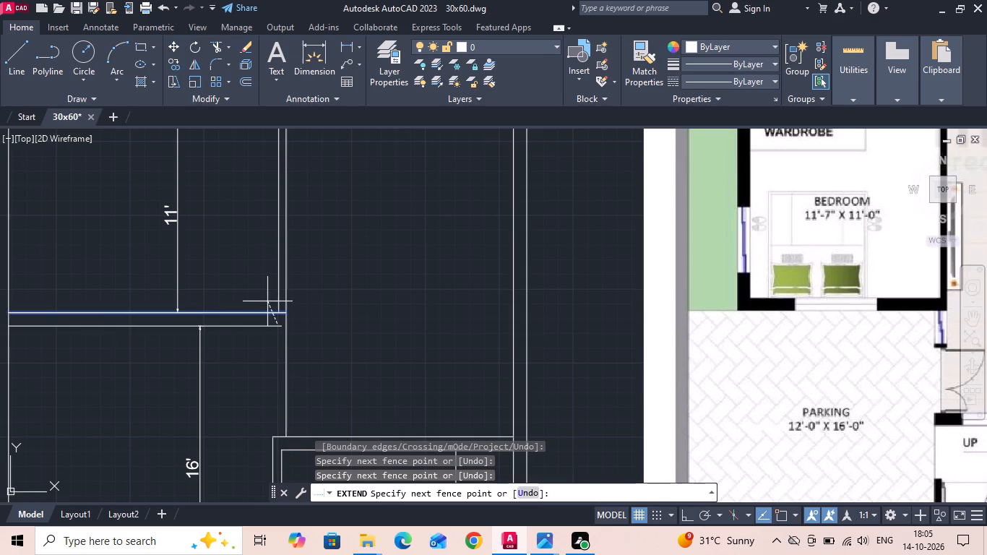
pyautogui.click(267, 301)
pyautogui.moveTo(267, 323); pyautogui.dragTo(265, 341)
pyautogui.click(265, 342)
pyautogui.press('Escape')
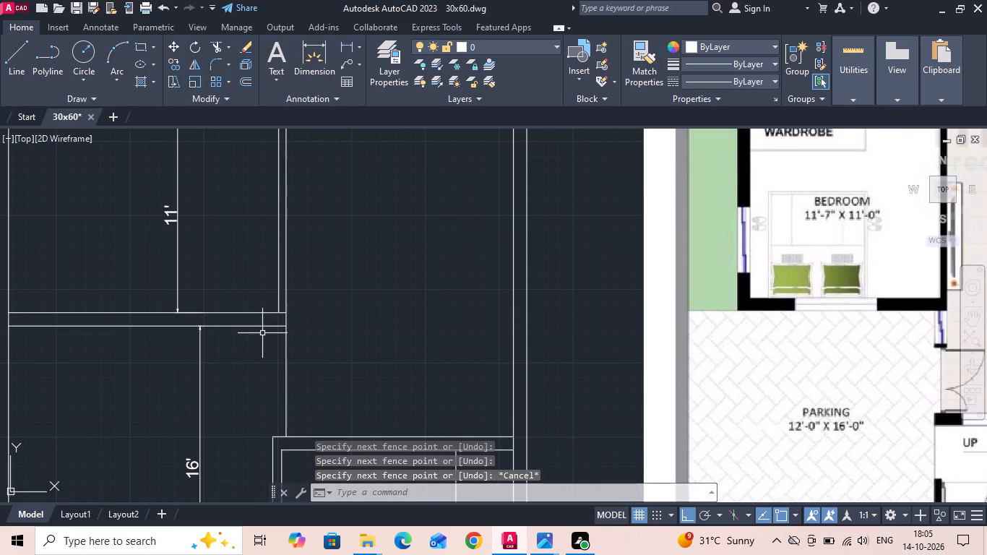
pyautogui.scroll(-1, 260, 335)
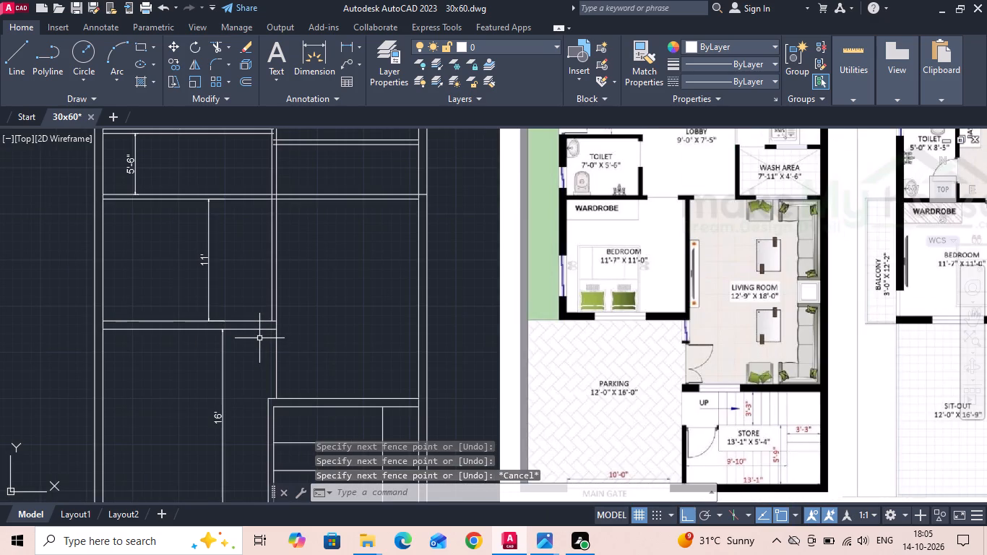
# Extend the parking-side line of the staircase side wall up to the bedroom and parking wall.
pyautogui.press('e')
pyautogui.press('x')
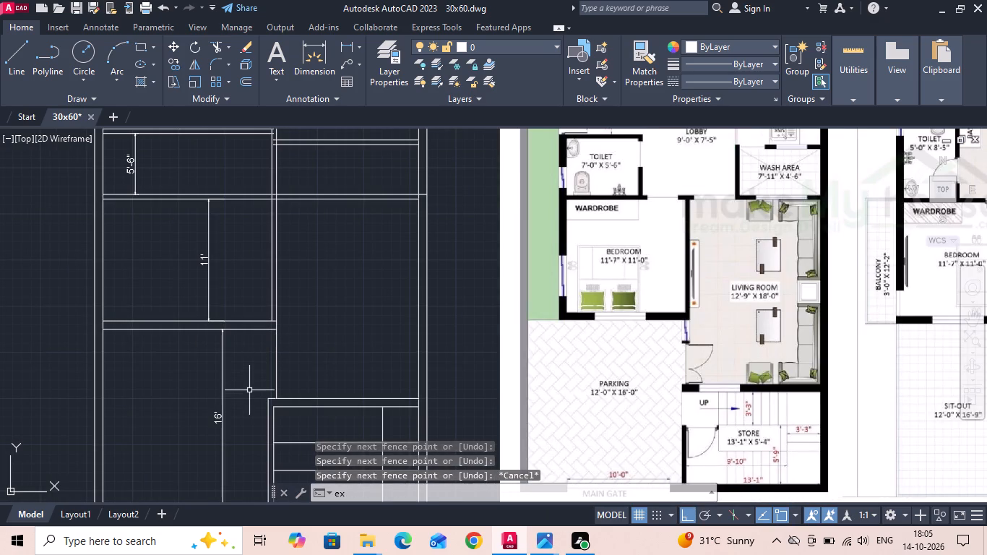
pyautogui.press('space')
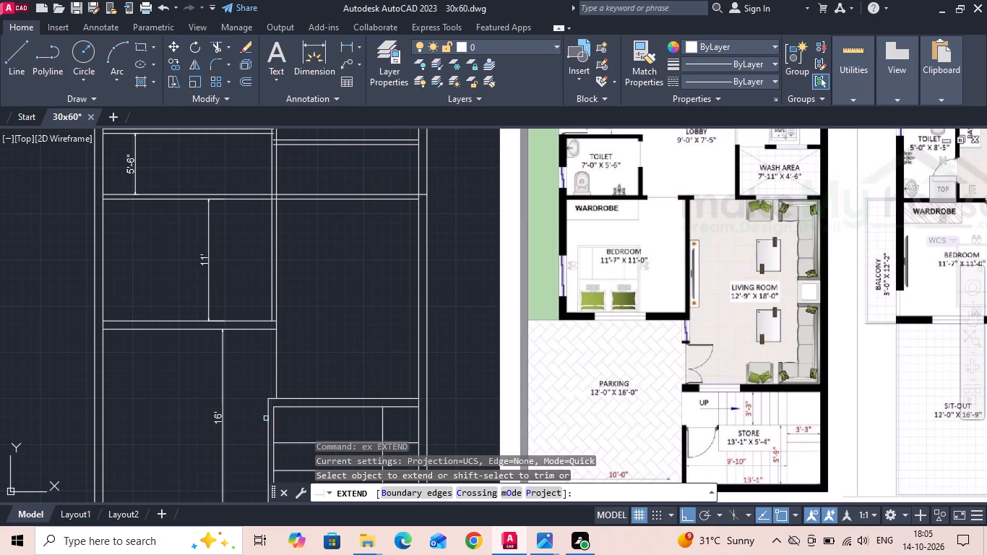
pyautogui.click(268, 414)
pyautogui.press('Escape')
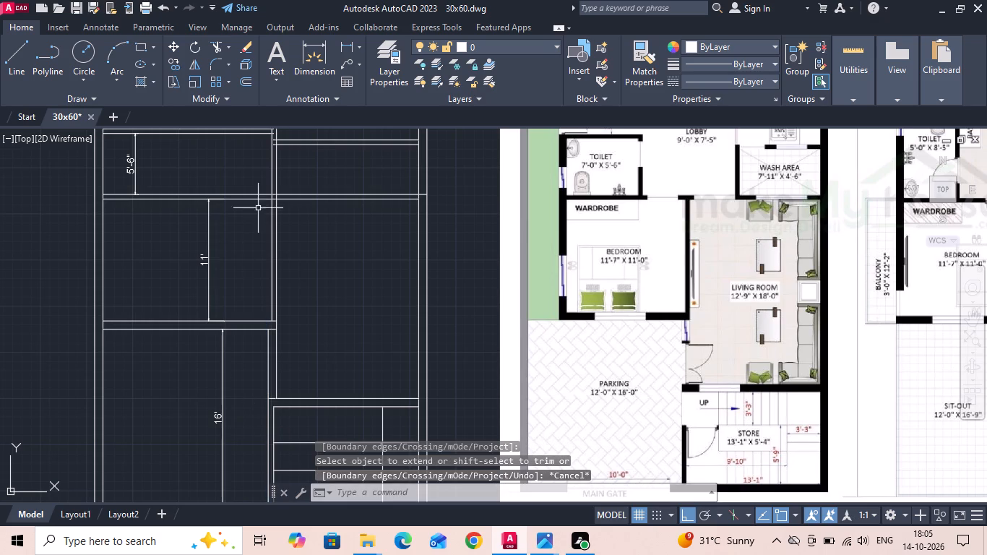
# Measure the thickness of the wall between the parking and the living room.
pyautogui.click(345, 48)
pyautogui.scroll(1, 270, 331)
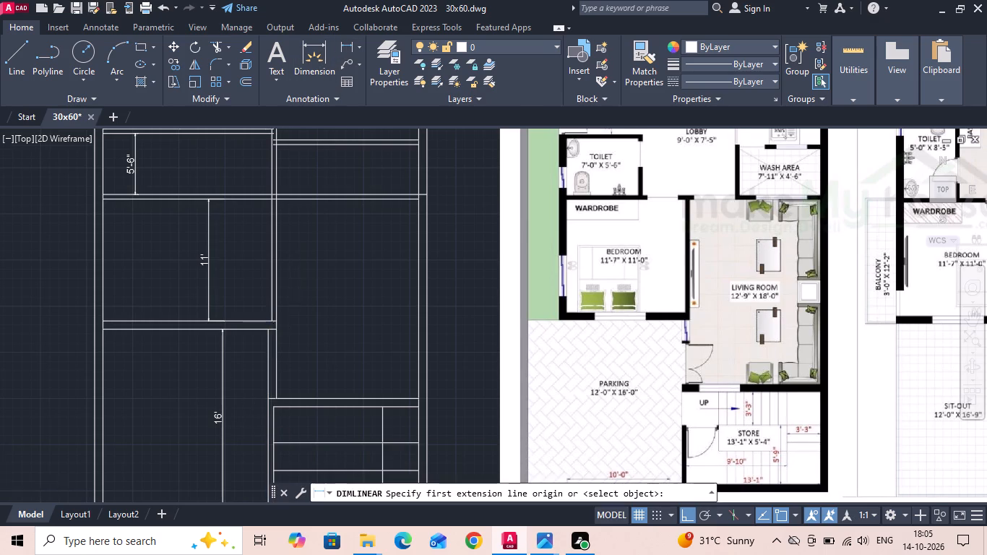
pyautogui.scroll(2, 268, 339)
pyautogui.click(259, 366)
pyautogui.click(290, 366)
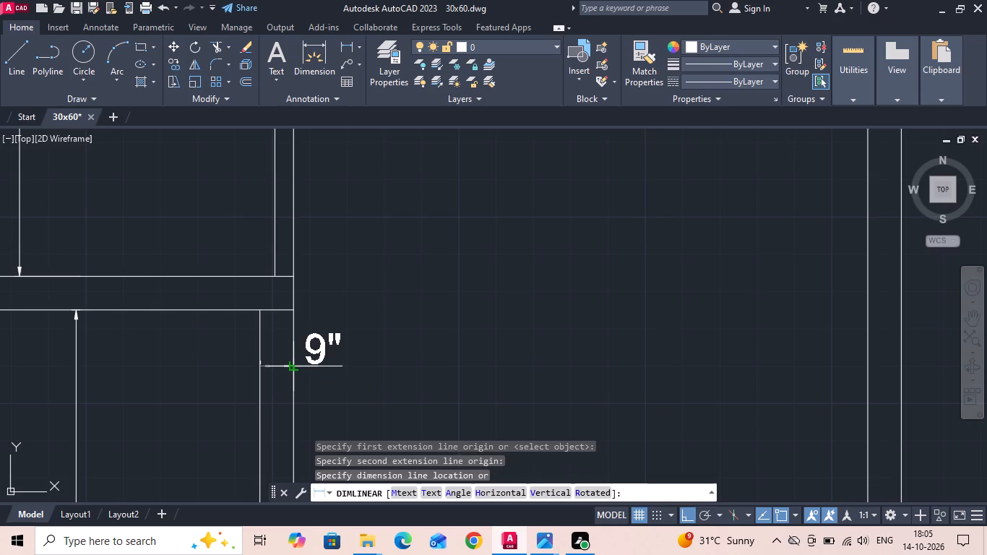
pyautogui.press('Escape')
# Extend the staircase top wall's lower line and the upper stair flight's lower edge to the parking-side wall line.
pyautogui.scroll(-4, 290, 366)
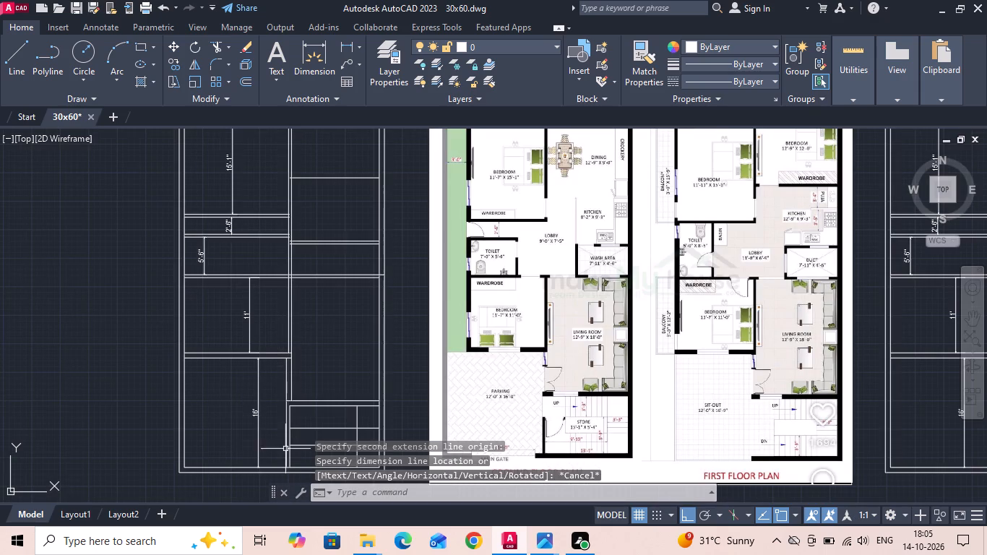
pyautogui.moveTo(296, 449); pyautogui.dragTo(296, 419, button='middle')
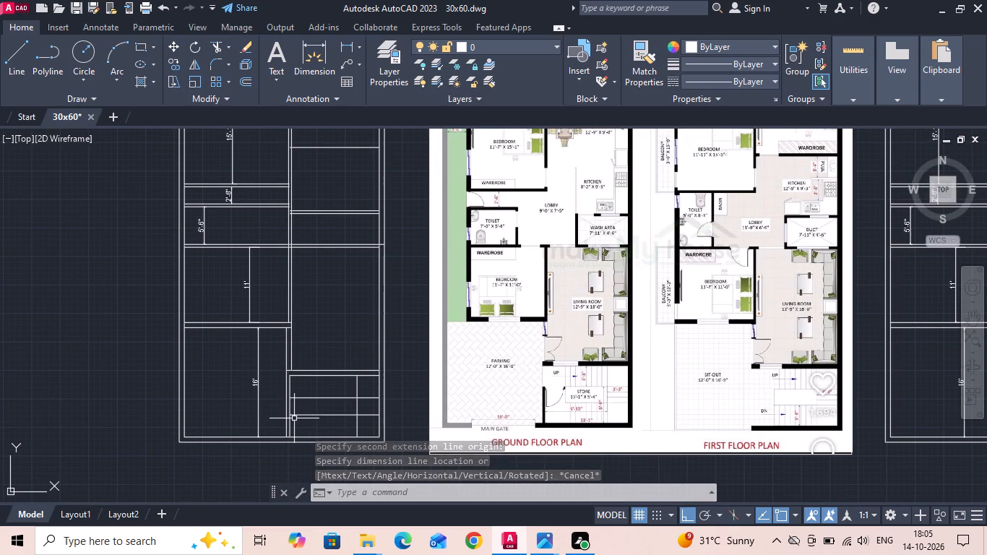
pyautogui.moveTo(288, 324); pyautogui.dragTo(298, 353, button='middle')
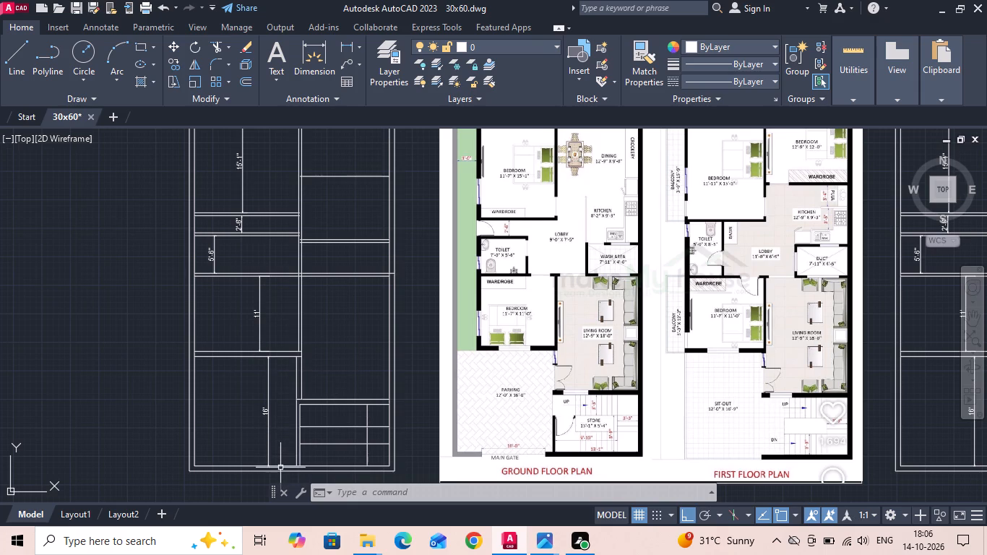
pyautogui.scroll(2, 280, 468)
pyautogui.moveTo(269, 417); pyautogui.dragTo(245, 406, button='middle')
pyautogui.scroll(-1, 245, 406)
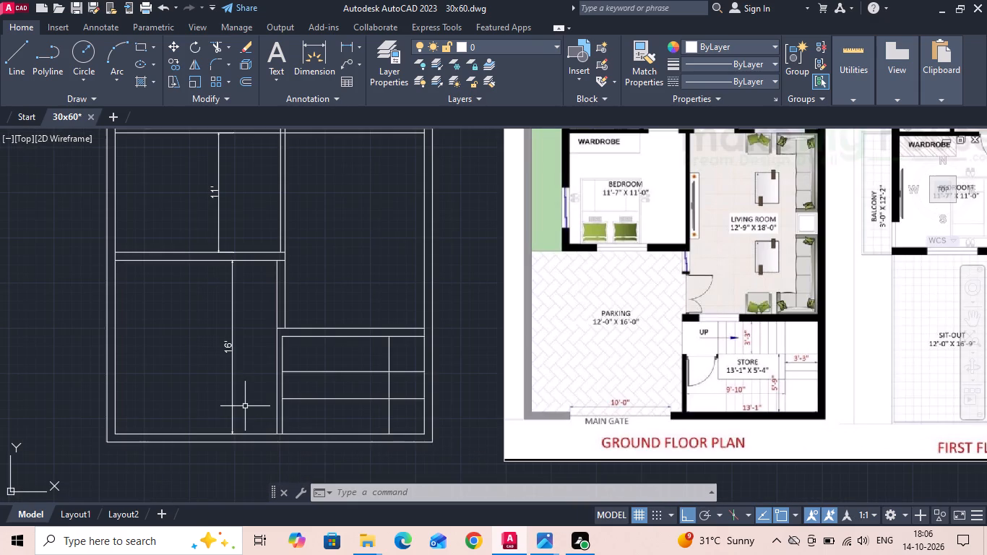
pyautogui.press('e')
pyautogui.press('x')
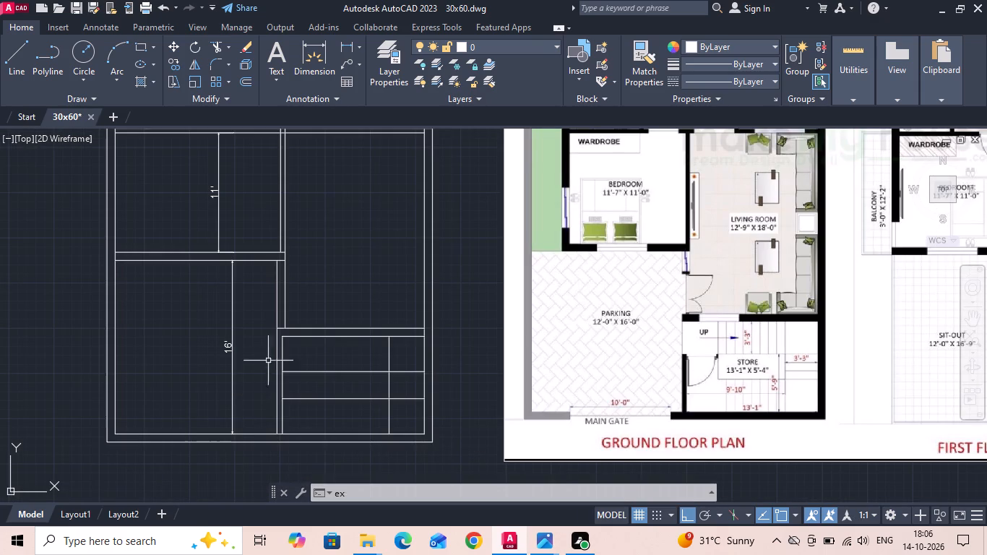
pyautogui.press('space')
pyautogui.click(293, 337)
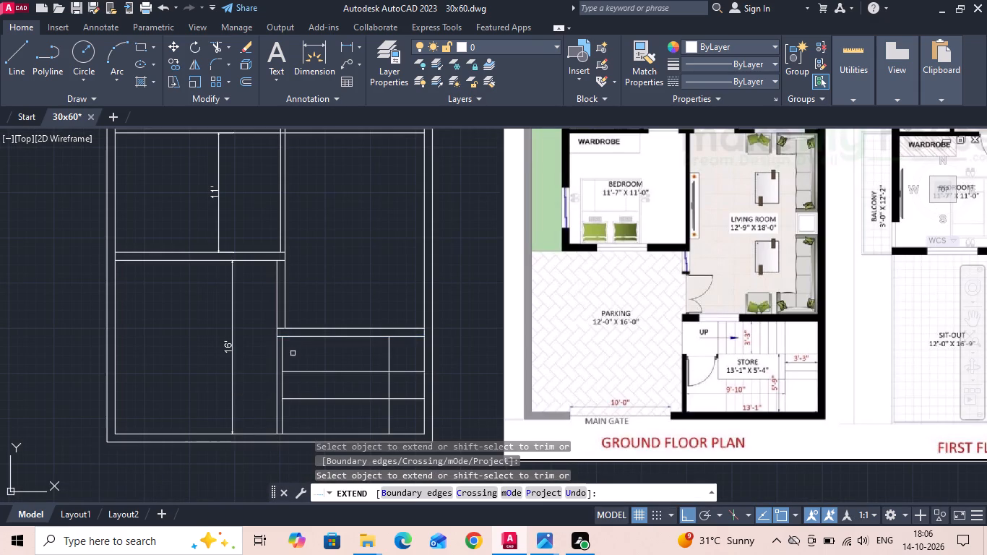
pyautogui.click(293, 371)
pyautogui.press('Escape')
# Trim the staircase side wall lines beside the upper flight to open the stair entry from the parking.
pyautogui.press('t')
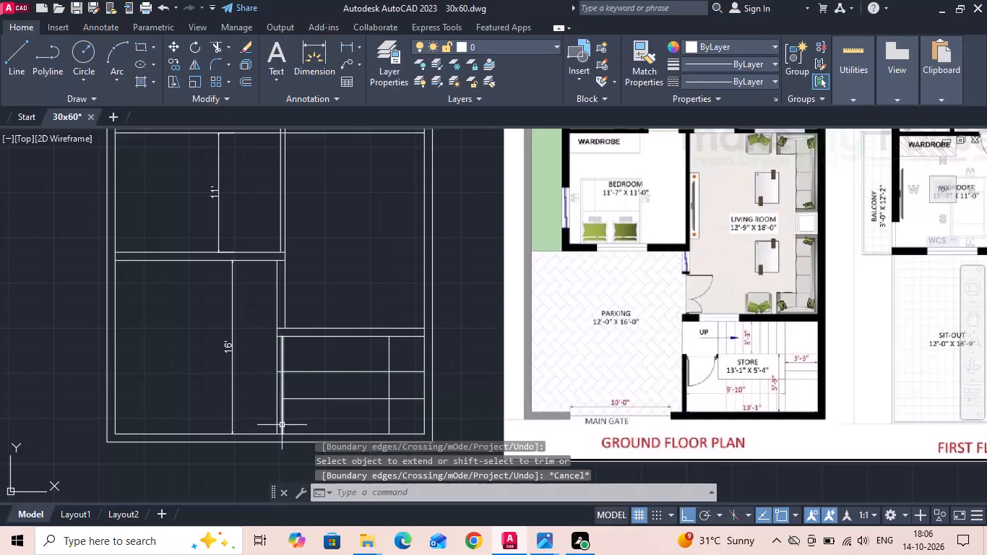
pyautogui.press('r')
pyautogui.press('space')
pyautogui.press('space')
pyautogui.click(264, 356)
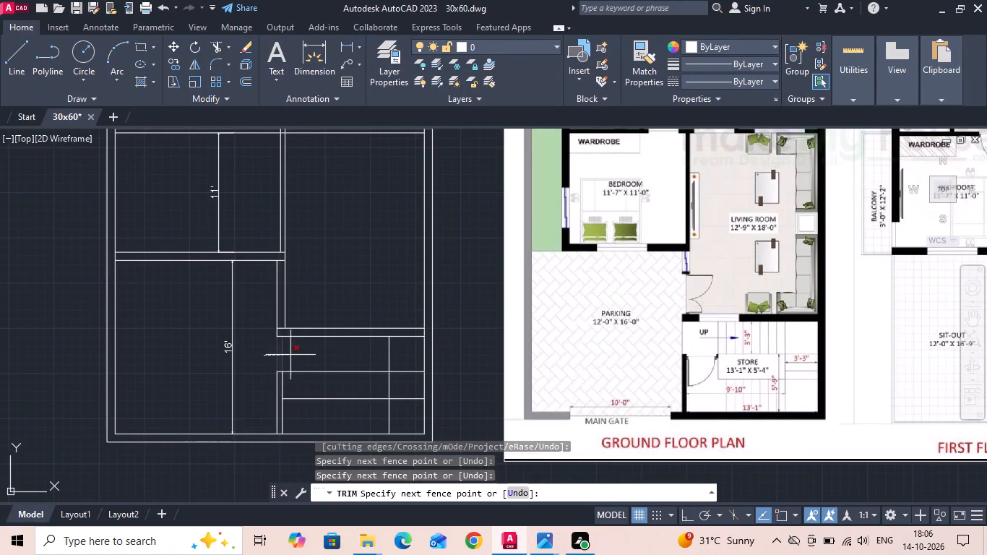
pyautogui.click(290, 355)
pyautogui.press('Escape')
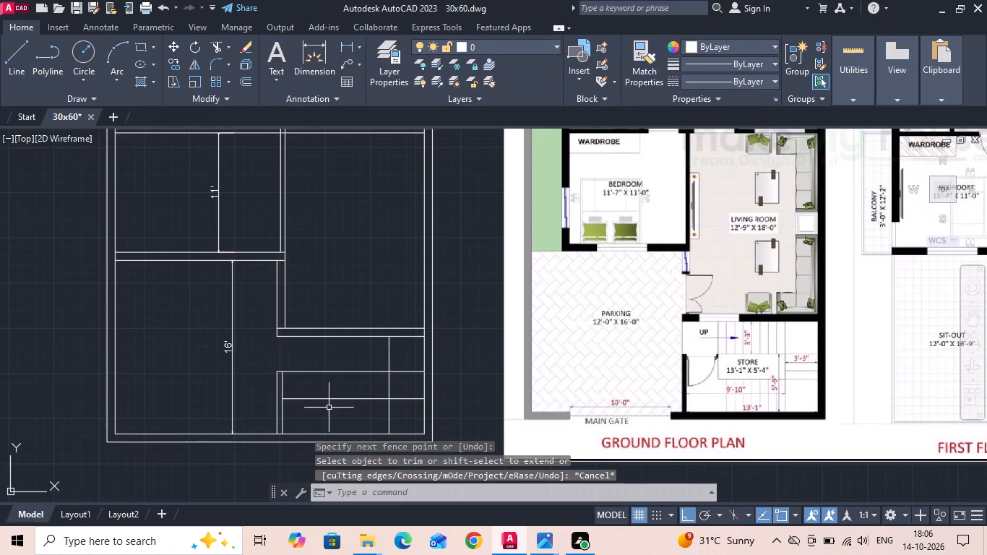
# Copy the upper stair flight's lower edge line 10 and 20 inches toward the lower flight.
pyautogui.moveTo(322, 400); pyautogui.dragTo(296, 324, button='middle')
pyautogui.scroll(1, 371, 305)
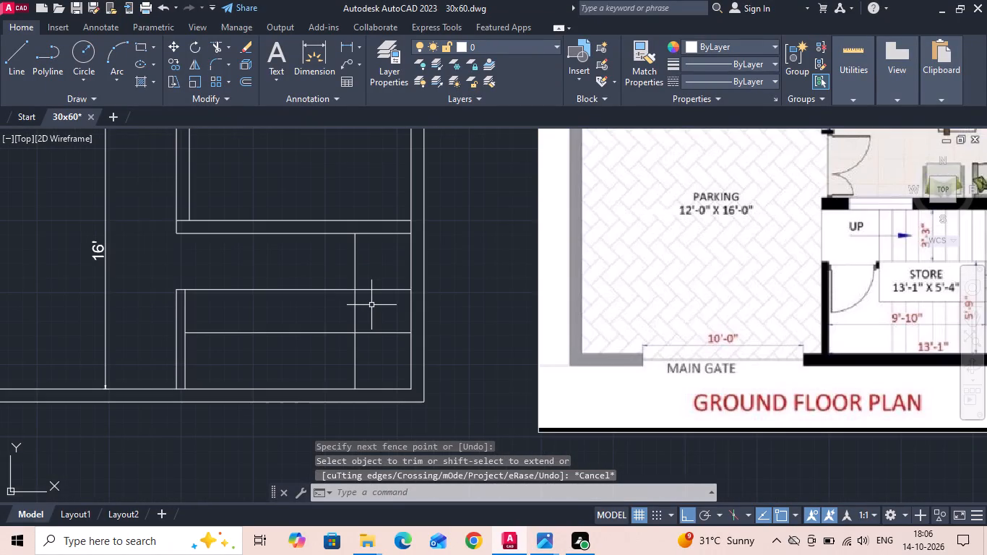
pyautogui.click(392, 294)
pyautogui.click(384, 278)
pyautogui.rightClick(384, 278)
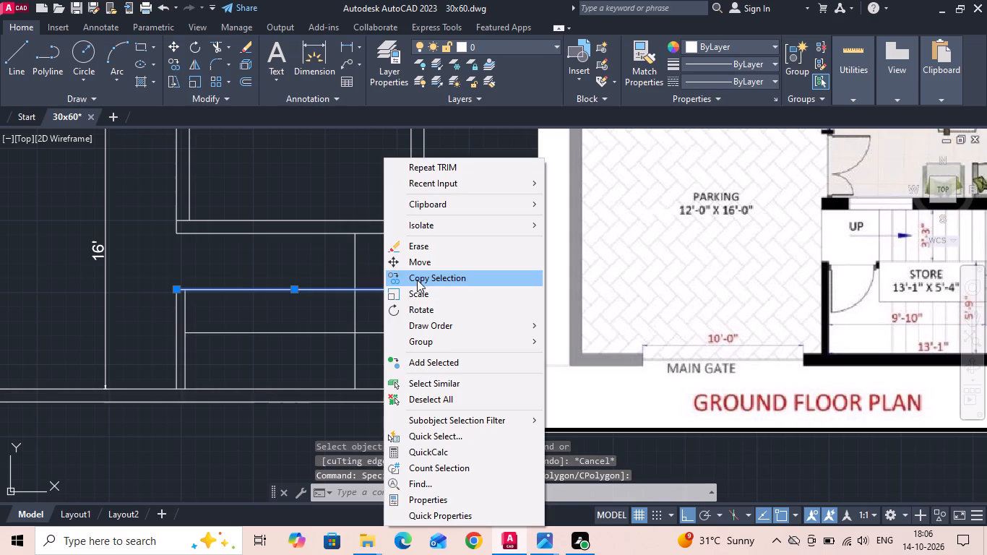
pyautogui.click(417, 280)
pyautogui.moveTo(363, 311); pyautogui.dragTo(361, 335)
pyautogui.write('10')
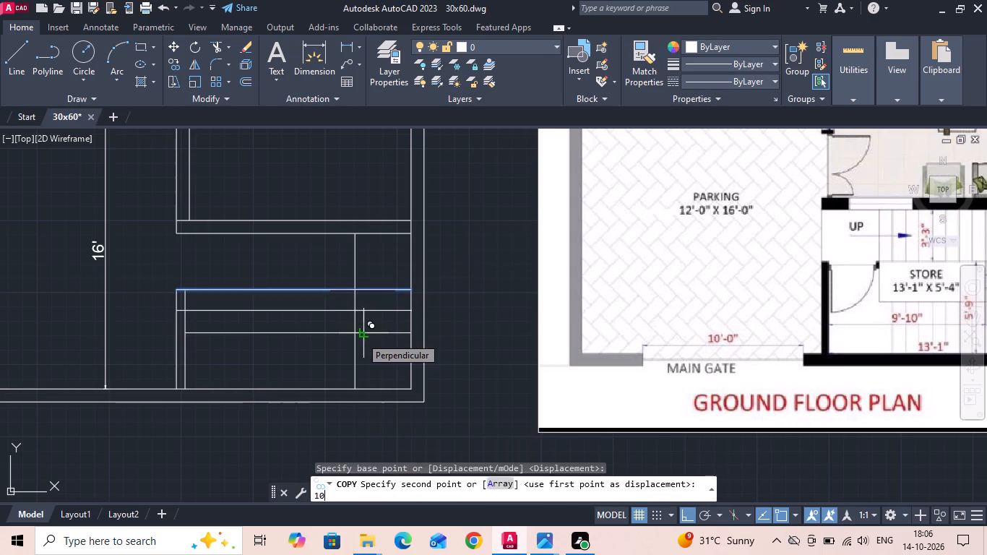
pyautogui.press('Return')
pyautogui.write('20')
pyautogui.press('Return')
pyautogui.press('Escape')
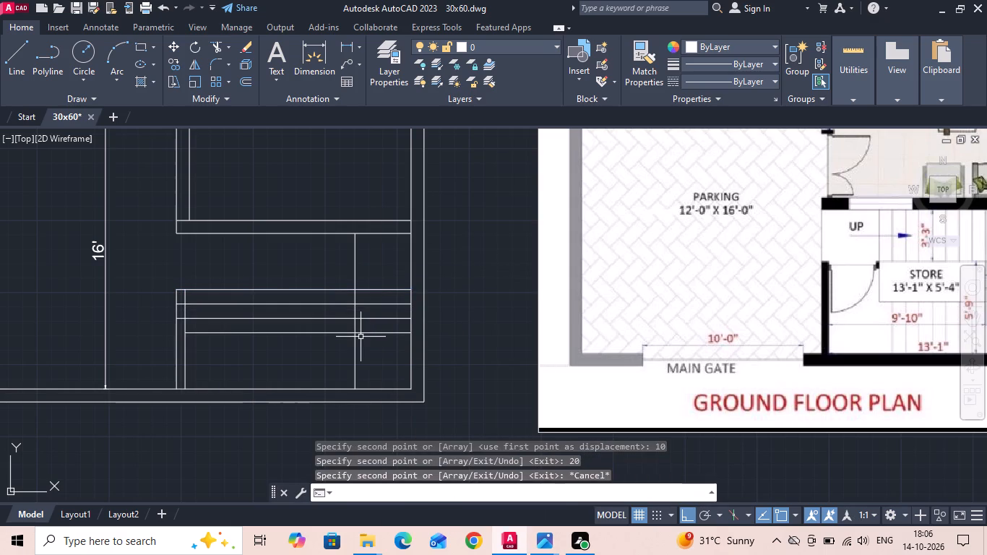
# Measure the gap between the last copied step line and the lower flight's upper edge.
pyautogui.click(341, 46)
pyautogui.scroll(1, 411, 309)
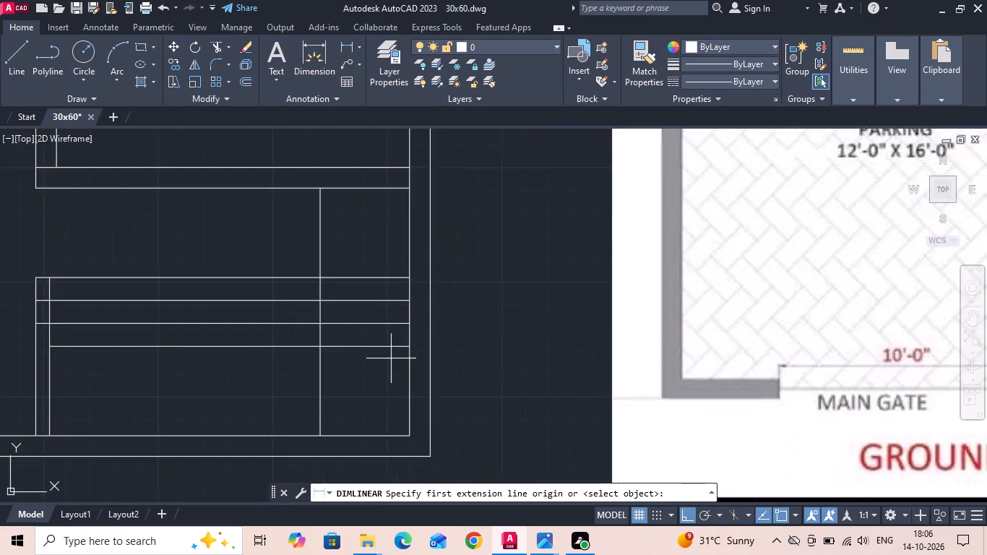
pyautogui.scroll(1, 391, 358)
pyautogui.moveTo(374, 308); pyautogui.dragTo(373, 316)
pyautogui.click(370, 337)
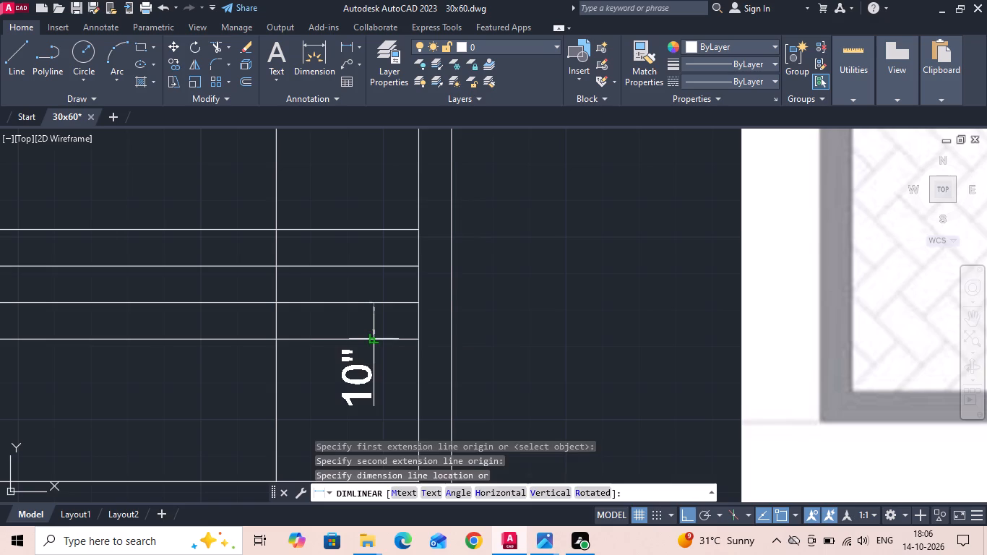
pyautogui.press('Escape')
# Trim the two copied step lines between the flights and inside the side wall, keeping them only across the landing.
pyautogui.scroll(-2, 370, 337)
pyautogui.press('t')
pyautogui.press('r')
pyautogui.press('space')
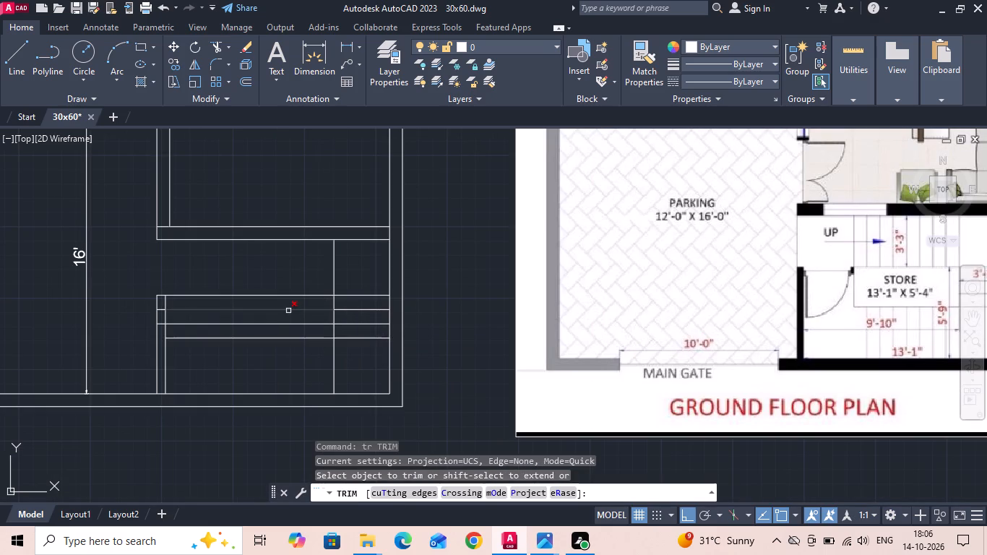
pyautogui.click(286, 311)
pyautogui.click(282, 323)
pyautogui.scroll(1, 160, 314)
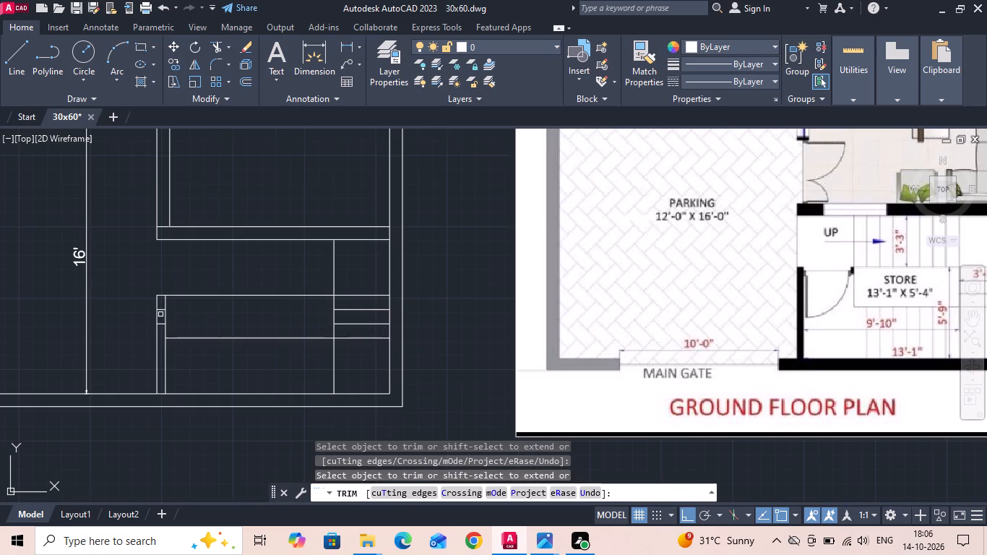
pyautogui.click(160, 306)
pyautogui.click(160, 332)
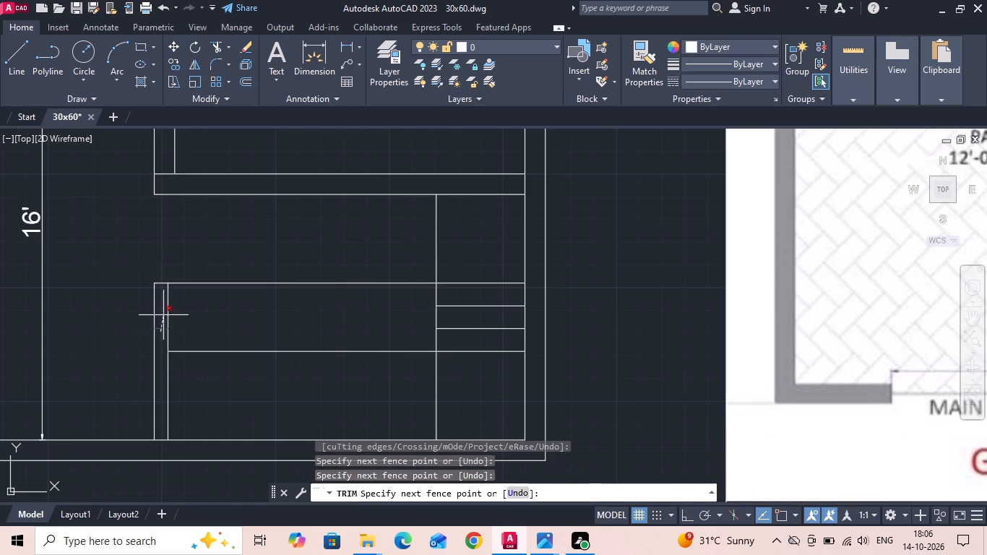
pyautogui.click(163, 315)
pyautogui.scroll(-2, 163, 337)
pyautogui.press('Escape')
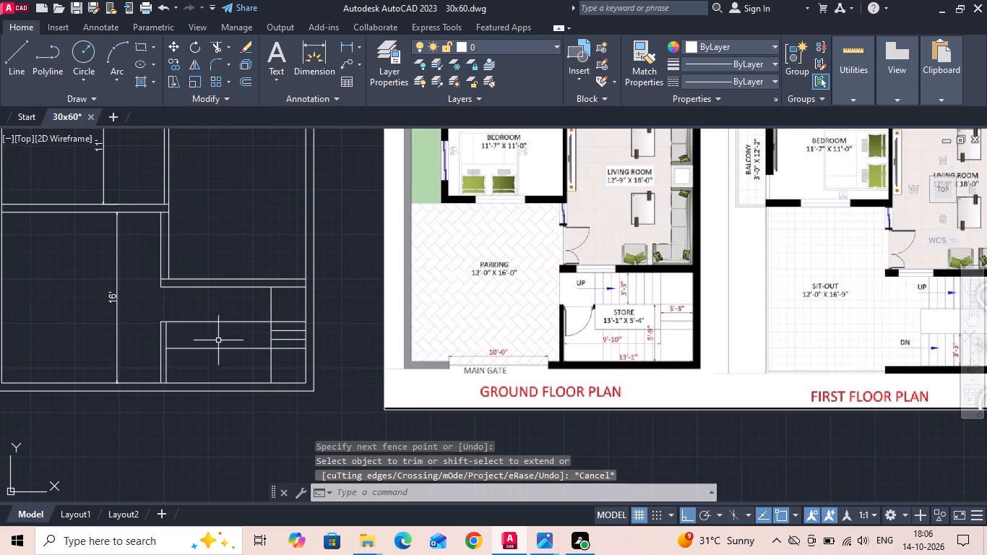
# Copy the landing's edge line toward the parking at 10, 20, 30, 40, 50, 60 and 70 inches as stair treads.
pyautogui.moveTo(229, 339); pyautogui.dragTo(304, 342, button='middle')
pyautogui.scroll(1, 312, 333)
pyautogui.moveTo(720, 332); pyautogui.dragTo(199, 319, button='middle')
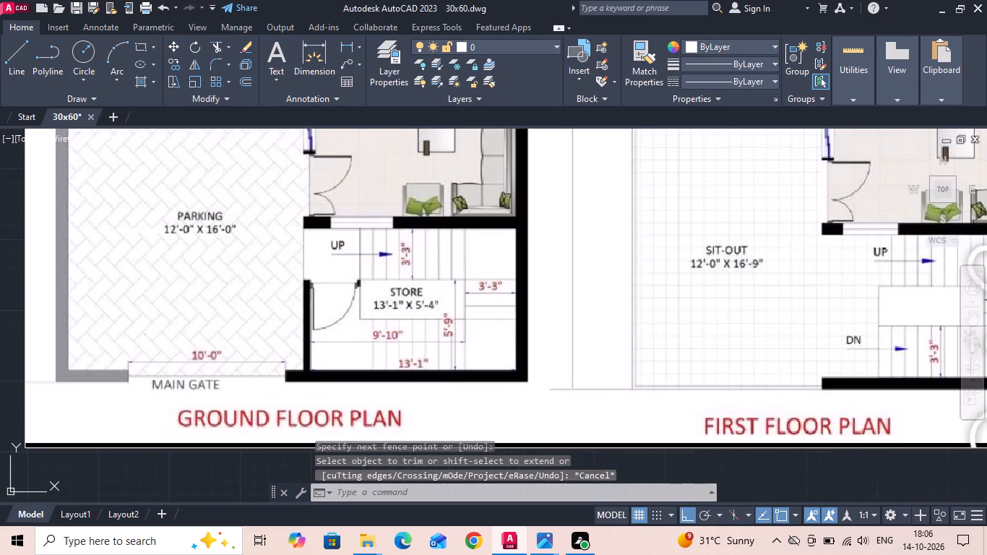
pyautogui.scroll(1, 475, 342)
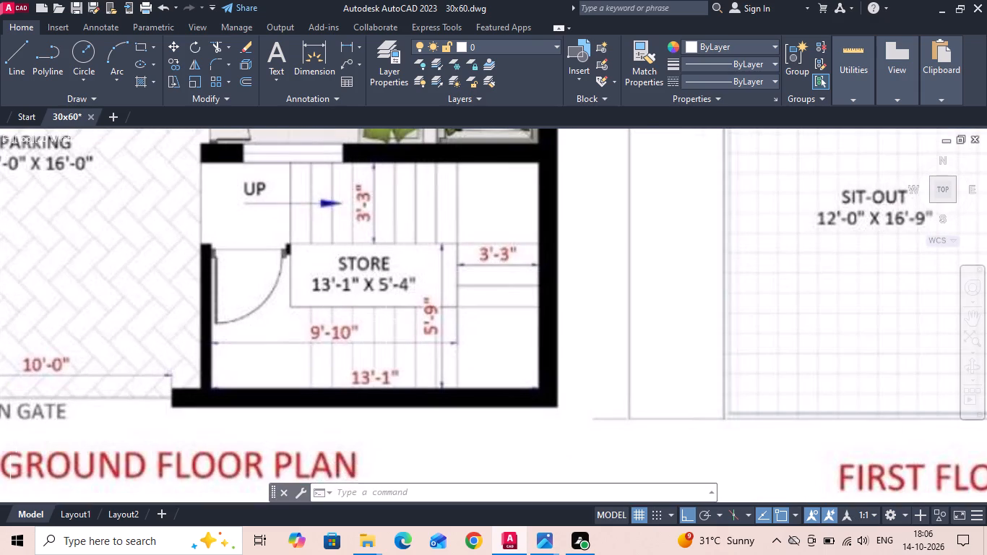
pyautogui.scroll(-2, 570, 334)
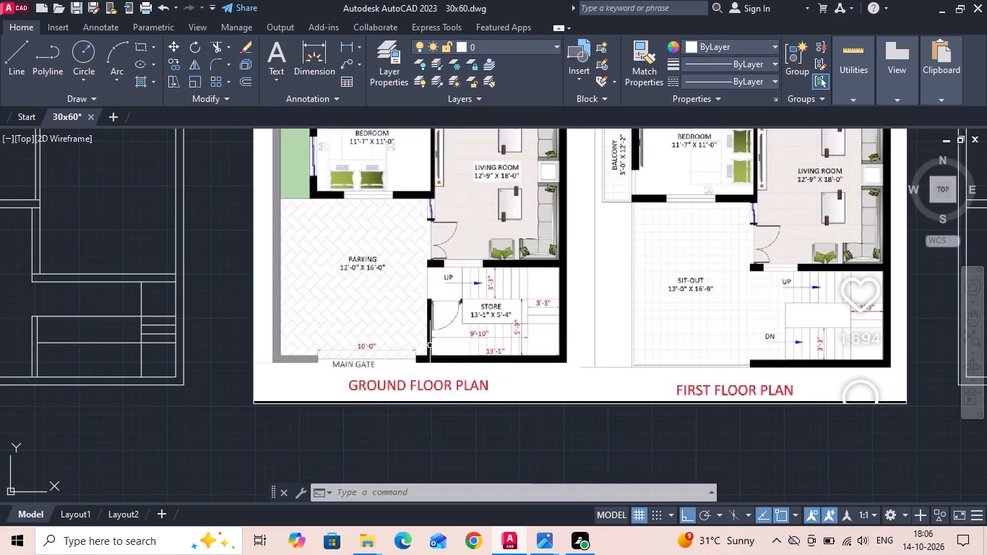
pyautogui.moveTo(90, 345); pyautogui.dragTo(320, 343, button='middle')
pyautogui.scroll(2, 335, 337)
pyautogui.moveTo(441, 387); pyautogui.dragTo(429, 387)
pyautogui.click(386, 375)
pyautogui.rightClick(385, 375)
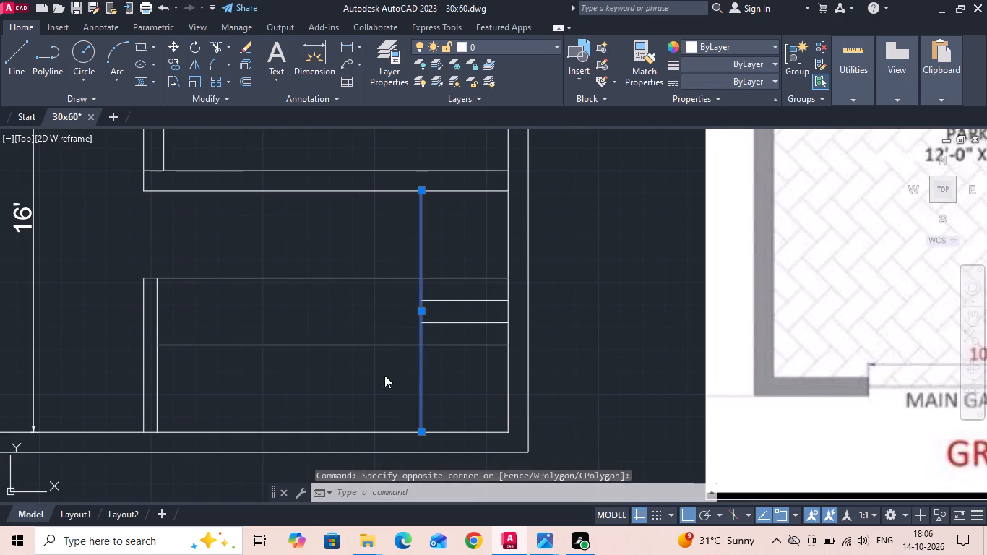
pyautogui.click(452, 132)
pyautogui.moveTo(584, 236); pyautogui.dragTo(558, 244)
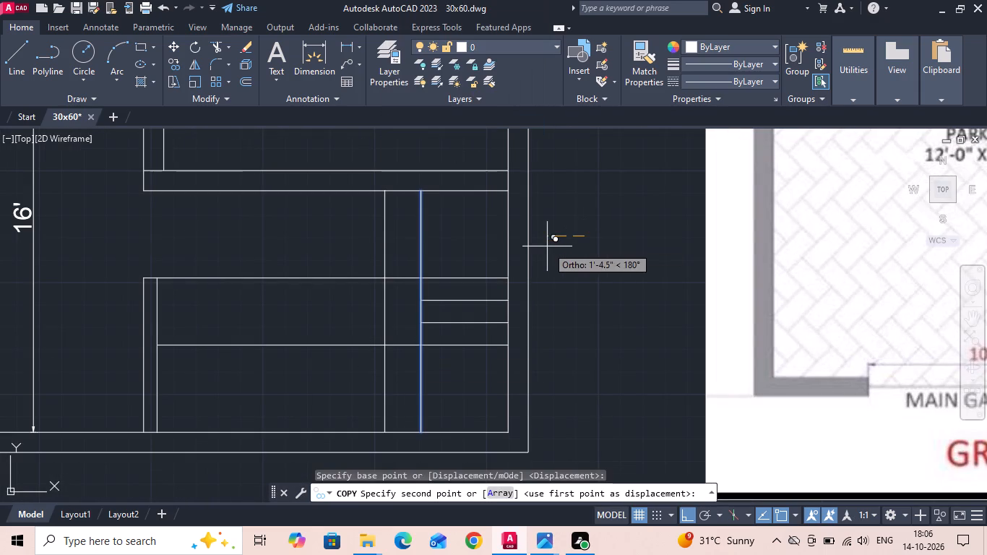
pyautogui.write('10')
pyautogui.press('Return')
pyautogui.write('20')
pyautogui.press('Return')
pyautogui.write('30')
pyautogui.press('Return')
pyautogui.write('40')
pyautogui.press('Return')
pyautogui.write('50')
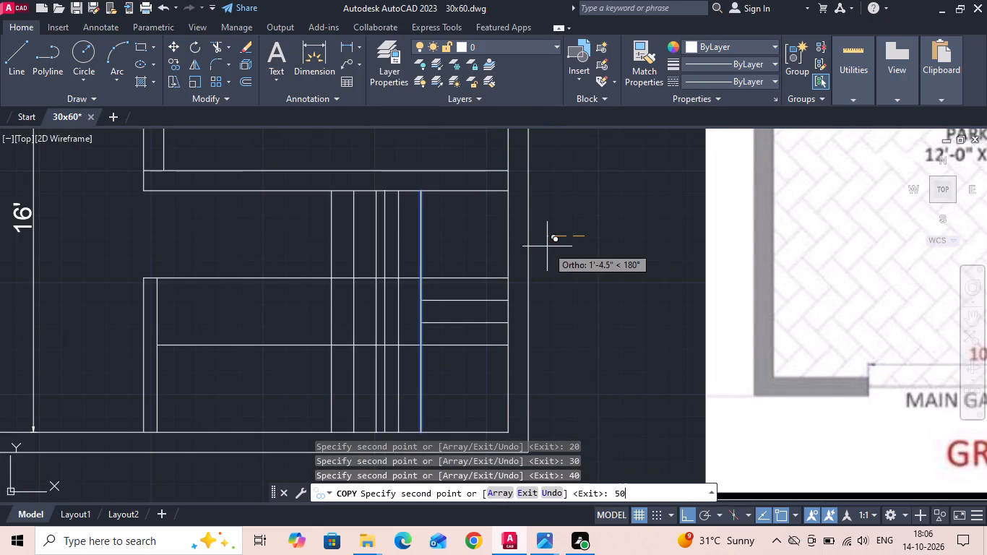
pyautogui.press('Return')
pyautogui.write('60')
pyautogui.press('Return')
pyautogui.write('70')
pyautogui.press('Return')
pyautogui.press('Escape')
pyautogui.scroll(-2, 538, 246)
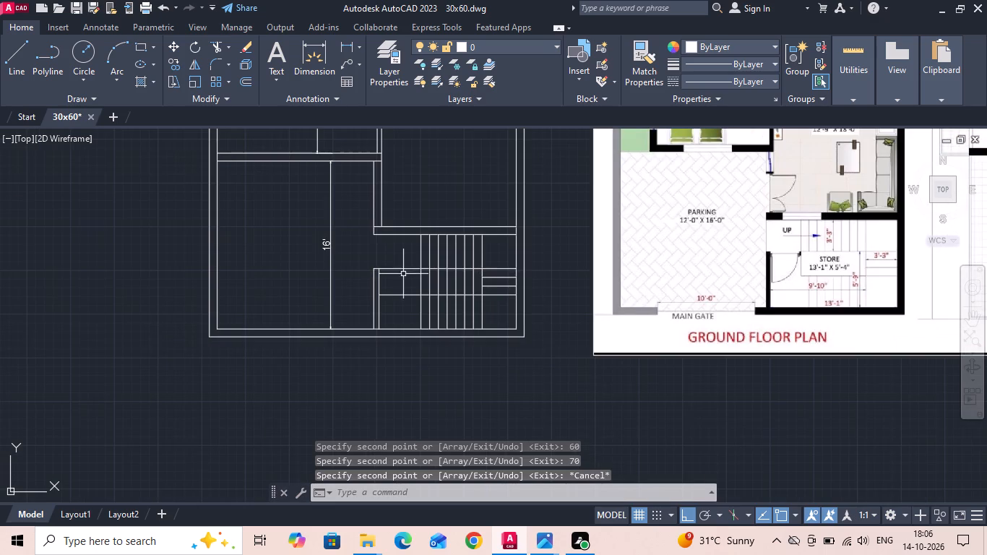
# Trim the copied tread lines out of the gap between the upper and lower stair flights, following the reference plan.
pyautogui.moveTo(410, 291); pyautogui.dragTo(293, 327, button='middle')
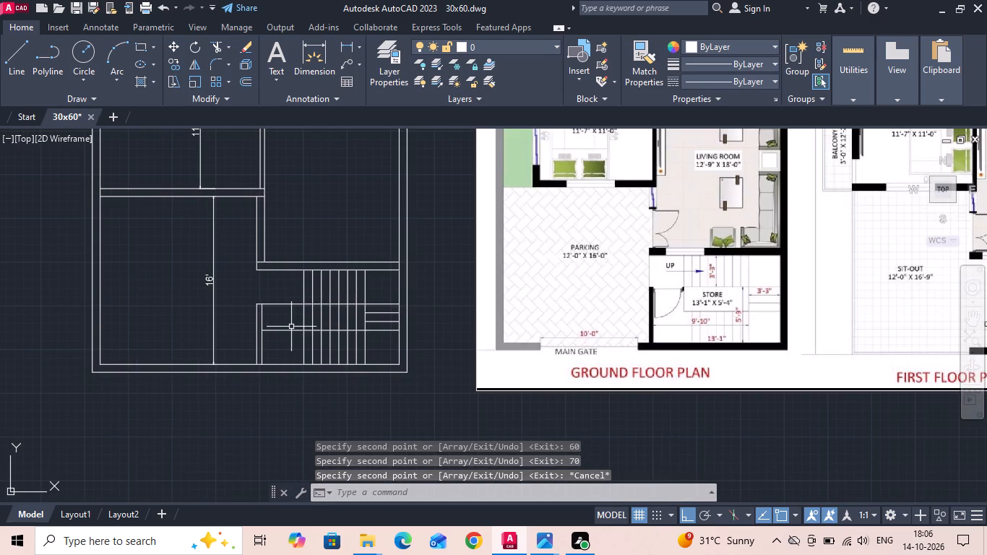
pyautogui.scroll(1, 684, 332)
pyautogui.scroll(1, 720, 268)
pyautogui.moveTo(694, 283); pyautogui.dragTo(566, 325, button='middle')
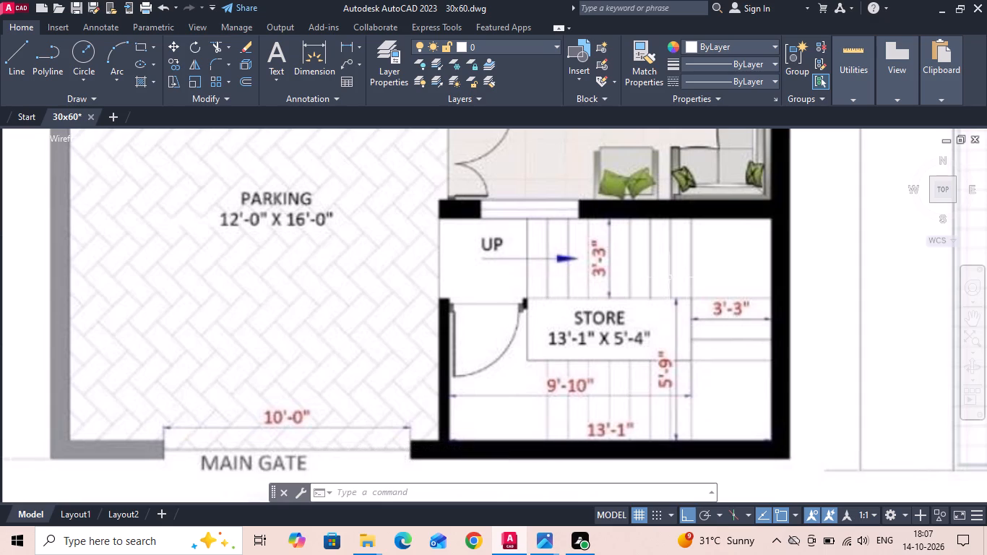
pyautogui.scroll(-2, 709, 291)
pyautogui.scroll(1, 283, 281)
pyautogui.press('t')
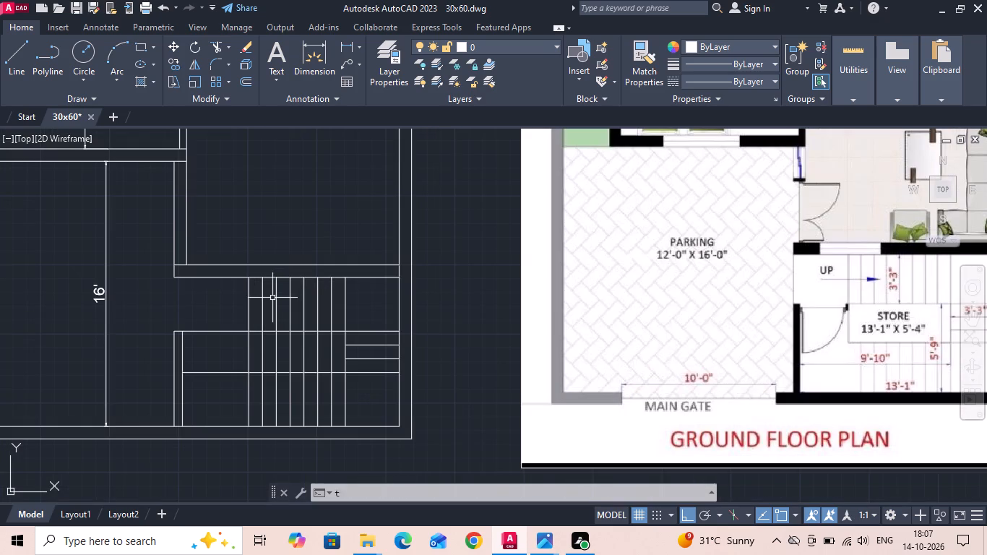
pyautogui.press('r')
pyautogui.press('r')
pyautogui.press('space')
pyautogui.press('space')
pyautogui.press('Escape')
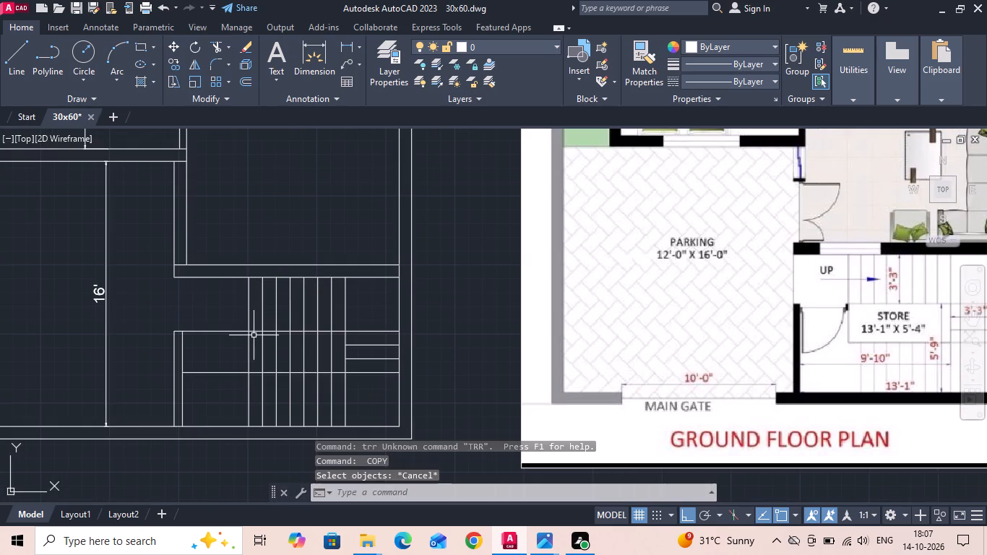
pyautogui.write('tr')
pyautogui.press('space')
pyautogui.press('space')
pyautogui.moveTo(238, 353); pyautogui.dragTo(251, 353)
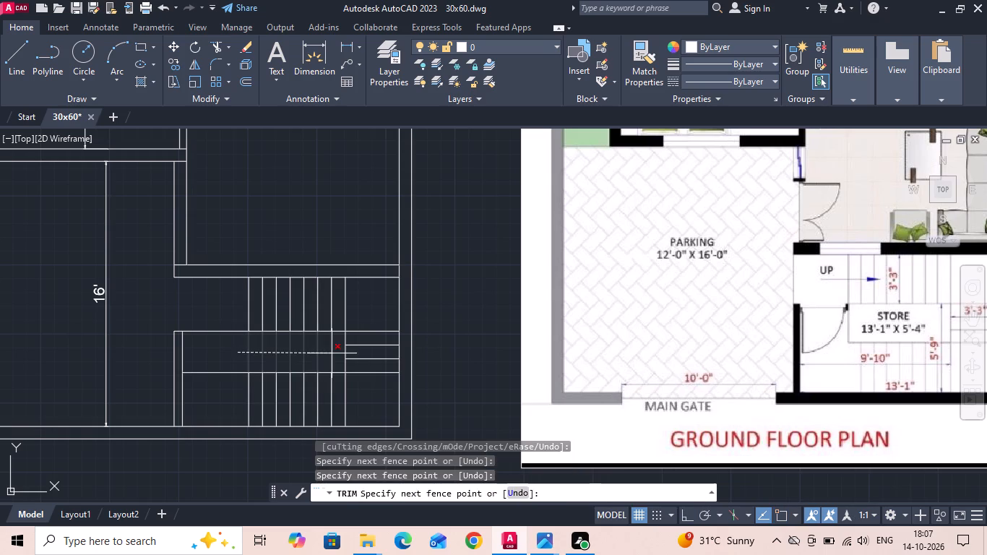
pyautogui.click(332, 353)
pyautogui.press('Escape')
# Copy the upper flight's first tread line 10 inches toward the parking and extend it to the lower flight's upper edge.
pyautogui.moveTo(254, 306); pyautogui.dragTo(246, 306)
pyautogui.click(242, 305)
pyautogui.rightClick(241, 305)
pyautogui.click(274, 277)
pyautogui.moveTo(233, 298); pyautogui.dragTo(187, 298)
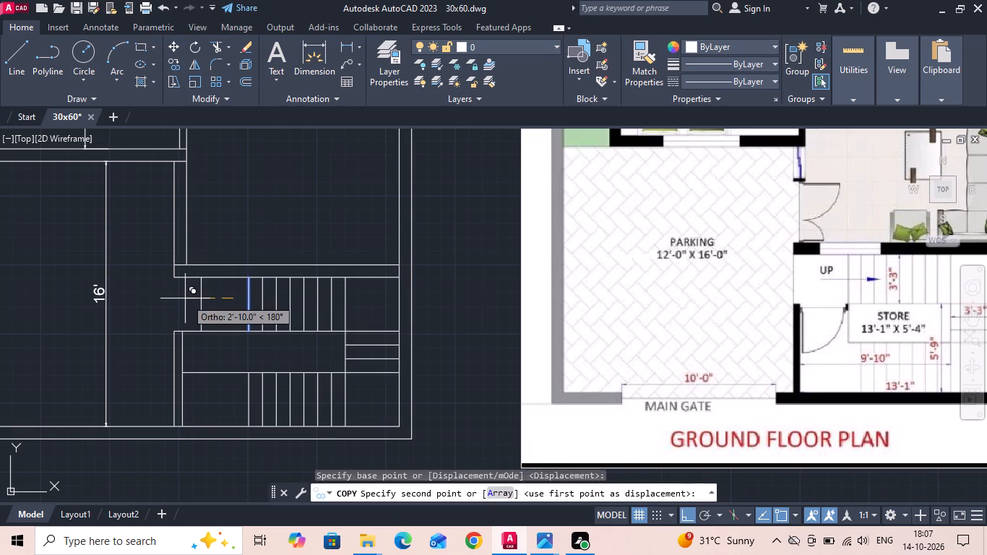
pyautogui.write('10')
pyautogui.press('space')
pyautogui.press('Escape')
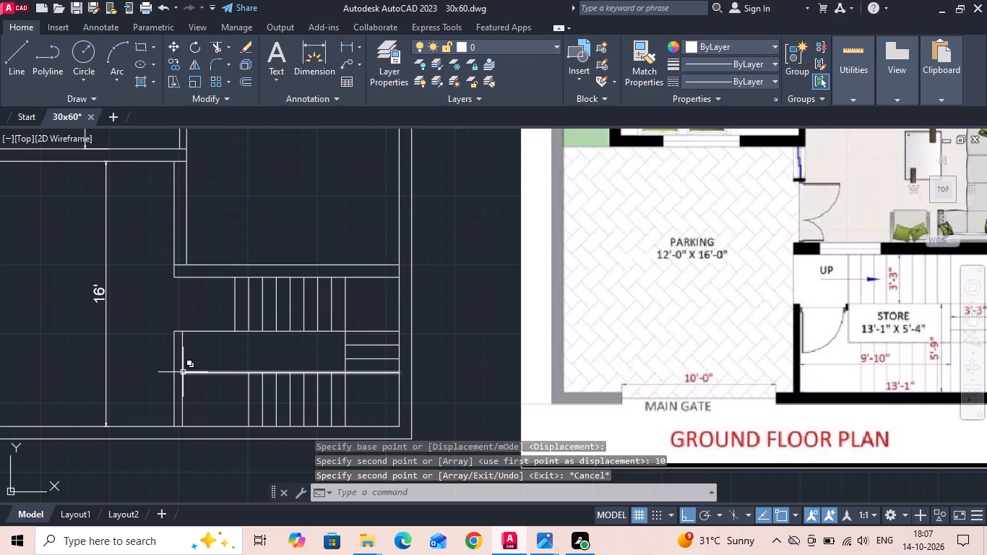
pyautogui.write('ex')
pyautogui.press('space')
pyautogui.click(236, 319)
pyautogui.press('Escape')
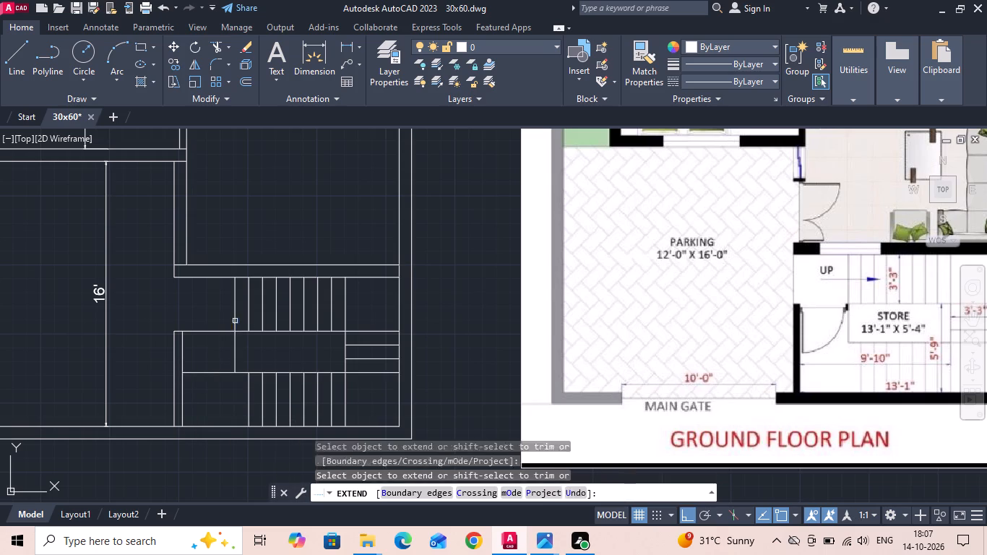
# Trim both flight edge lines between the staircase side wall and the new first tread line.
pyautogui.write('tr')
pyautogui.press('space')
pyautogui.moveTo(210, 324); pyautogui.dragTo(210, 397)
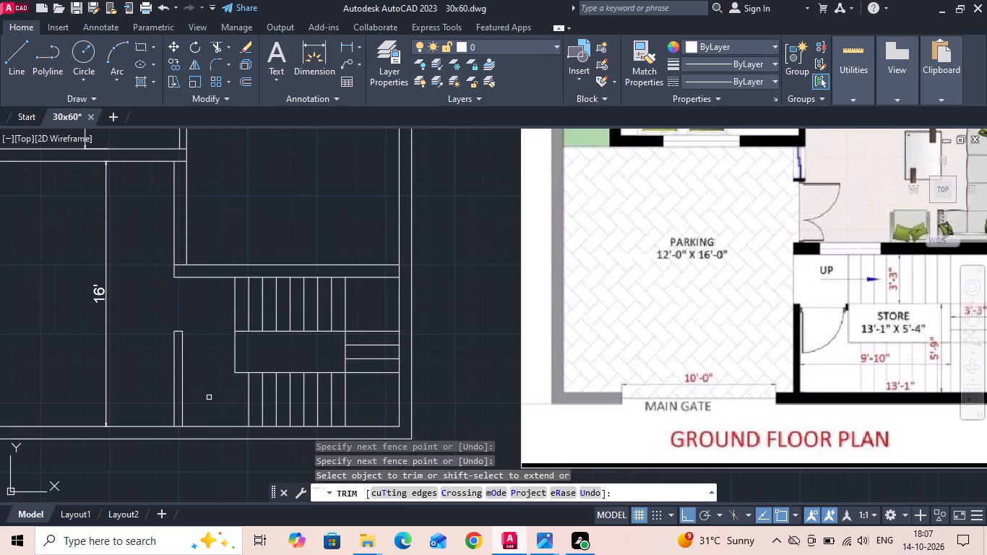
pyautogui.press('Escape')
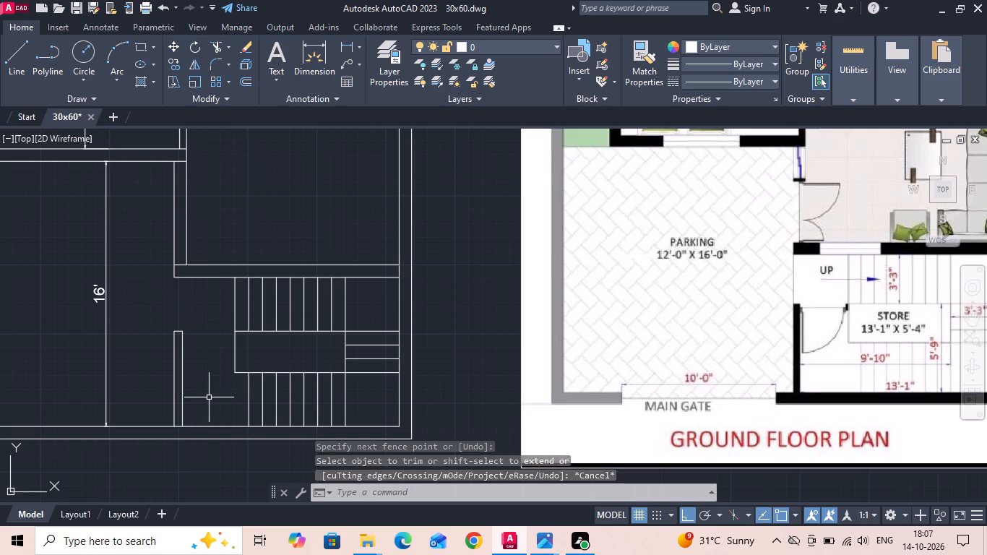
# Trim the front wall's inner line between the two lines of the staircase side wall to open the junction.
pyautogui.write('tr')
pyautogui.press('space')
pyautogui.press('space')
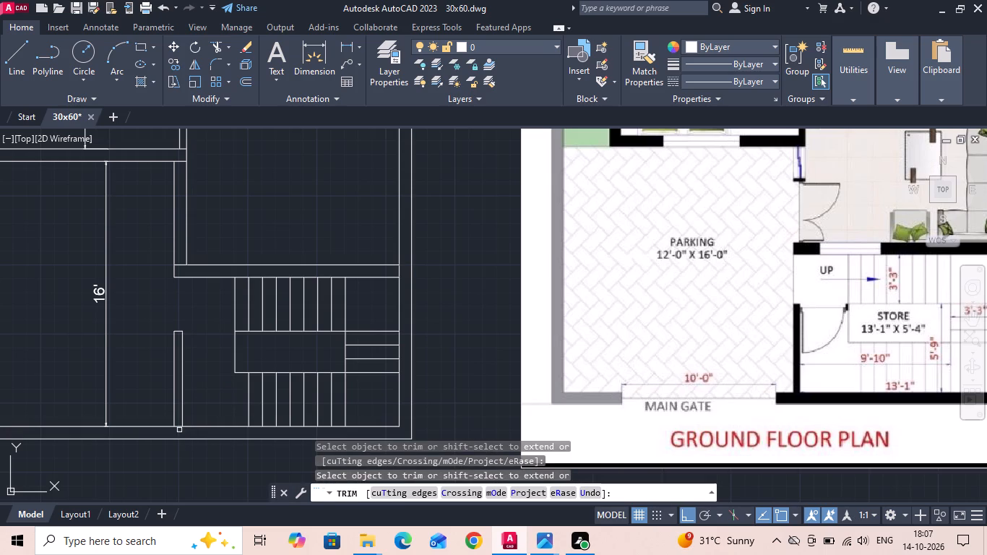
pyautogui.click(178, 425)
pyautogui.press('Escape')
# Save the drawing.
pyautogui.hotkey('ctrl', 's')
pyautogui.hotkey('ctrl', 's')
pyautogui.hotkey('ctrl', 's')
pyautogui.hotkey('ctrl', 's')
pyautogui.hotkey('ctrl', 's')
pyautogui.hotkey('ctrl', 's')
pyautogui.hotkey('ctrl', 's')
pyautogui.hotkey('ctrl', 's')
pyautogui.hotkey('ctrl', 's')
pyautogui.hotkey('ctrl', 's')
pyautogui.hotkey('ctrl', 's')
pyautogui.hotkey('ctrl', 's')
pyautogui.hotkey('ctrl', 's')
pyautogui.hotkey('ctrl', 's')
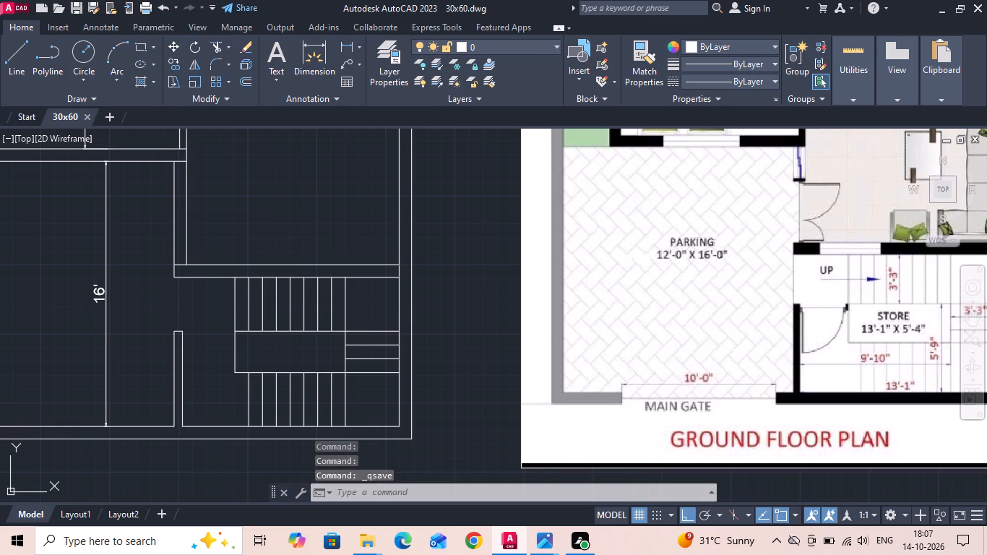
# Trim the outer wall's inner line between the two lines of the staircase top wall.
pyautogui.write('tr')
pyautogui.press('space')
pyautogui.press('space')
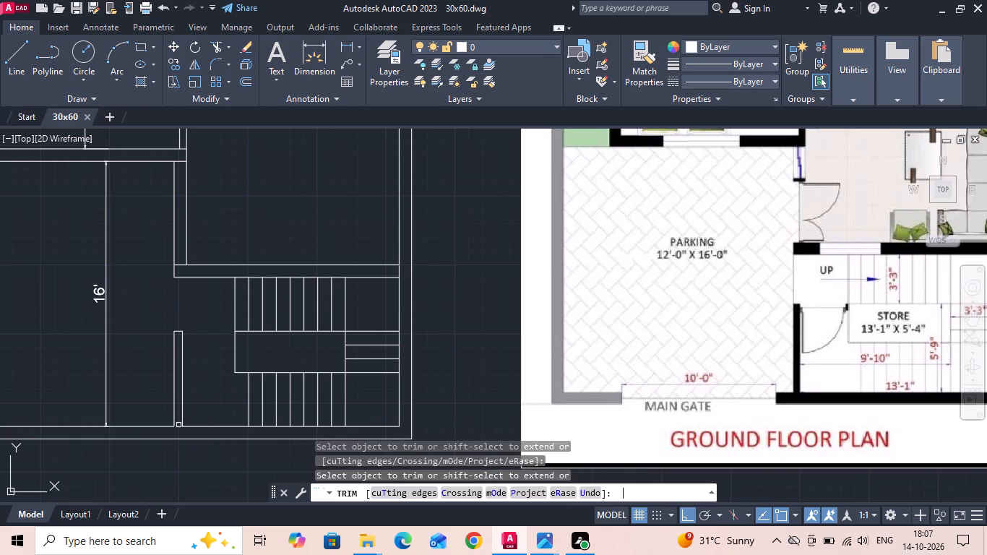
pyautogui.scroll(-1, 174, 423)
pyautogui.moveTo(303, 350); pyautogui.dragTo(303, 377, button='middle')
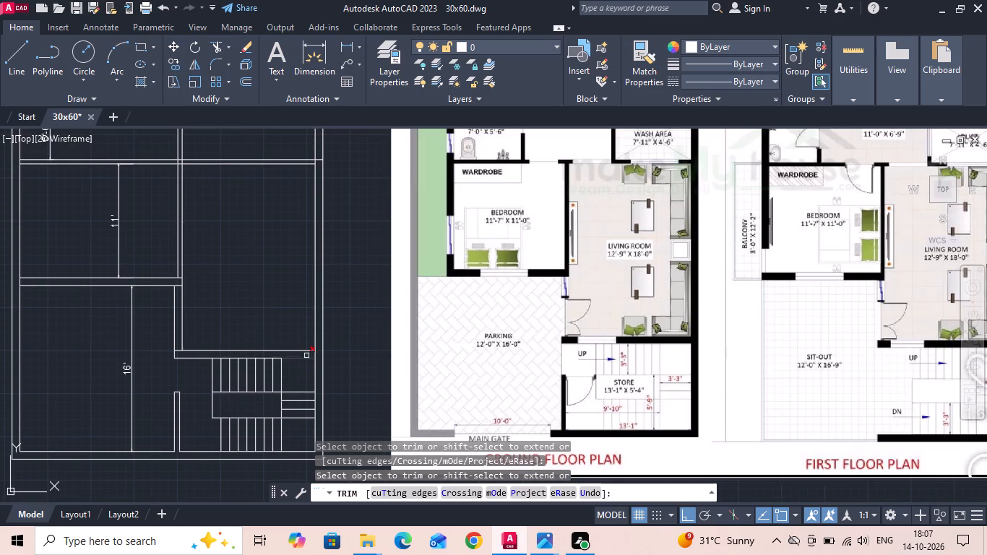
pyautogui.click(314, 355)
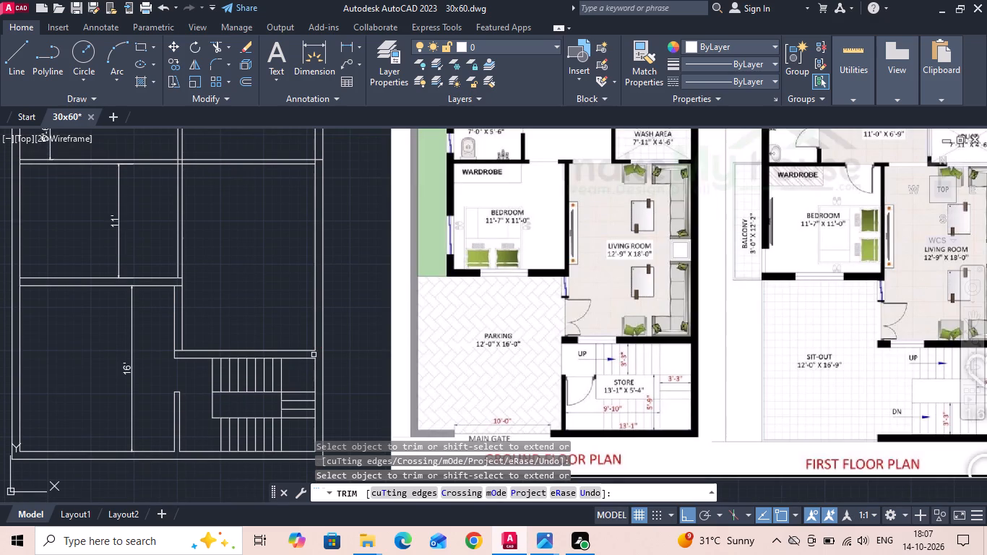
# Trim the overlapping lines where the wash area's bottom and top walls meet the right outer wall, opening both junctions.
pyautogui.moveTo(308, 269); pyautogui.dragTo(318, 392, button='middle')
pyautogui.scroll(1, 319, 285)
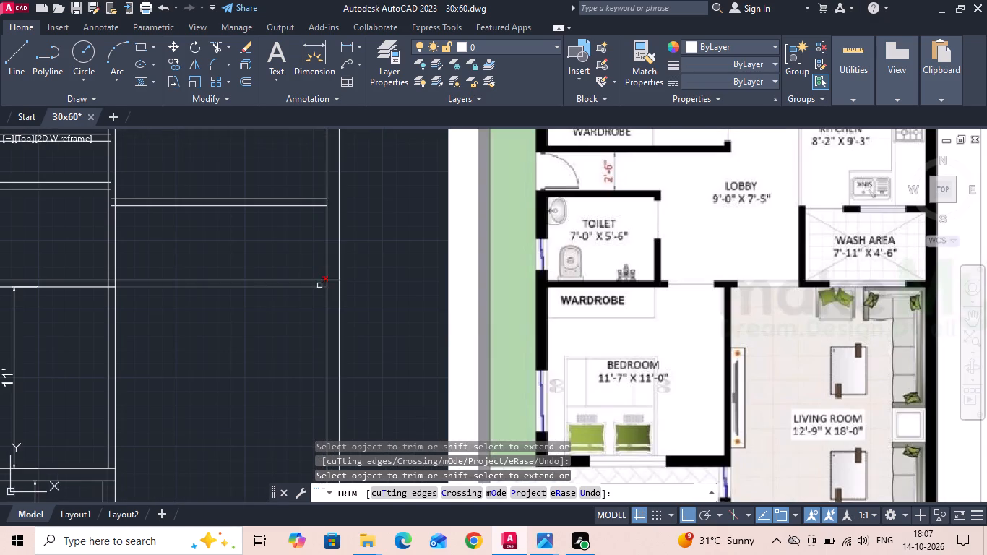
pyautogui.moveTo(298, 327); pyautogui.dragTo(271, 350, button='middle')
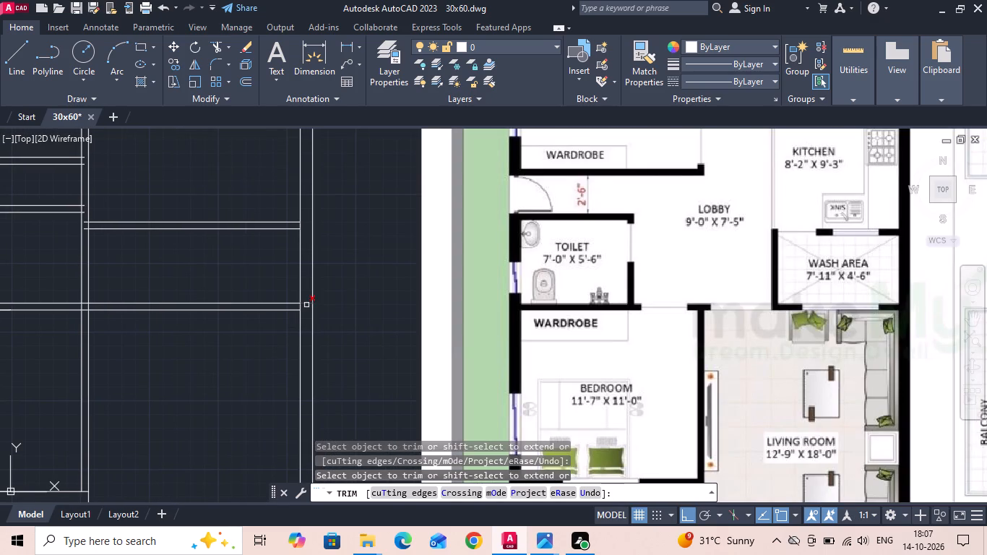
pyautogui.click(306, 305)
pyautogui.scroll(1, 297, 308)
pyautogui.click(301, 307)
pyautogui.scroll(-1, 312, 354)
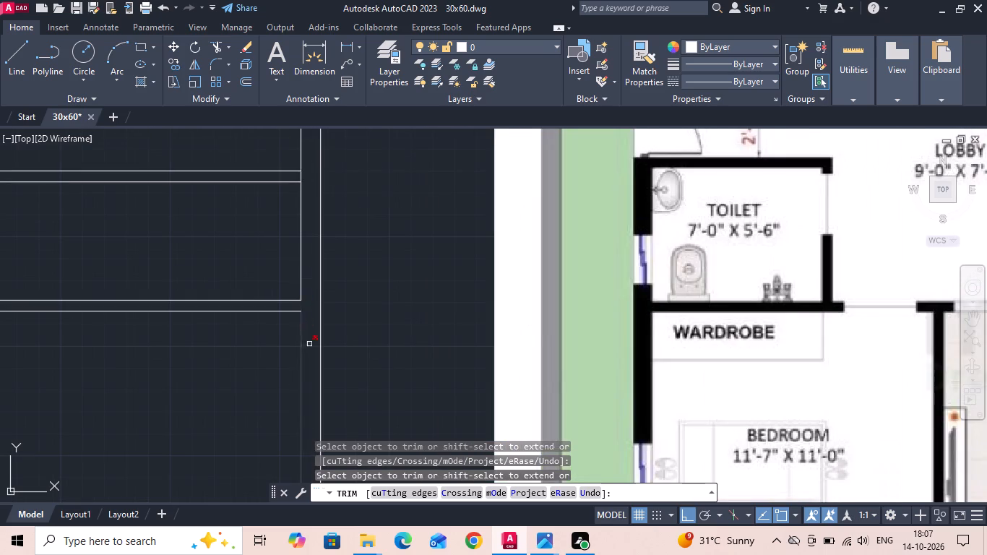
pyautogui.click(306, 242)
pyautogui.press('Escape')
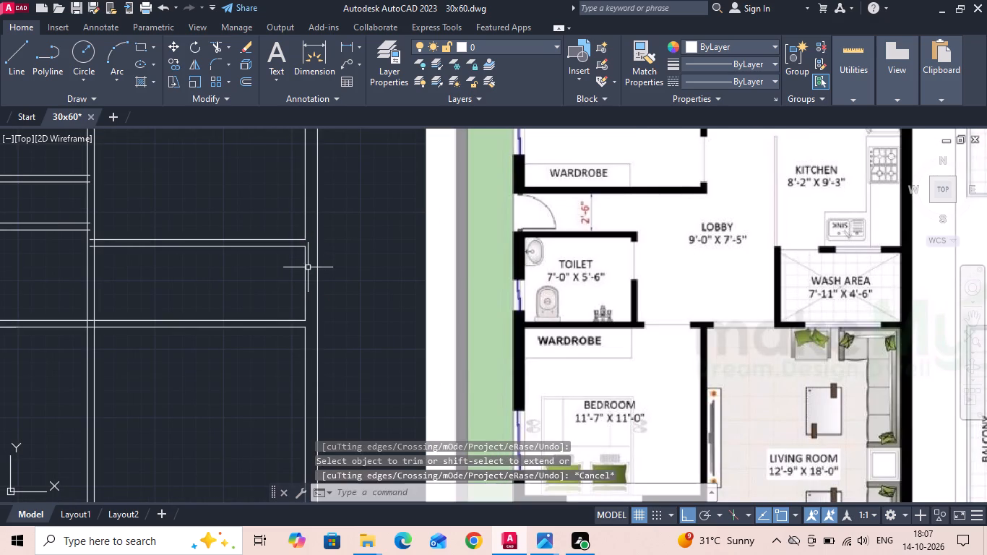
# Copy the outer wall's inner line at the wash area 7'11" toward the lobby to mark the wash area's width.
pyautogui.moveTo(308, 272); pyautogui.dragTo(289, 279)
pyautogui.click(264, 283)
pyautogui.rightClick(263, 283)
pyautogui.click(298, 283)
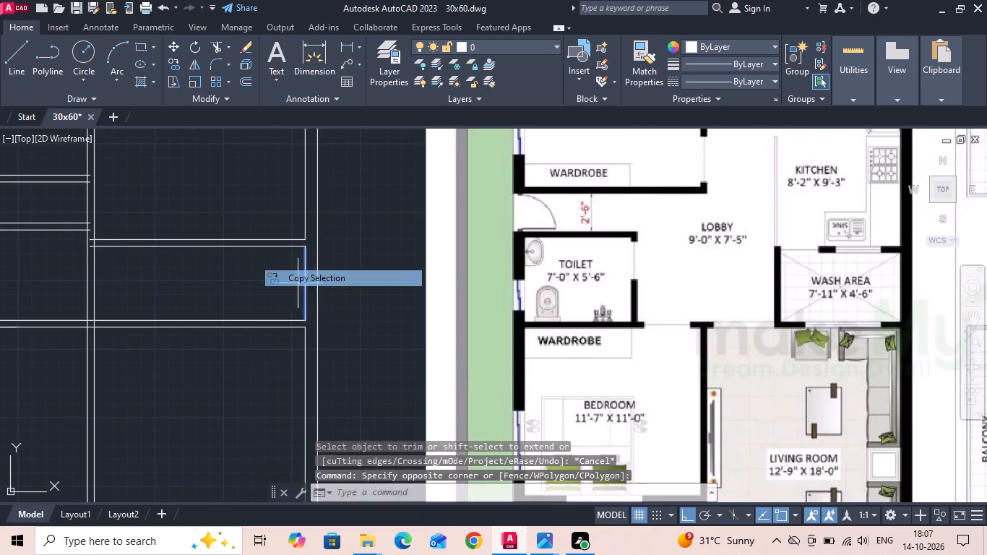
pyautogui.moveTo(236, 415); pyautogui.dragTo(207, 405)
pyautogui.write("7'11")
pyautogui.press('Return')
pyautogui.press('Escape')
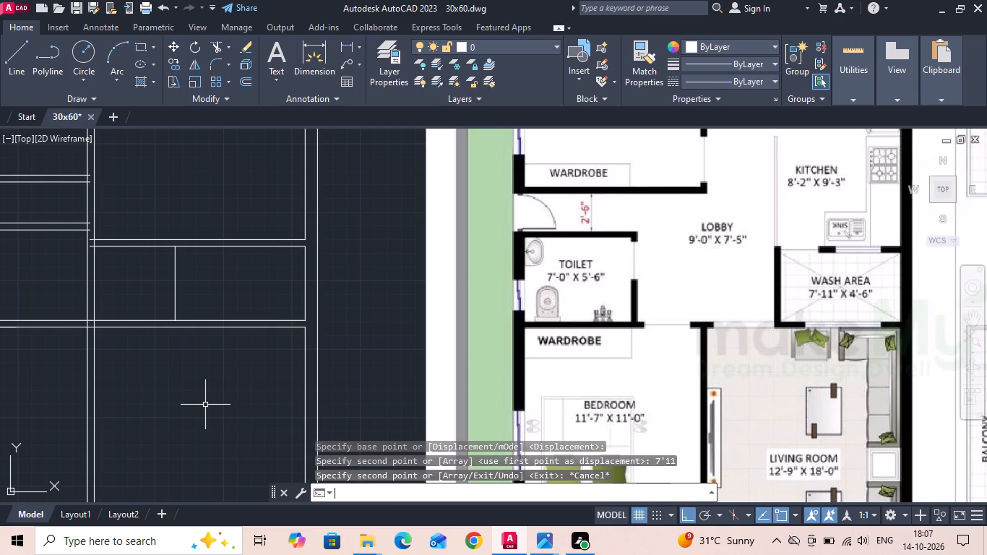
# Offset the copied wash area line 5" toward the lobby to form the side wall's thickness.
pyautogui.write('o 5')
pyautogui.press('space')
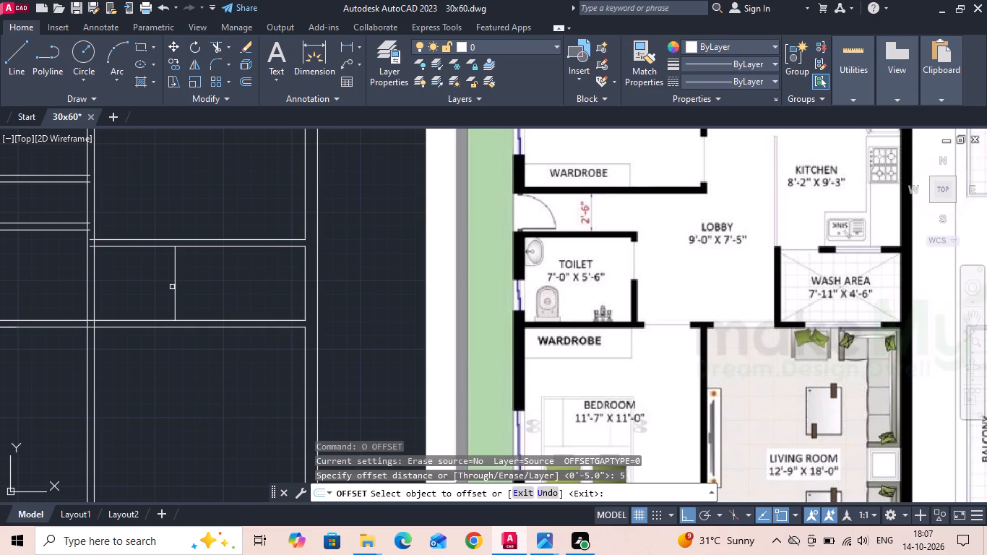
pyautogui.click(175, 279)
pyautogui.click(138, 281)
pyautogui.moveTo(149, 289); pyautogui.dragTo(233, 314, button='middle')
pyautogui.press('Escape')
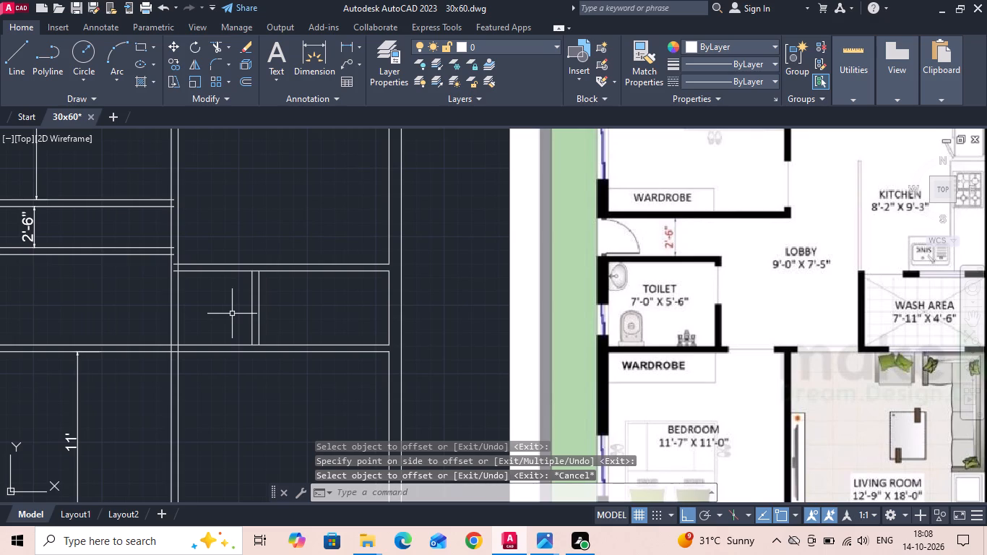
# Extend the side wall's lobby-side line up to the upper line of the wash area's top wall.
pyautogui.write('ex')
pyautogui.press('space')
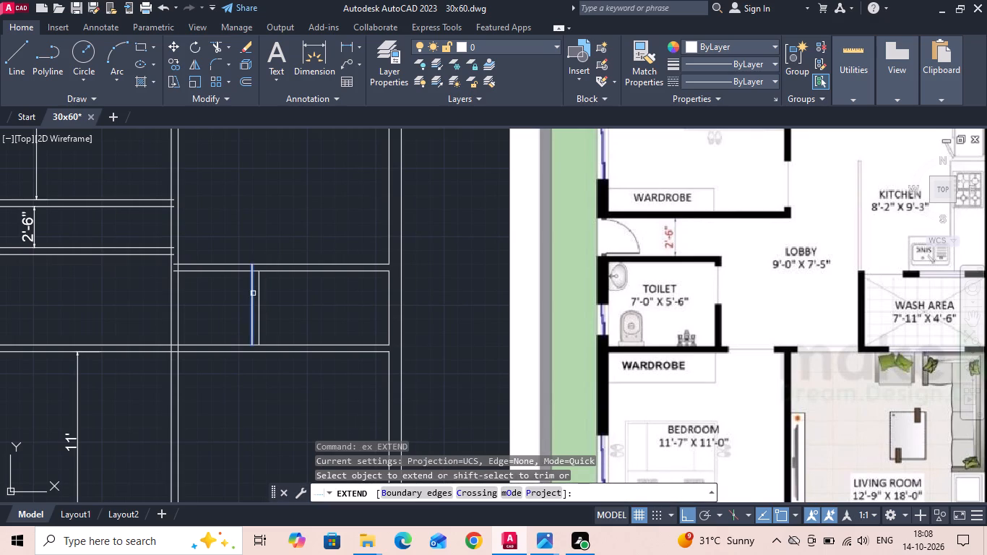
pyautogui.click(251, 295)
pyautogui.moveTo(219, 309); pyautogui.dragTo(244, 332, button='middle')
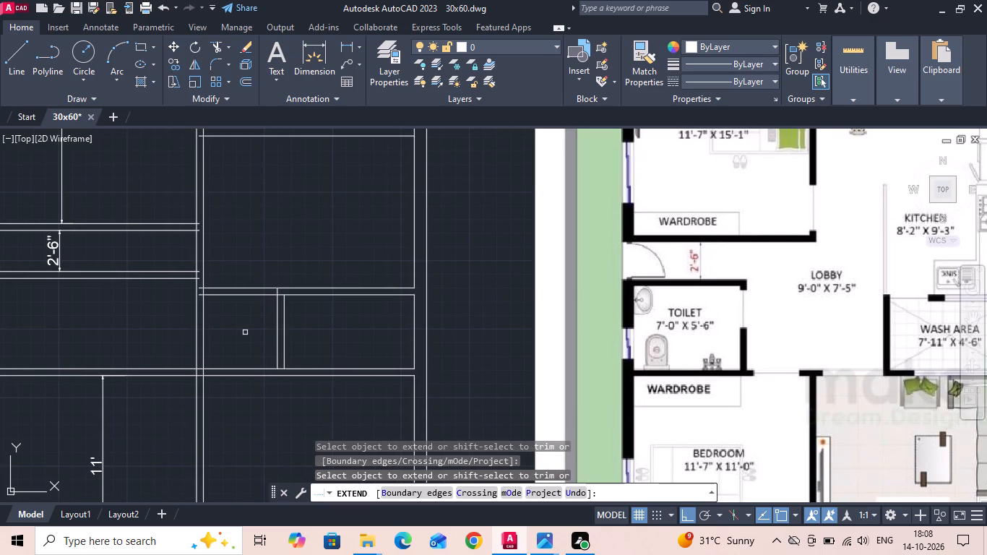
pyautogui.press('Escape')
# Trim the wash area top wall's and toilet top wall's line ends that protrude into the long vertical wall between them.
pyautogui.write('tr')
pyautogui.press('space')
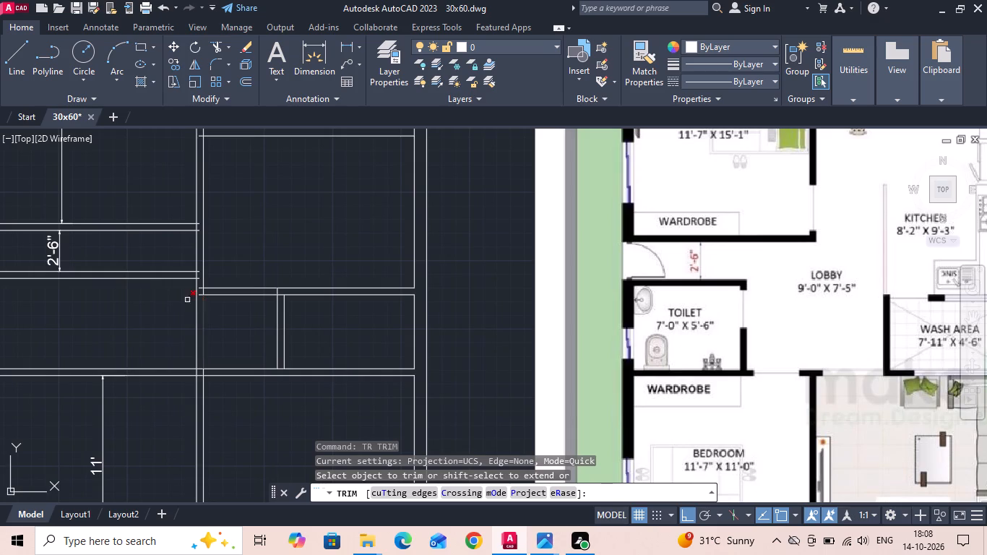
pyautogui.scroll(2, 181, 296)
pyautogui.click(229, 217)
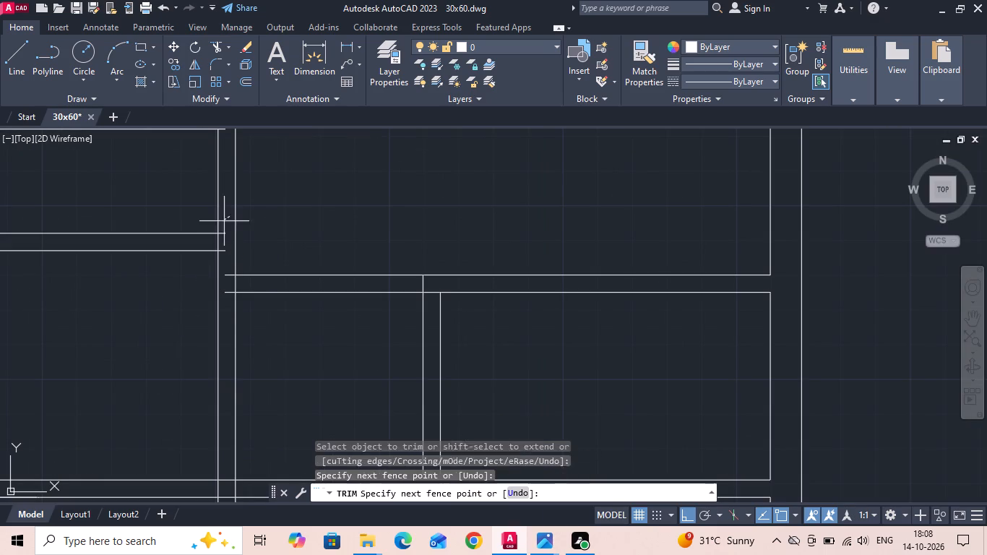
pyautogui.click(224, 328)
pyautogui.click(226, 254)
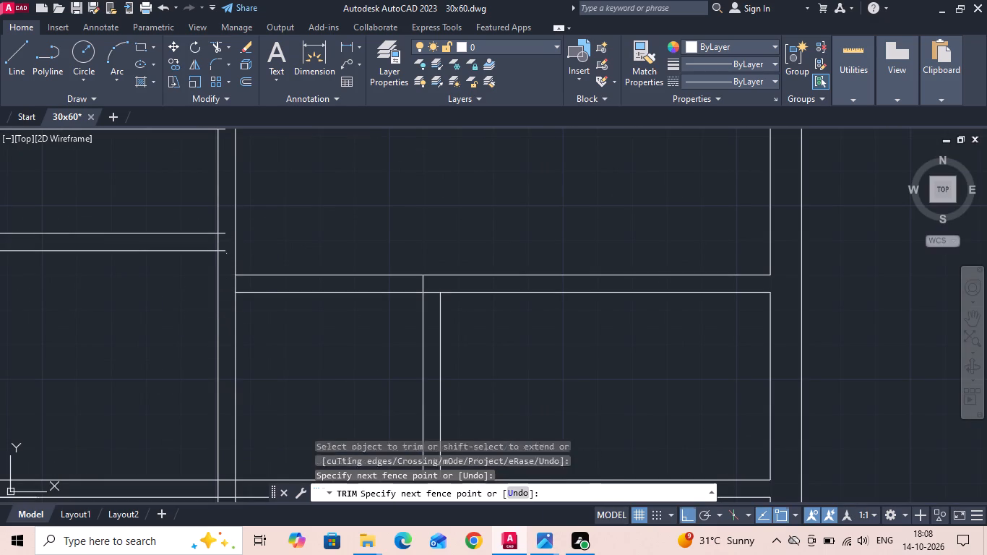
pyautogui.click(225, 218)
pyautogui.click(223, 236)
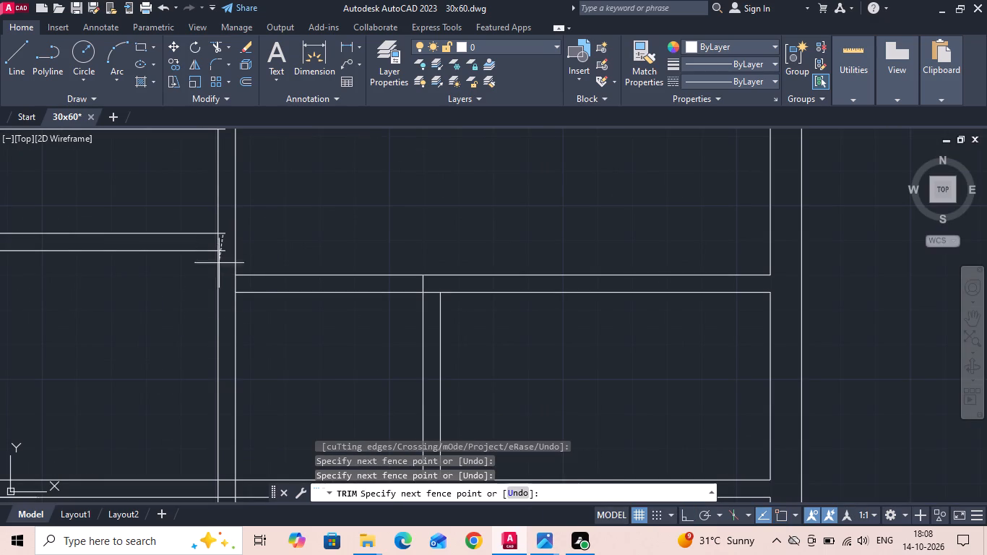
pyautogui.click(219, 271)
pyautogui.click(225, 233)
# Trim both wash area top wall lines between the long vertical wall and the new side wall to open the lobby.
pyautogui.scroll(-2, 338, 254)
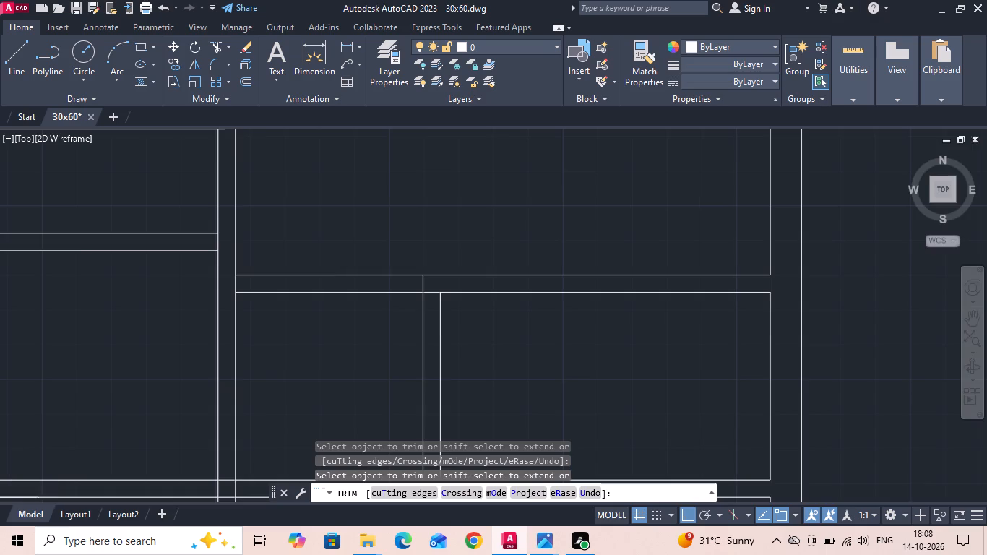
pyautogui.moveTo(337, 248); pyautogui.dragTo(333, 291)
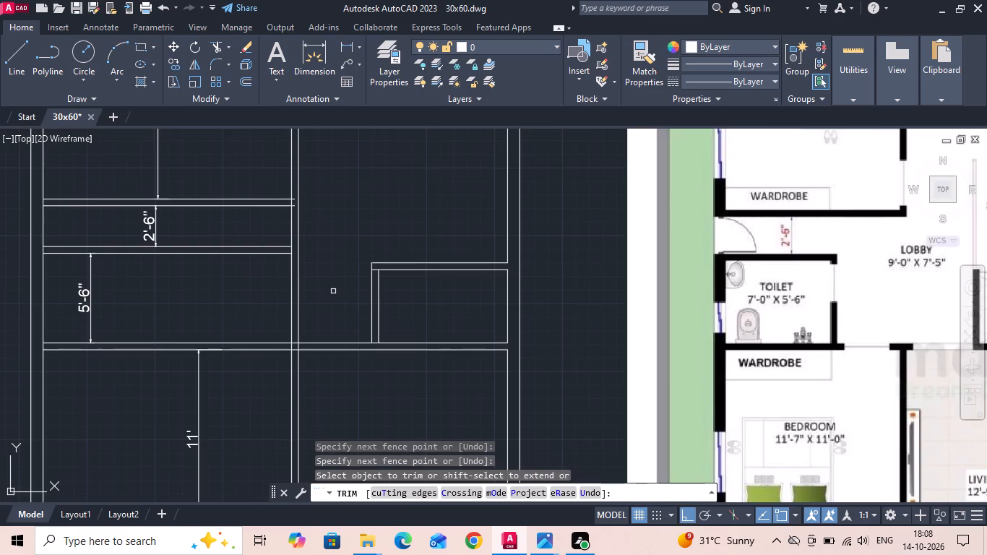
# Save the drawing.
pyautogui.hotkey('ctrl', 's')
pyautogui.hotkey('ctrl', 's')
pyautogui.hotkey('ctrl', 's')
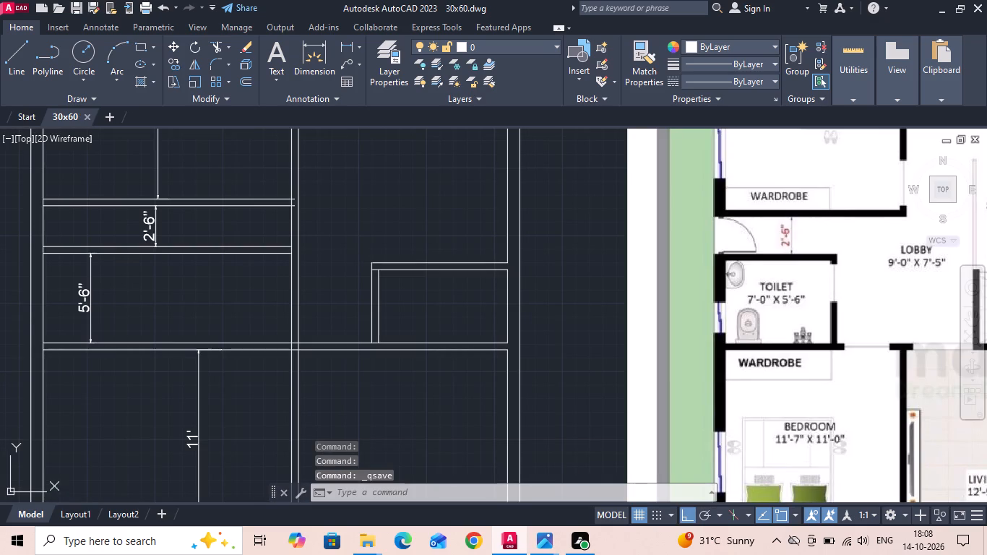
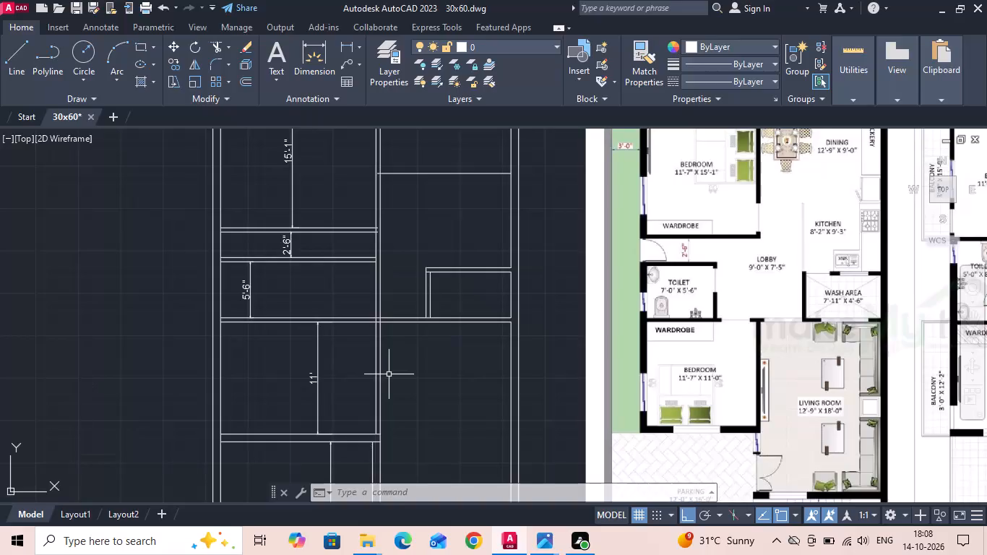
# Extend the wall lines above and below the 2'-6" passage to the far line of the long vertical wall.
pyautogui.moveTo(394, 314); pyautogui.dragTo(382, 351, button='middle')
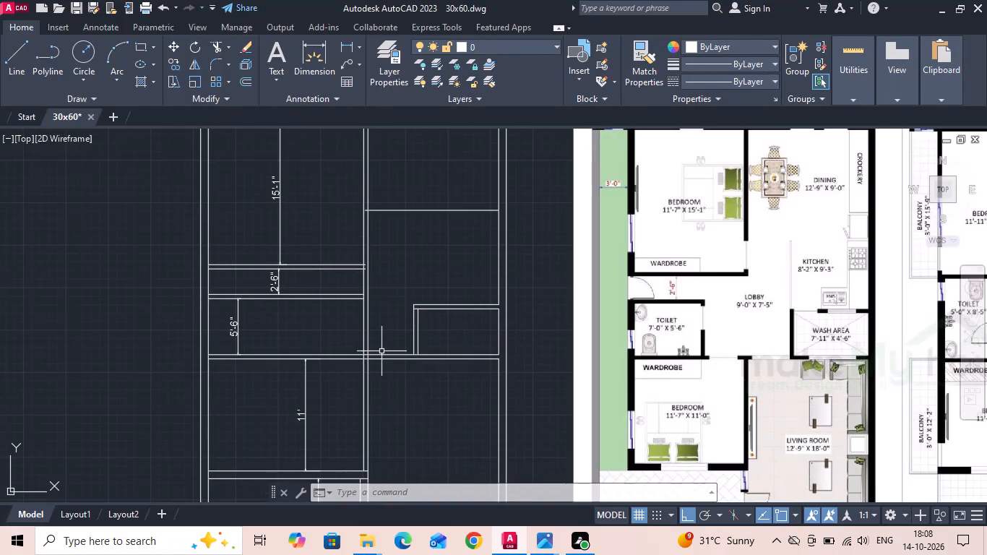
pyautogui.moveTo(384, 314); pyautogui.dragTo(392, 346, button='middle')
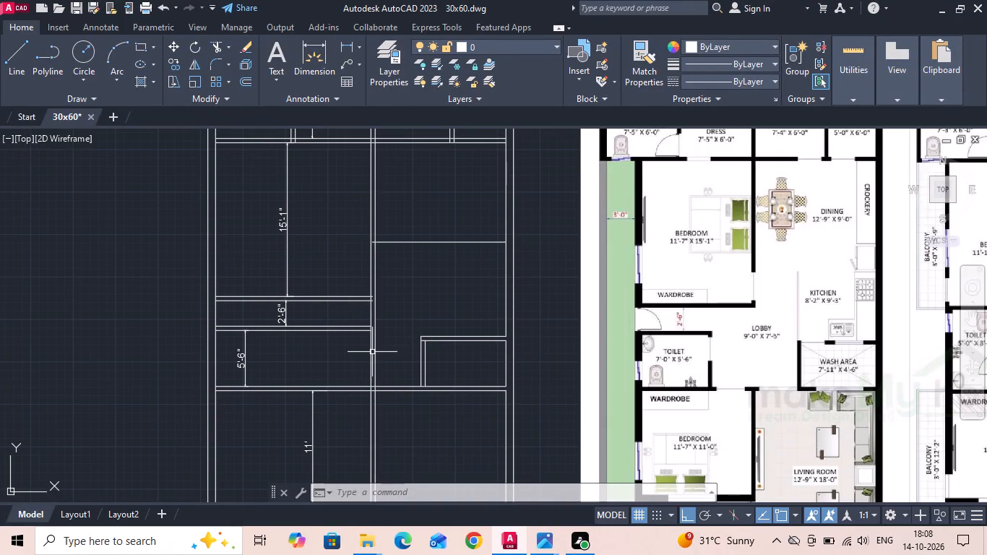
pyautogui.moveTo(346, 351); pyautogui.dragTo(358, 356, button='middle')
pyautogui.write('tr')
pyautogui.press('space')
pyautogui.press('space')
pyautogui.scroll(1, 377, 316)
pyautogui.press('Escape')
pyautogui.write('ex')
pyautogui.press('space')
pyautogui.moveTo(371, 267); pyautogui.dragTo(354, 363)
pyautogui.press('Escape')
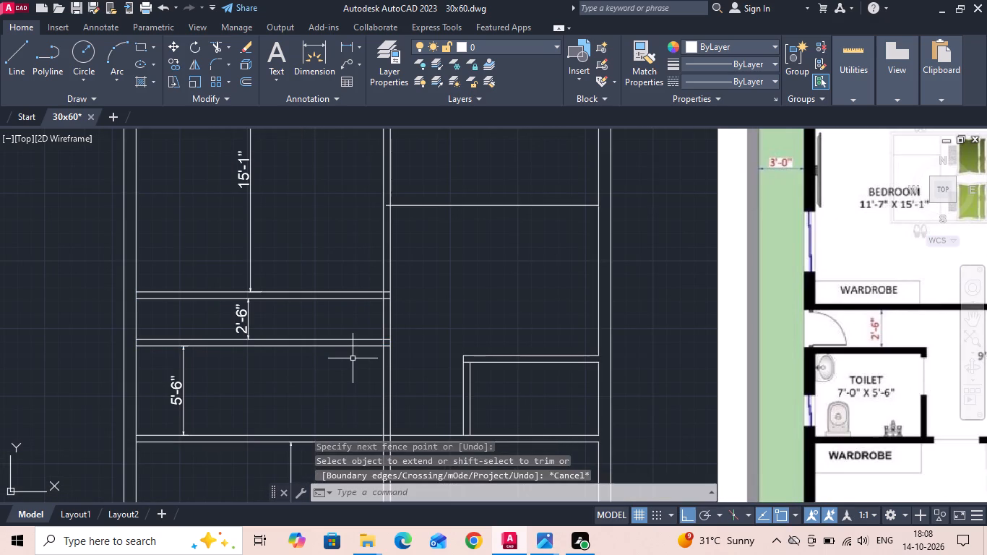
# Trim the long vertical wall's lines across the 2'-6" passage and the line stub inside the bedroom wall's corner.
pyautogui.write('tr')
pyautogui.press('space')
pyautogui.press('space')
pyautogui.moveTo(367, 310); pyautogui.dragTo(418, 311)
pyautogui.scroll(-1, 418, 311)
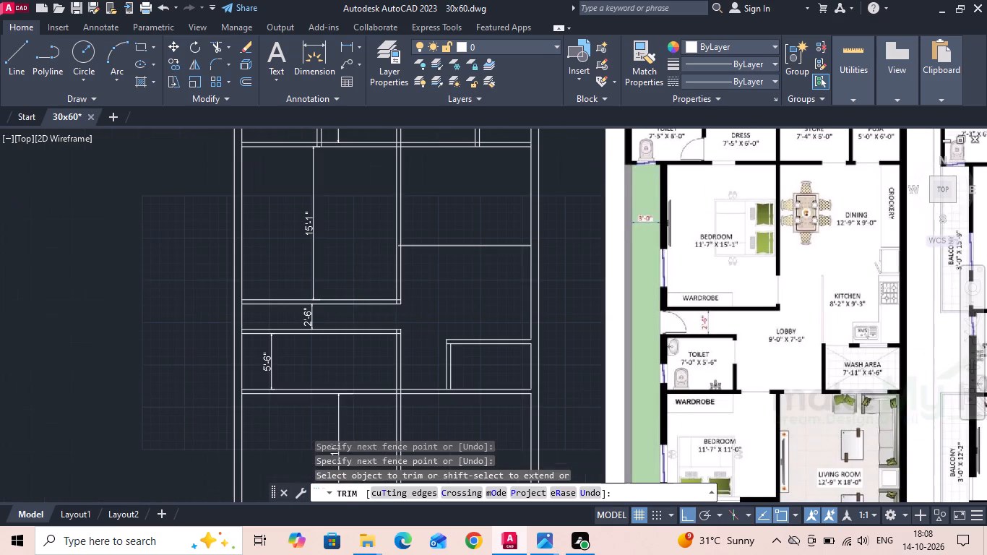
pyautogui.scroll(2, 417, 311)
pyautogui.scroll(1, 360, 291)
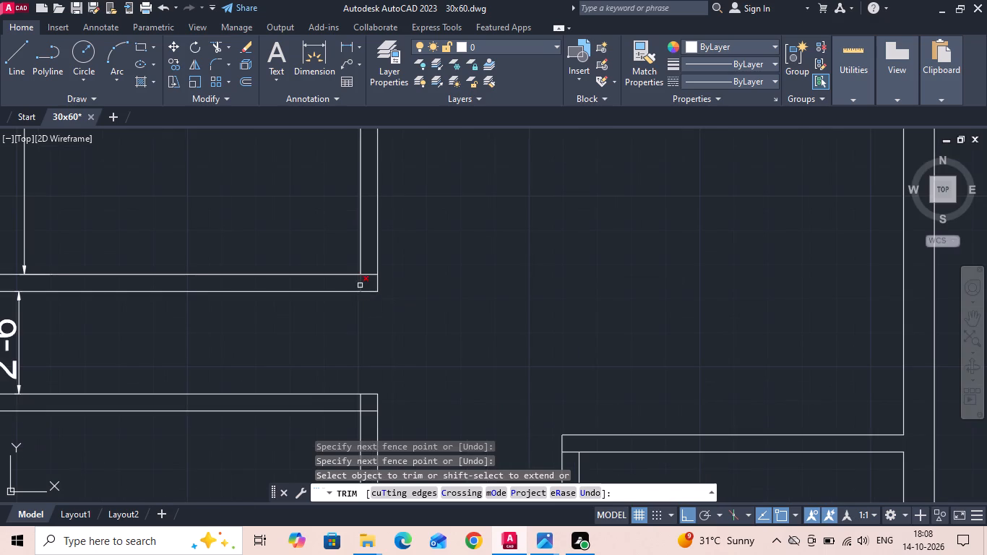
pyautogui.click(360, 285)
pyautogui.scroll(-2, 545, 314)
pyautogui.moveTo(535, 326); pyautogui.dragTo(551, 267, button='middle')
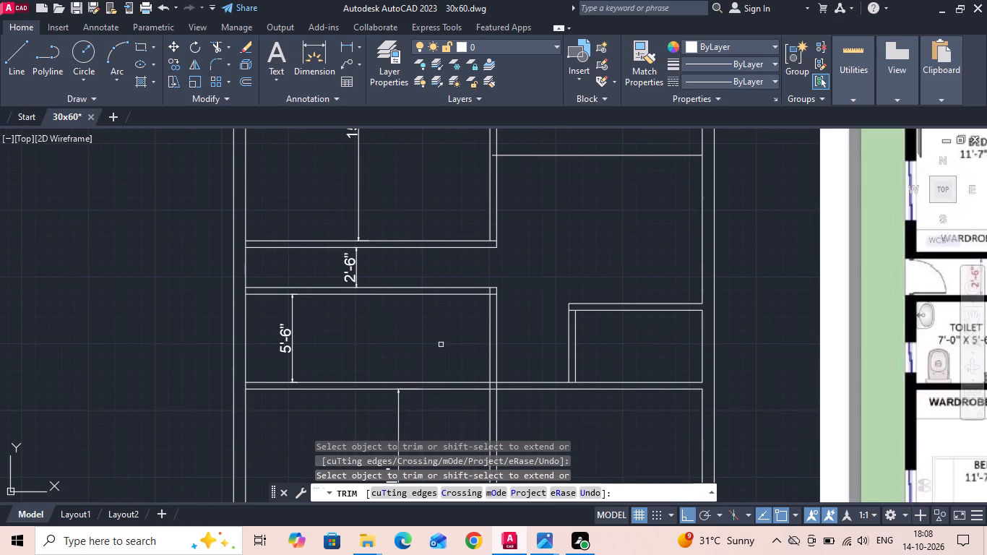
pyautogui.press('Escape')
# Extend the two wall lines facing the 2'-6" passage across the side outer wall to its outer line.
pyautogui.scroll(-1, 365, 337)
pyautogui.press('e')
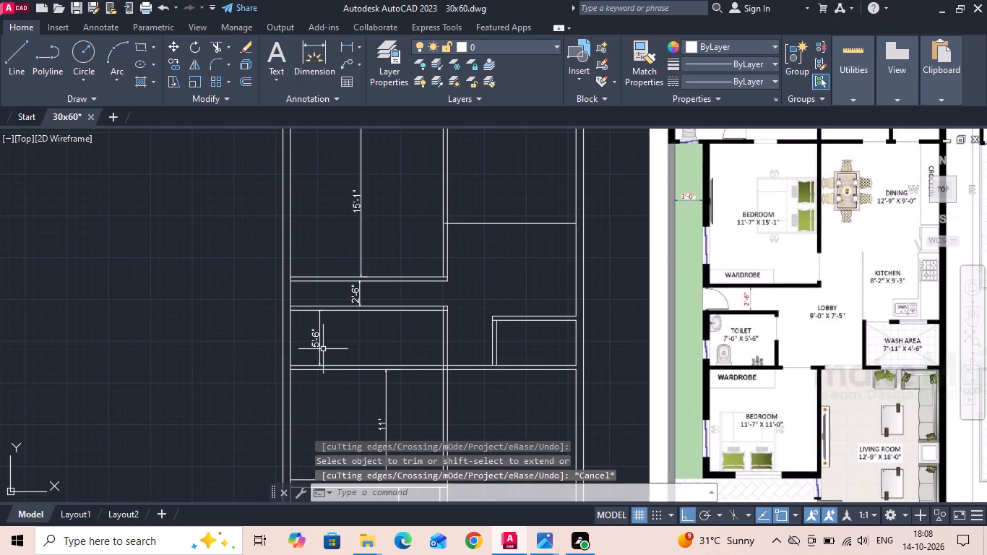
pyautogui.press('x')
pyautogui.press('space')
pyautogui.press('space')
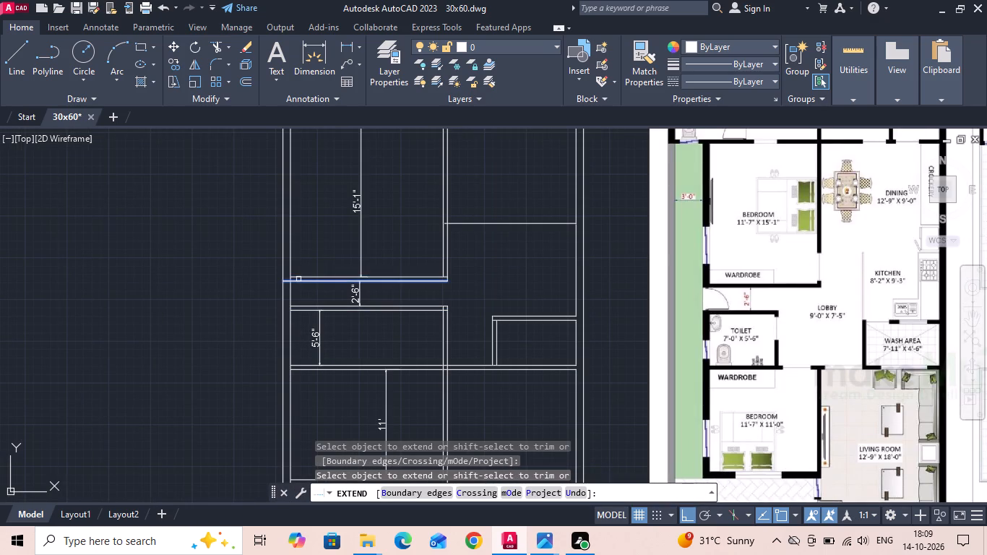
pyautogui.click(298, 280)
pyautogui.click(294, 305)
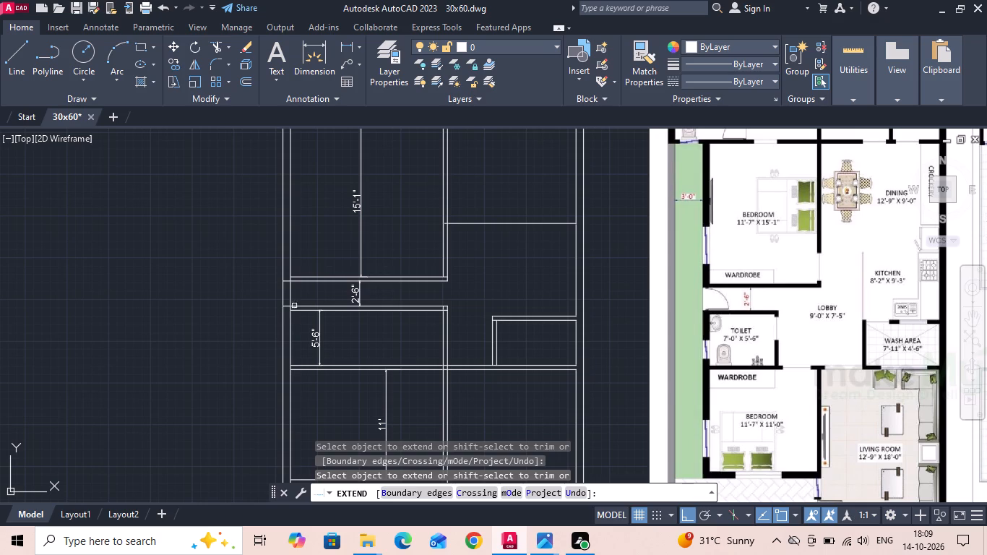
pyautogui.press('Escape')
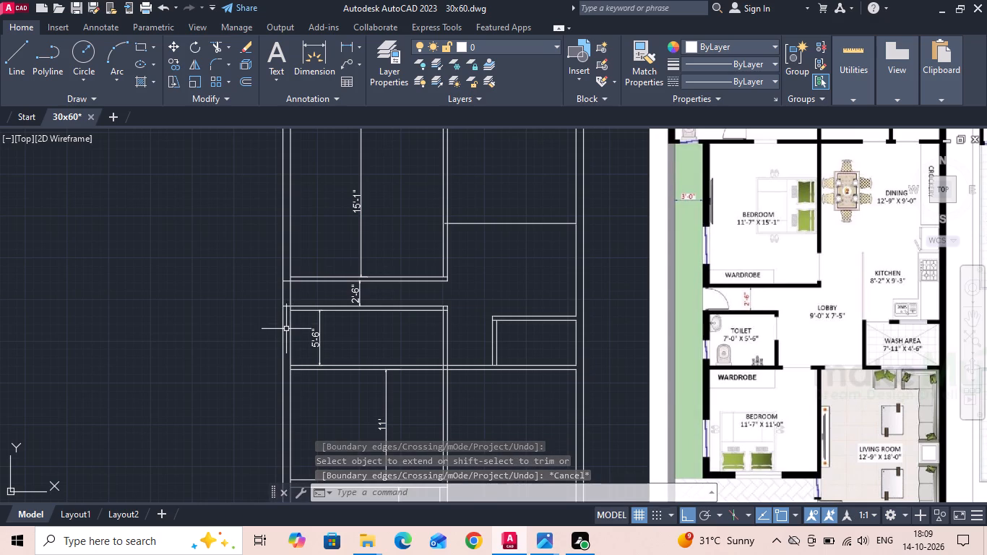
# Measure the top toilet's door opening and the dress room's opening on the ground floor reference image.
pyautogui.scroll(-1, 298, 329)
pyautogui.scroll(1, 306, 264)
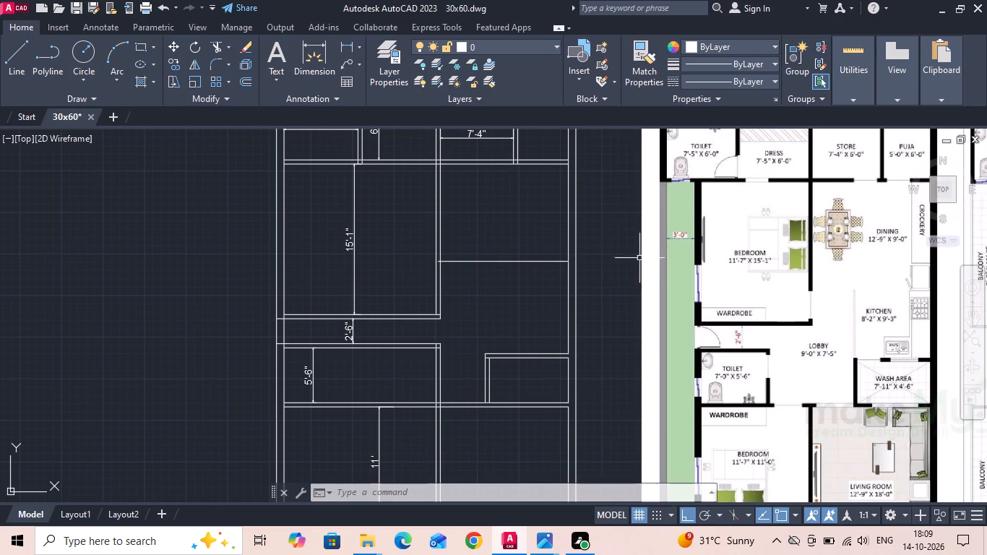
pyautogui.moveTo(689, 271); pyautogui.dragTo(357, 319, button='middle')
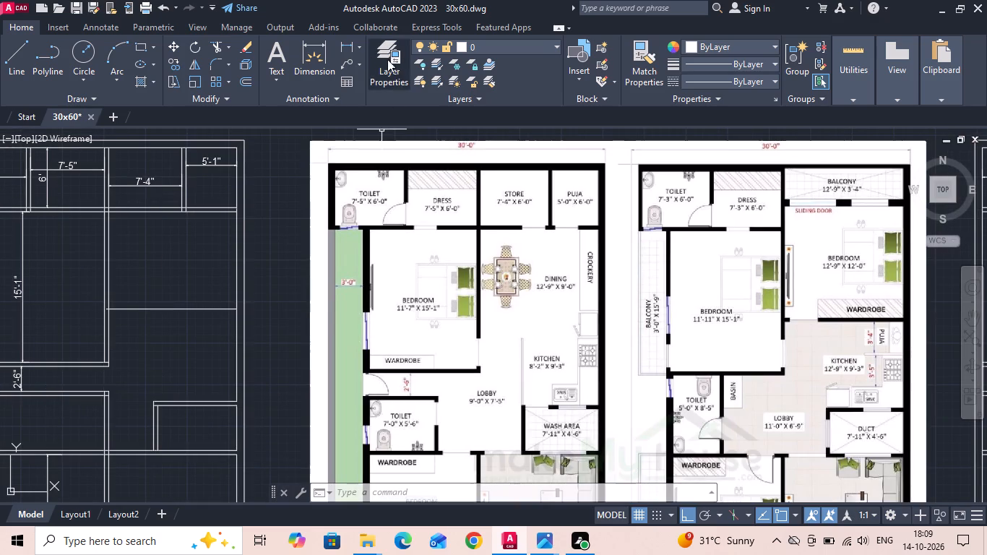
pyautogui.click(350, 47)
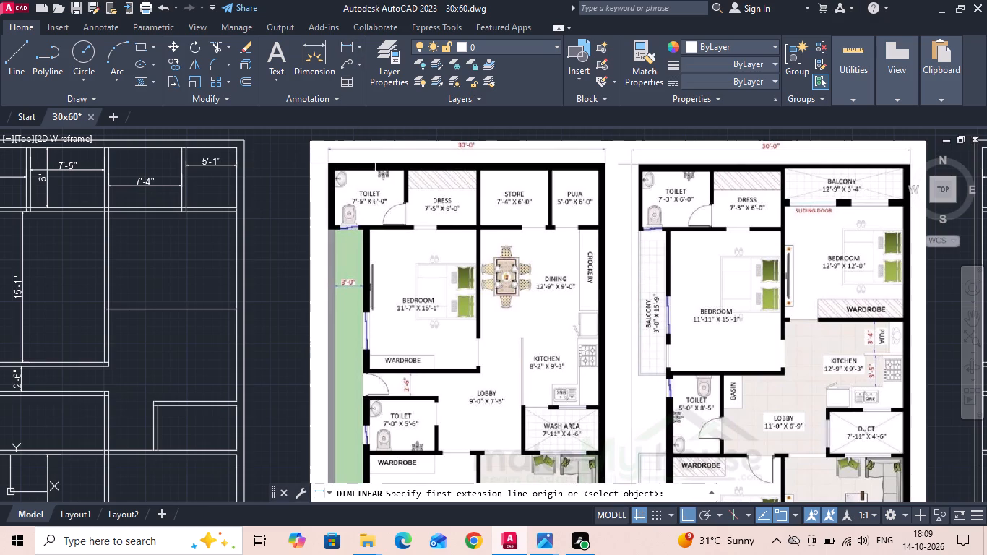
pyautogui.scroll(2, 394, 197)
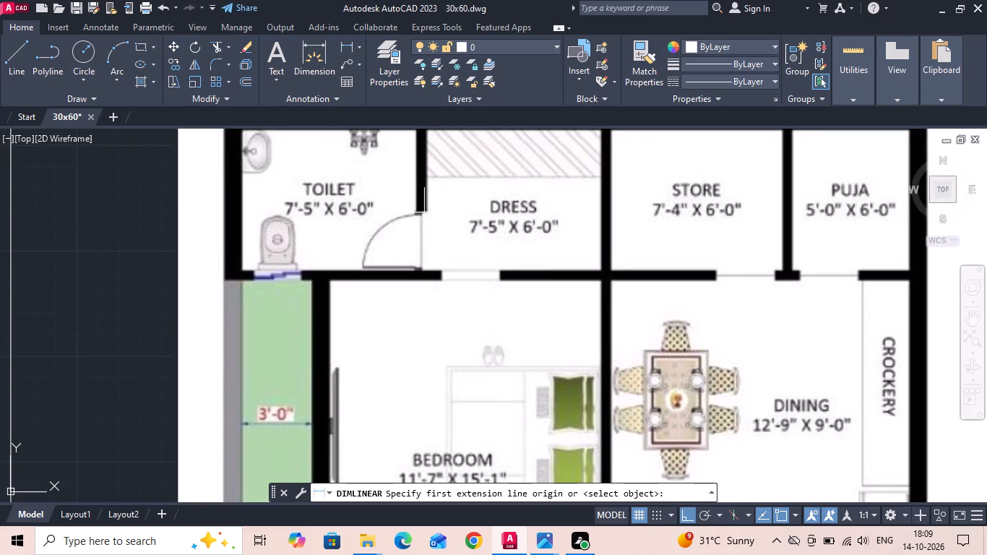
pyautogui.click(424, 212)
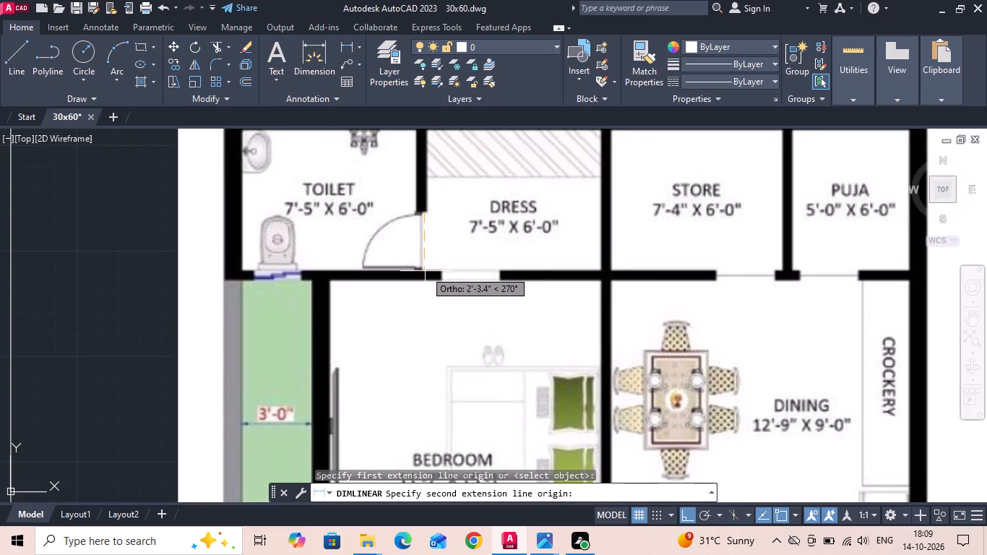
pyautogui.press('Escape')
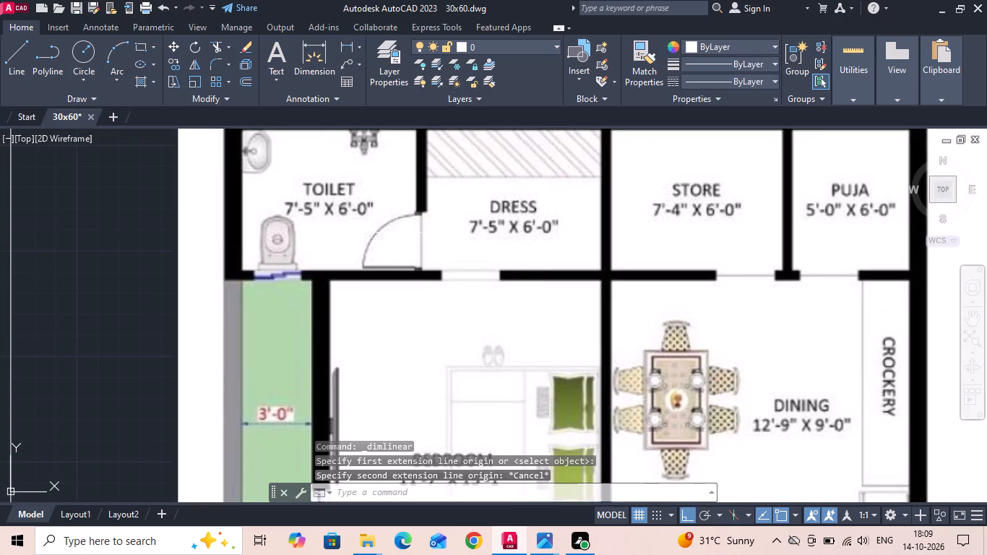
pyautogui.scroll(1, 441, 278)
pyautogui.press('space')
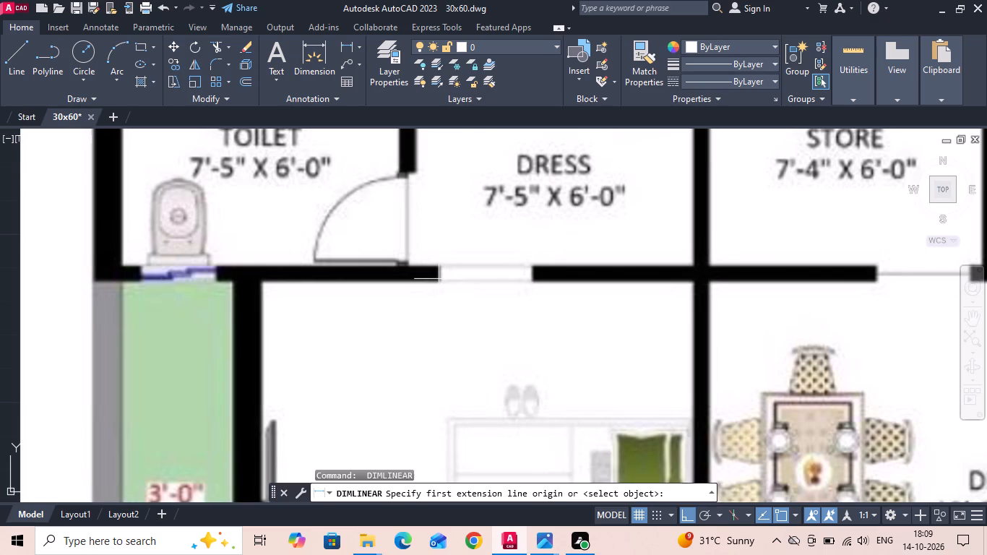
pyautogui.click(439, 278)
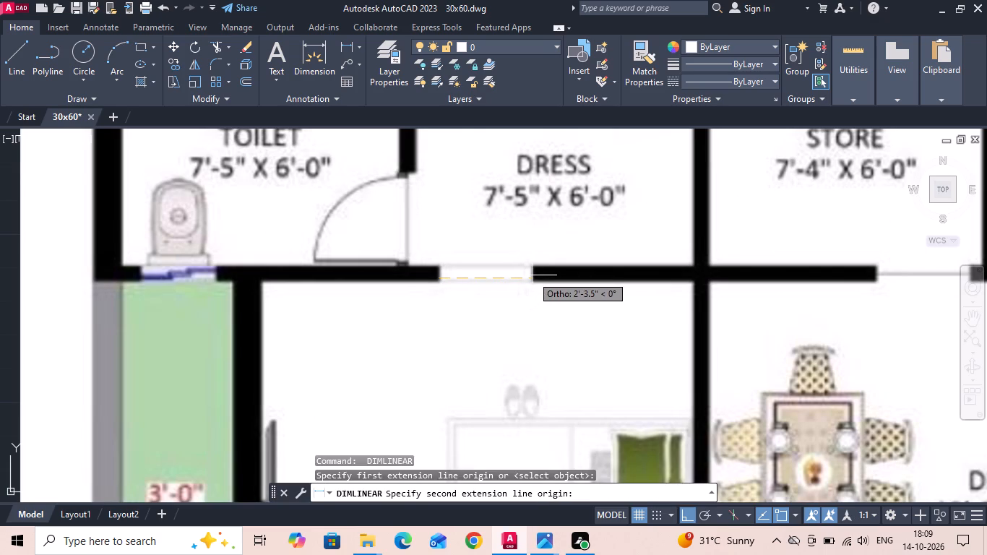
pyautogui.press('Escape')
# Measure the door opening of the 11'-7" x 15'-1" bedroom on the ground floor reference image.
pyautogui.scroll(-2, 341, 220)
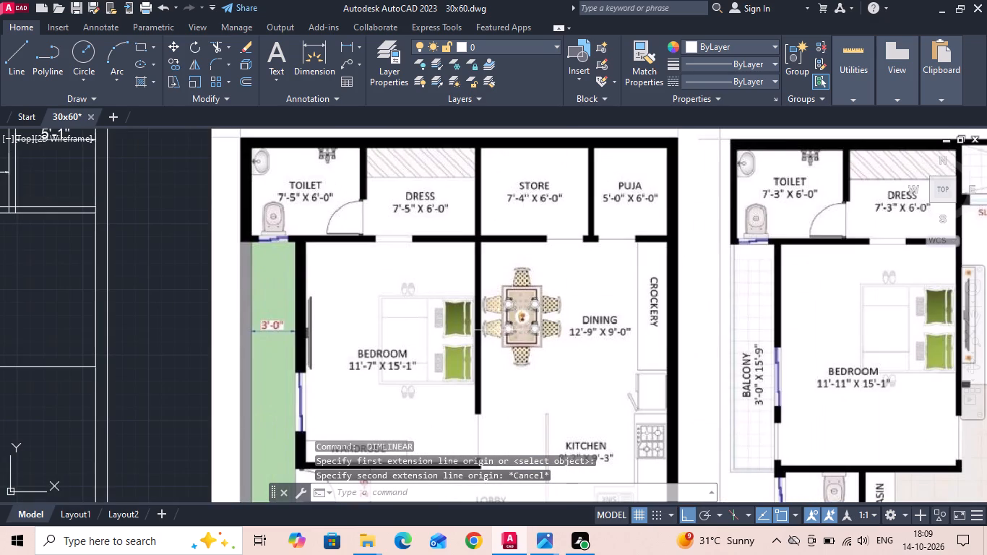
pyautogui.moveTo(483, 331); pyautogui.dragTo(488, 219, button='middle')
pyautogui.scroll(2, 486, 309)
pyautogui.press('space')
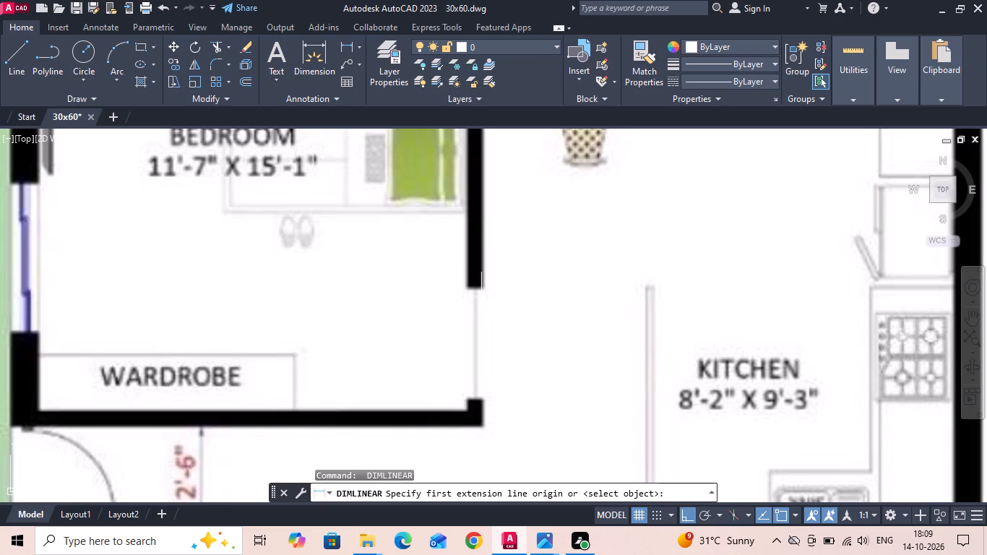
pyautogui.click(480, 289)
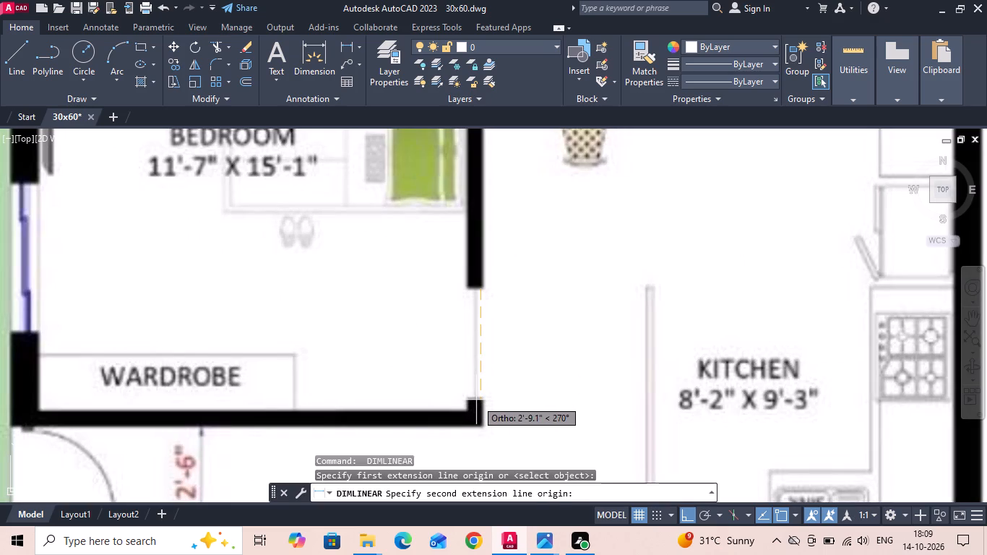
pyautogui.press('Escape')
# Measure the living room's entrance door opening beside the parking on the ground floor reference image.
pyautogui.scroll(-2, 503, 319)
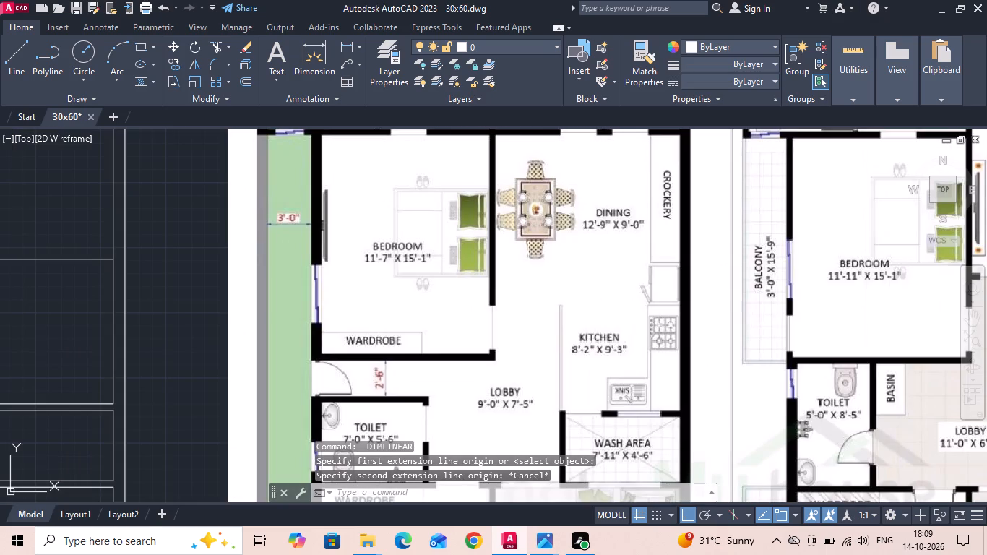
pyautogui.scroll(-3, 529, 258)
pyautogui.scroll(2, 501, 369)
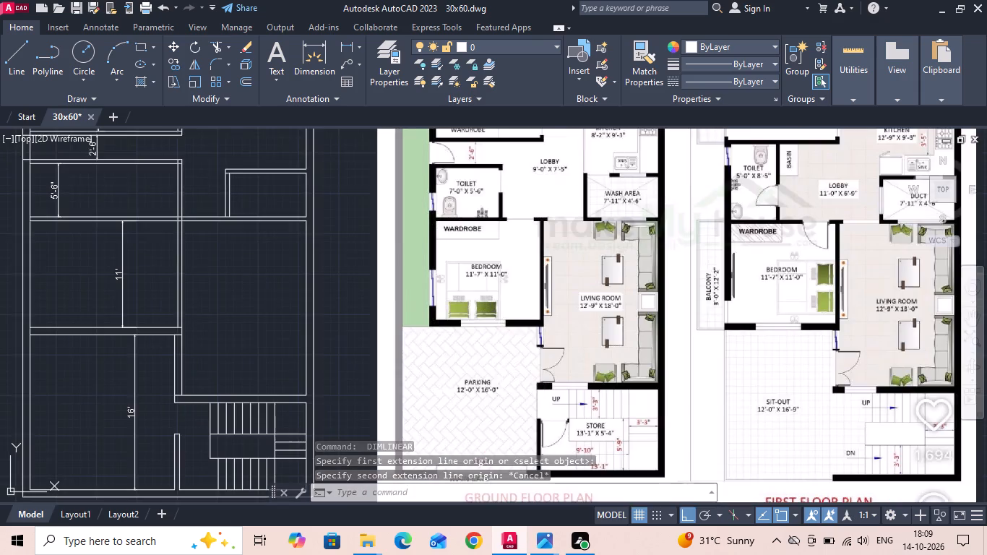
pyautogui.scroll(2, 509, 360)
pyautogui.press('space')
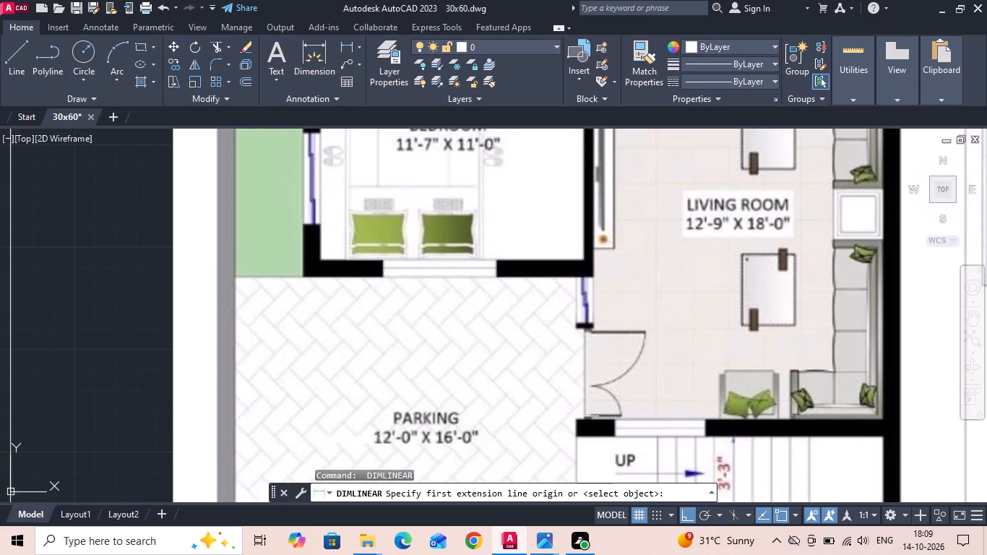
pyautogui.click(578, 421)
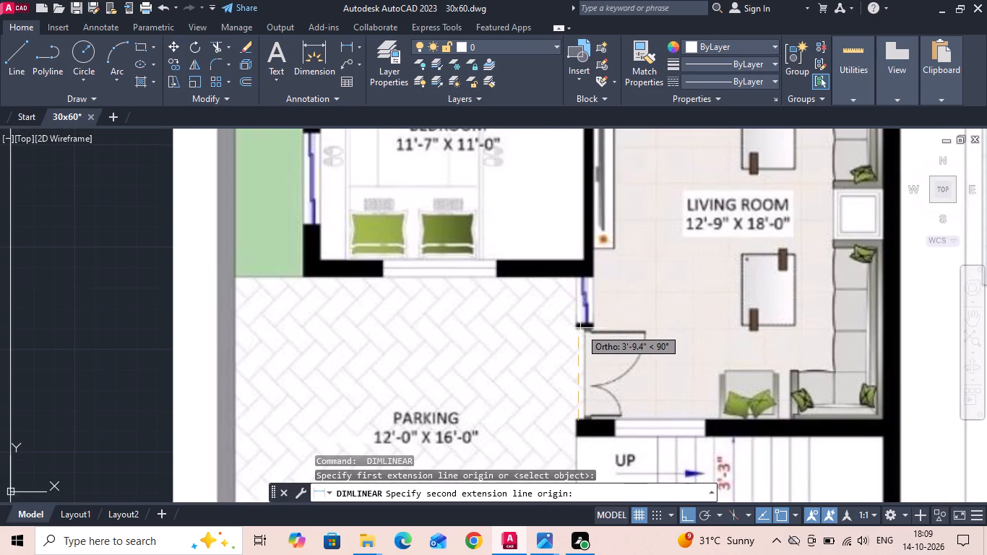
pyautogui.press('Escape')
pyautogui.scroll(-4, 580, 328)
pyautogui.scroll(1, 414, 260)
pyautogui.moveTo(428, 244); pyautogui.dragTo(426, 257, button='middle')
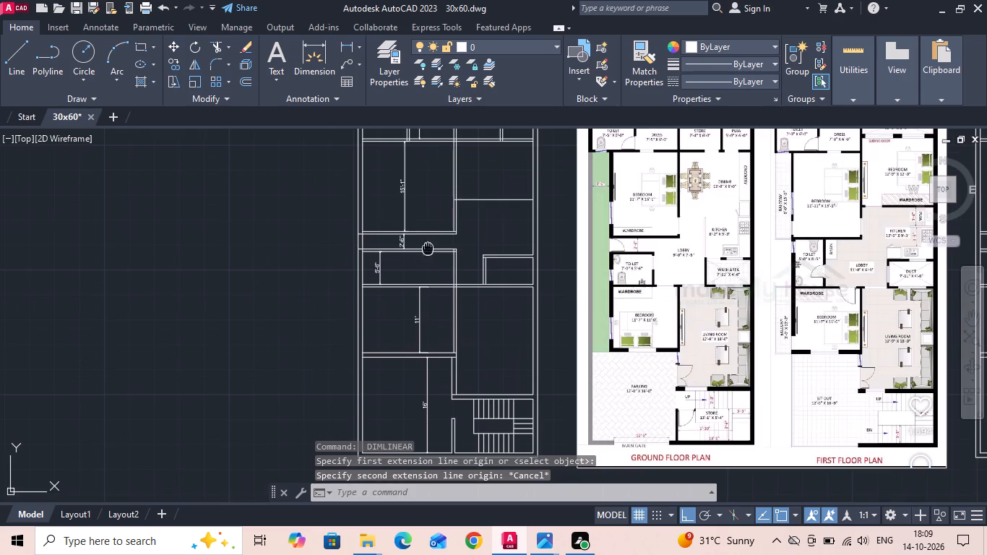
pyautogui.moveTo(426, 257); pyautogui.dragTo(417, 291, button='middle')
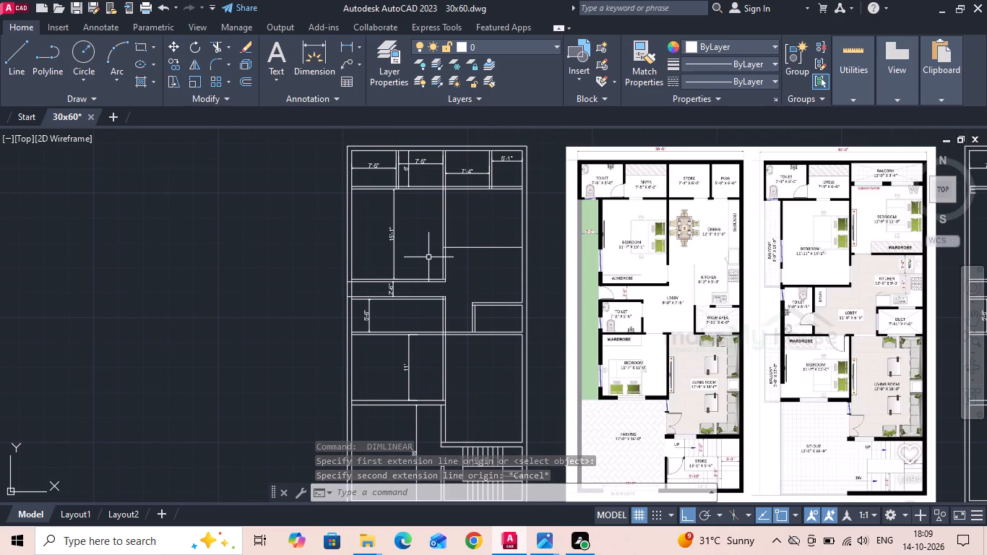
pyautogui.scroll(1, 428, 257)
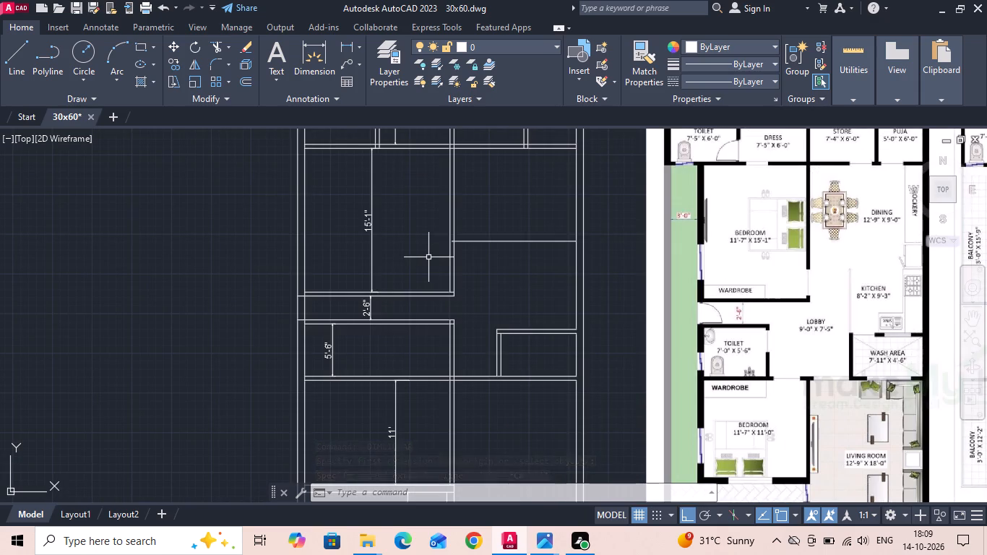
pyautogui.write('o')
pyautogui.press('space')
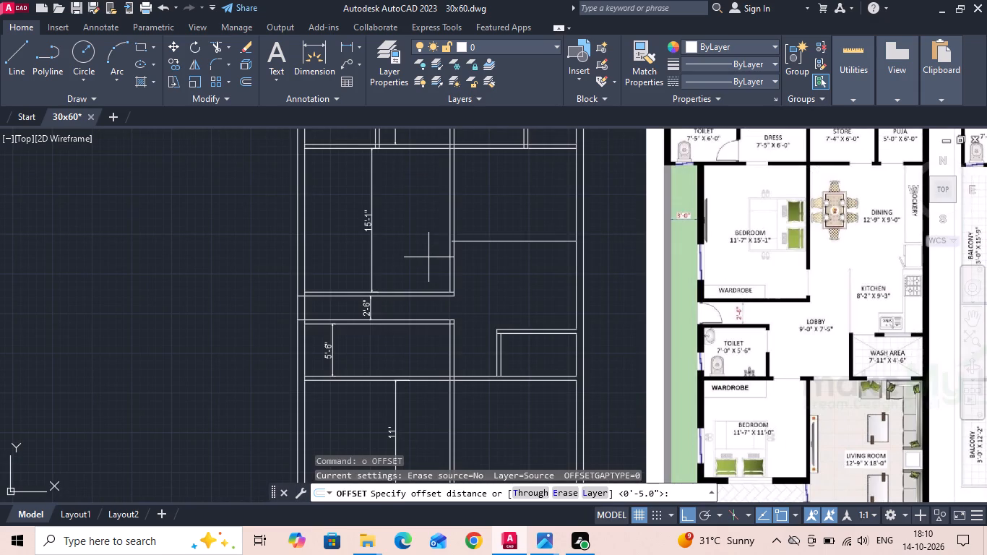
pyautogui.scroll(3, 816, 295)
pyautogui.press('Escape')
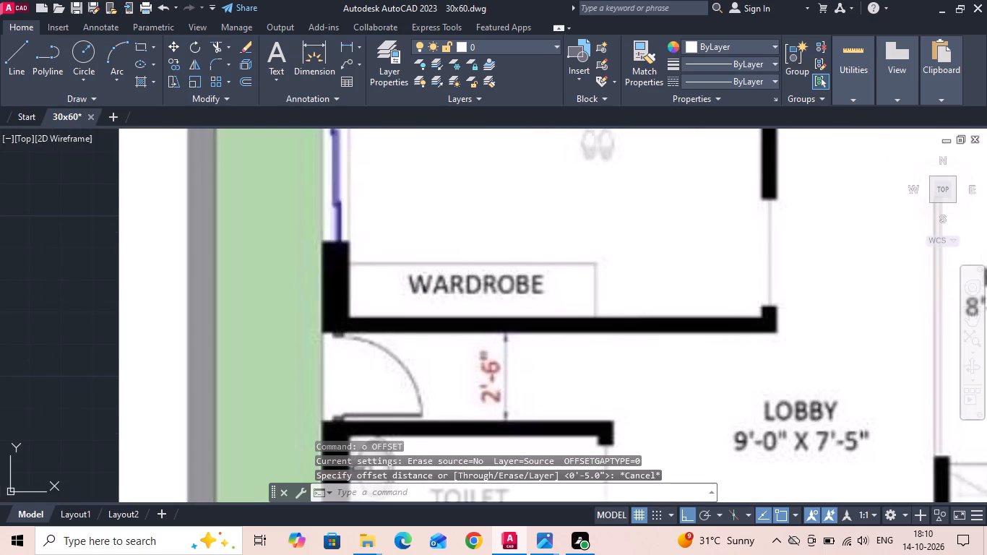
# Measure the short wall stub beside the door opening of the 11'-7" x 15'-1" bedroom on the ground floor reference image.
pyautogui.click(345, 48)
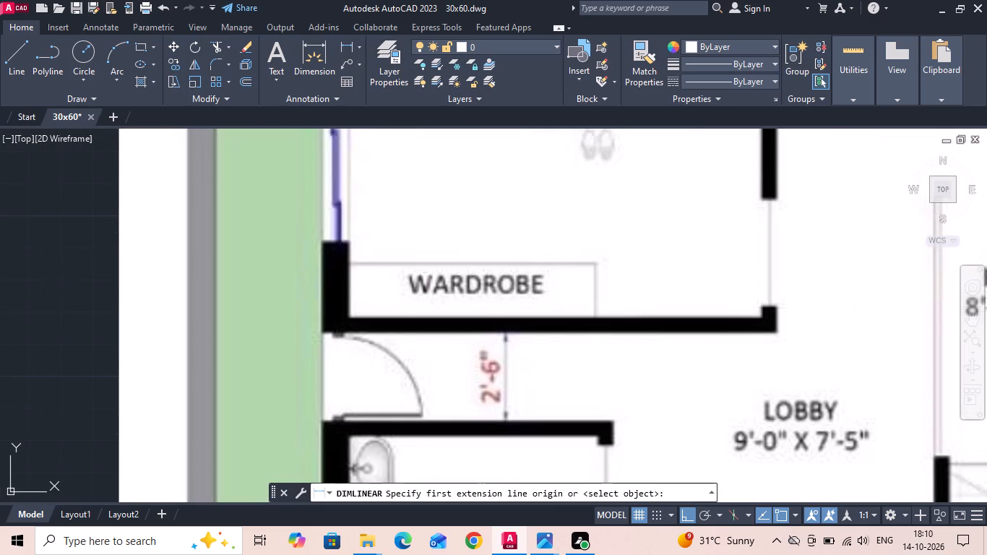
pyautogui.scroll(2, 798, 322)
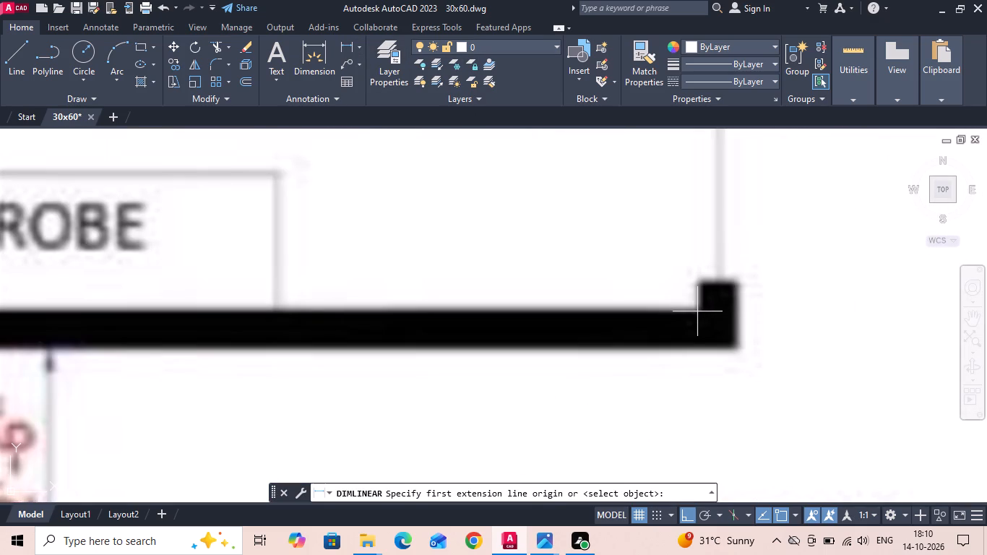
pyautogui.click(697, 311)
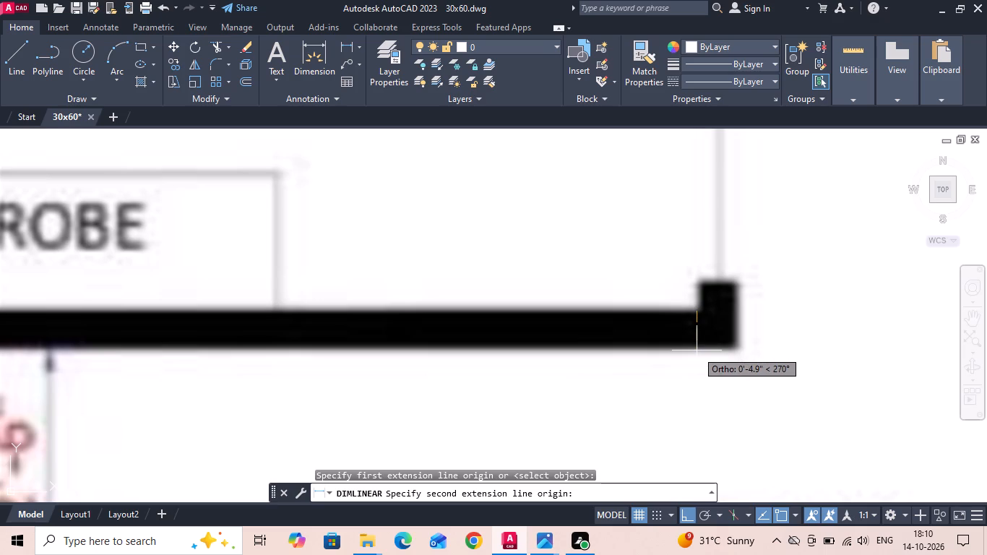
pyautogui.scroll(1, 694, 347)
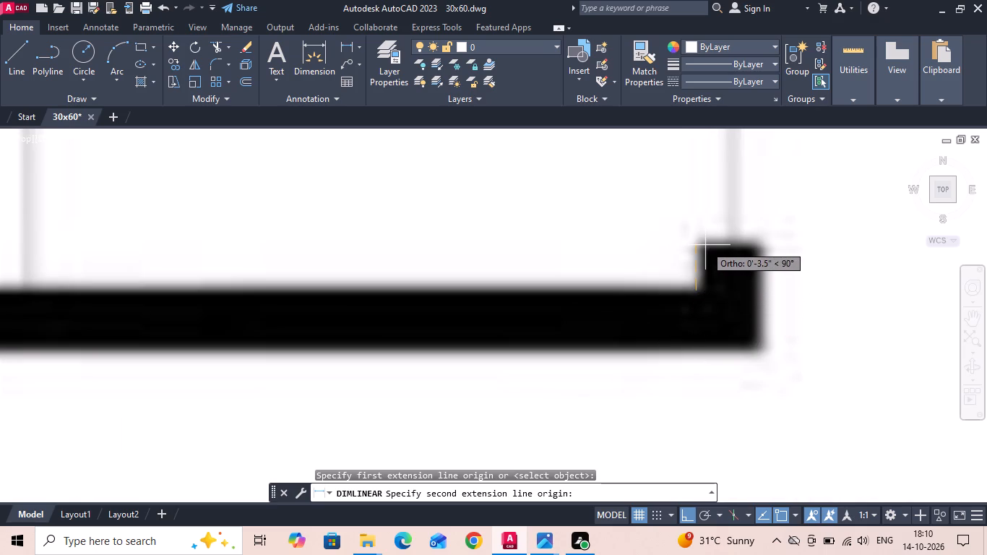
pyautogui.press('Escape')
pyautogui.press('space')
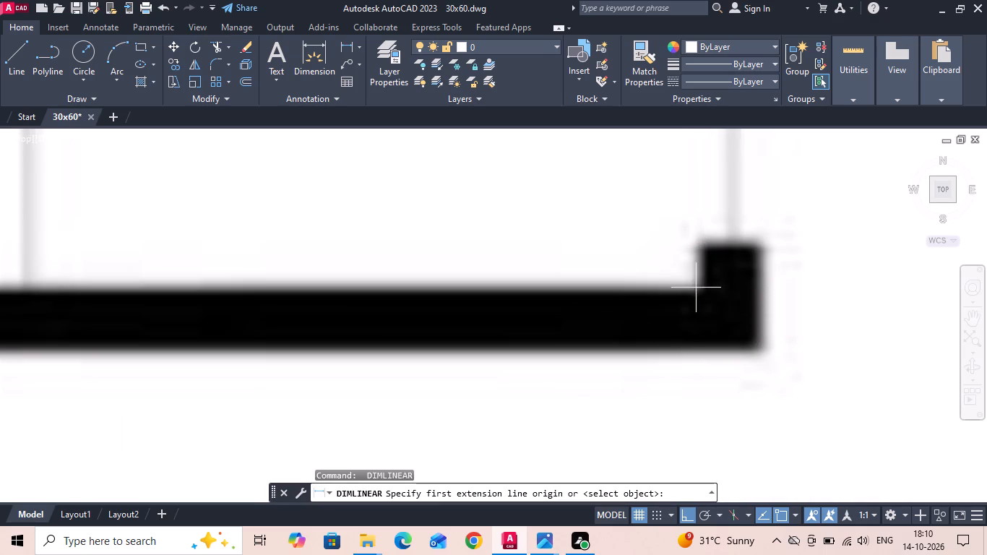
pyautogui.click(699, 288)
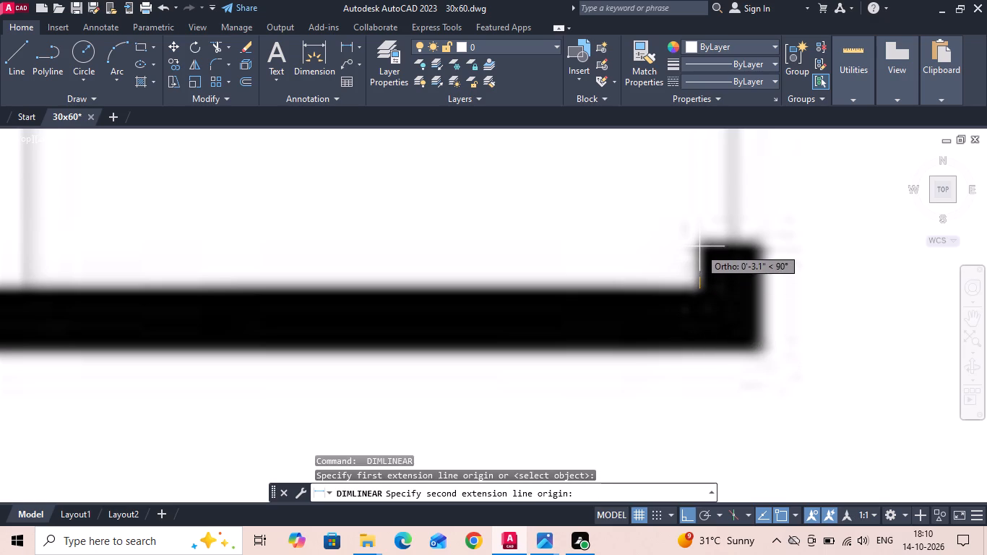
pyautogui.scroll(1, 699, 246)
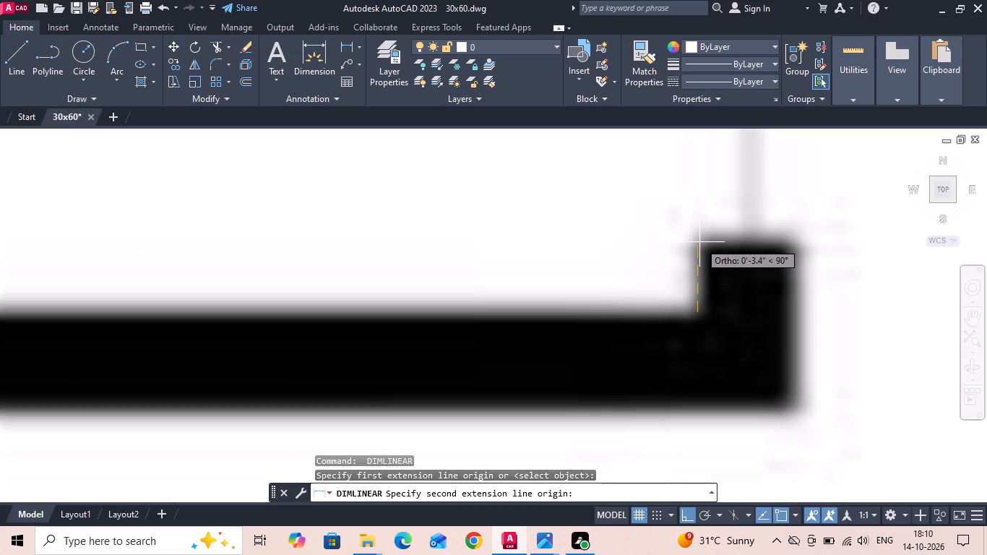
pyautogui.press('Escape')
pyautogui.scroll(-3, 699, 247)
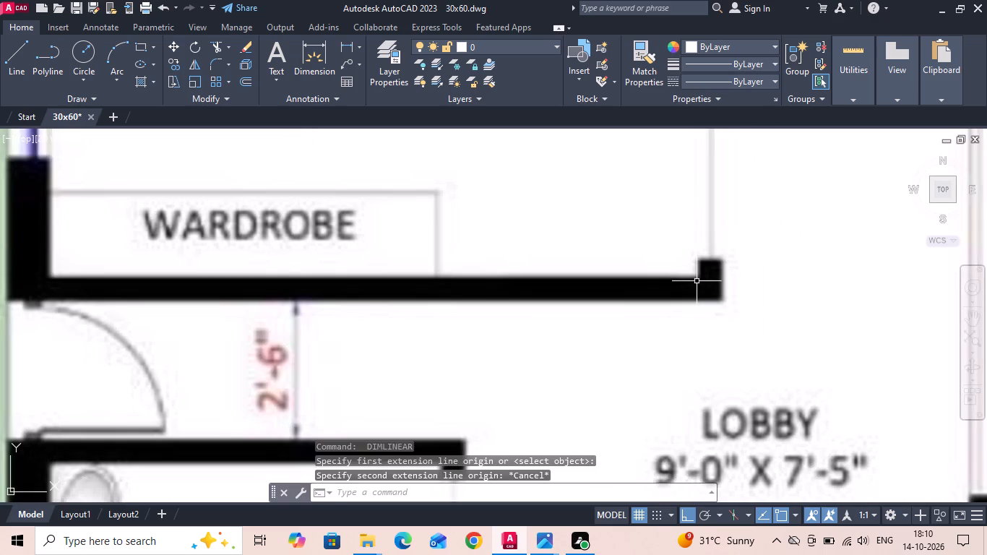
pyautogui.press('space')
pyautogui.scroll(-5, 692, 278)
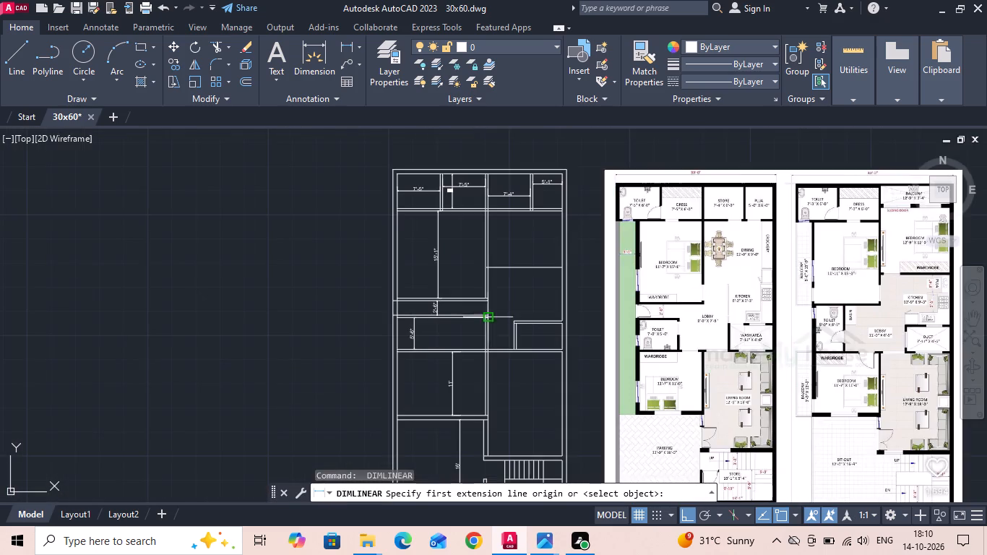
pyautogui.scroll(2, 477, 302)
pyautogui.press('Escape')
# Offset the bedroom-side line of the wall above the 2'-6" passage 4" into the 15'-1" bedroom.
pyautogui.write('o')
pyautogui.press('space')
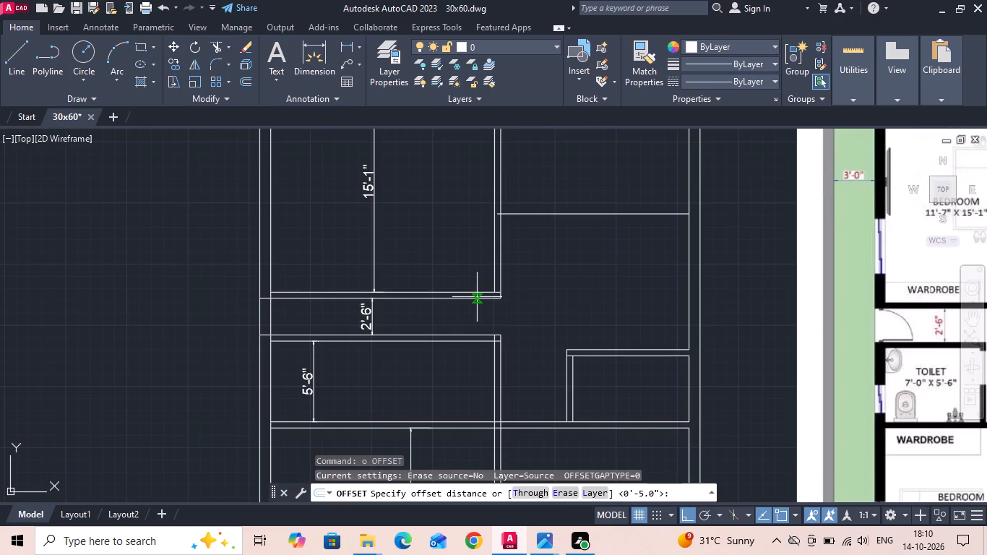
pyautogui.press('4')
pyautogui.press('space')
pyautogui.scroll(2, 486, 286)
pyautogui.click(484, 299)
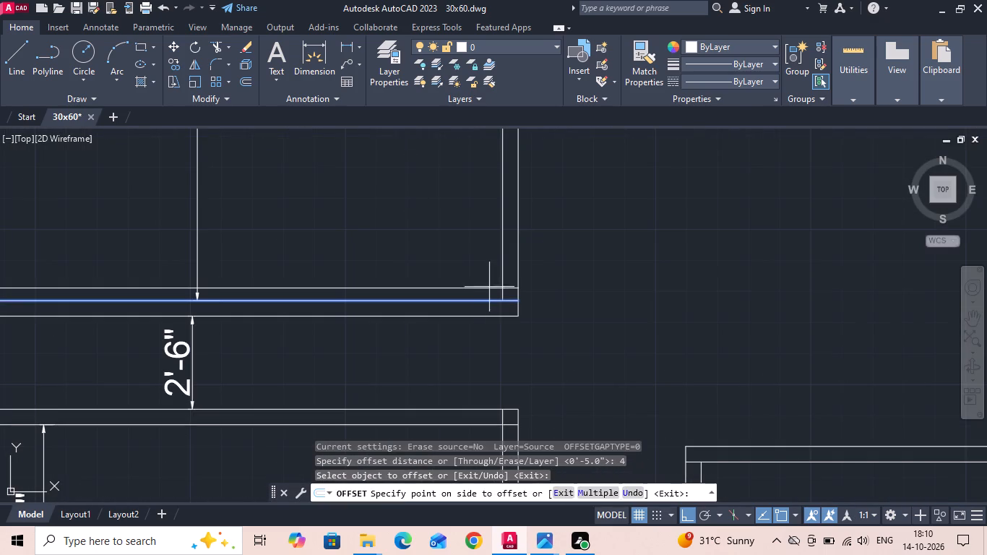
pyautogui.click(492, 281)
pyautogui.scroll(-2, 471, 330)
pyautogui.press('Escape')
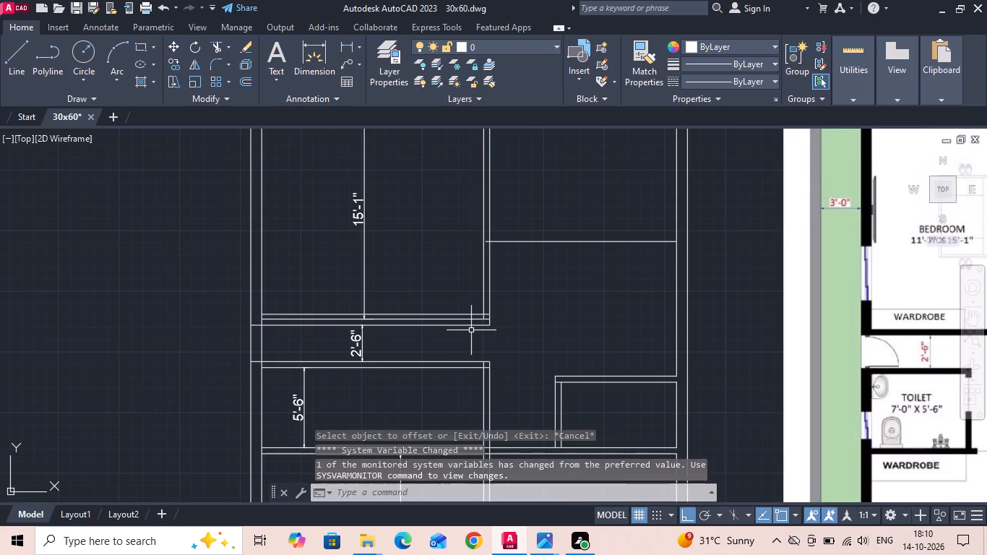
# Offset the new door stub line 3' further into the bedroom to mark the other edge of the door opening.
pyautogui.press('o')
pyautogui.press('space')
pyautogui.write("3'")
pyautogui.press('Return')
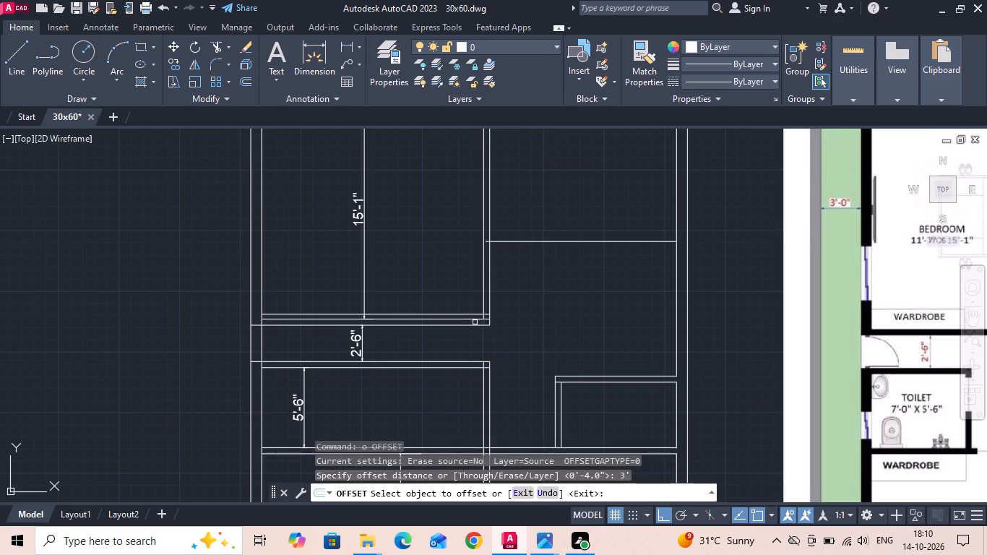
pyautogui.click(478, 314)
pyautogui.click(477, 297)
pyautogui.press('Escape')
# Trim the bedroom wall between the two offset lines to open the doorway, and trim the leftover lines around the 4" stub.
pyautogui.write('tr')
pyautogui.press('space')
pyautogui.press('space')
pyautogui.moveTo(445, 259); pyautogui.dragTo(513, 298)
pyautogui.scroll(2, 488, 312)
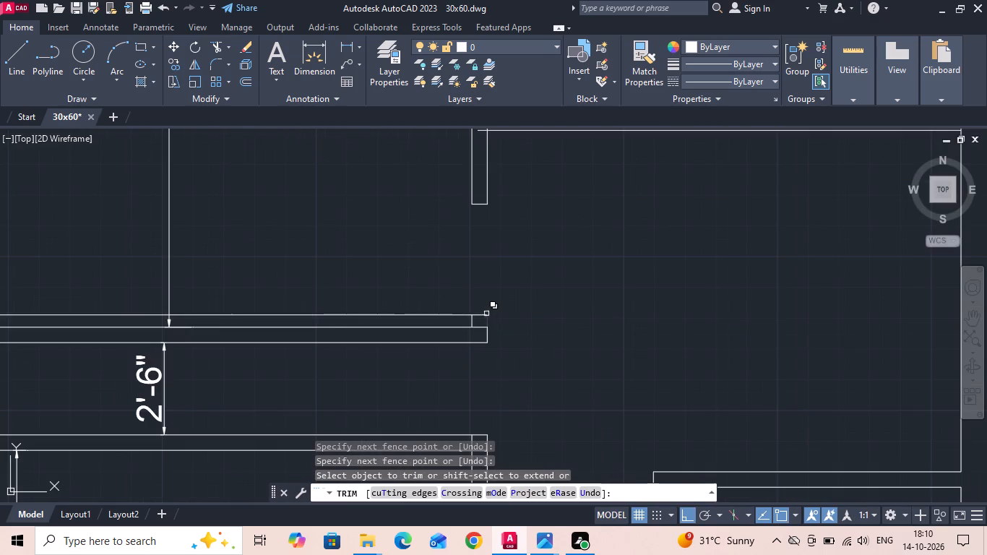
pyautogui.click(450, 317)
pyautogui.click(480, 327)
pyautogui.scroll(-2, 577, 296)
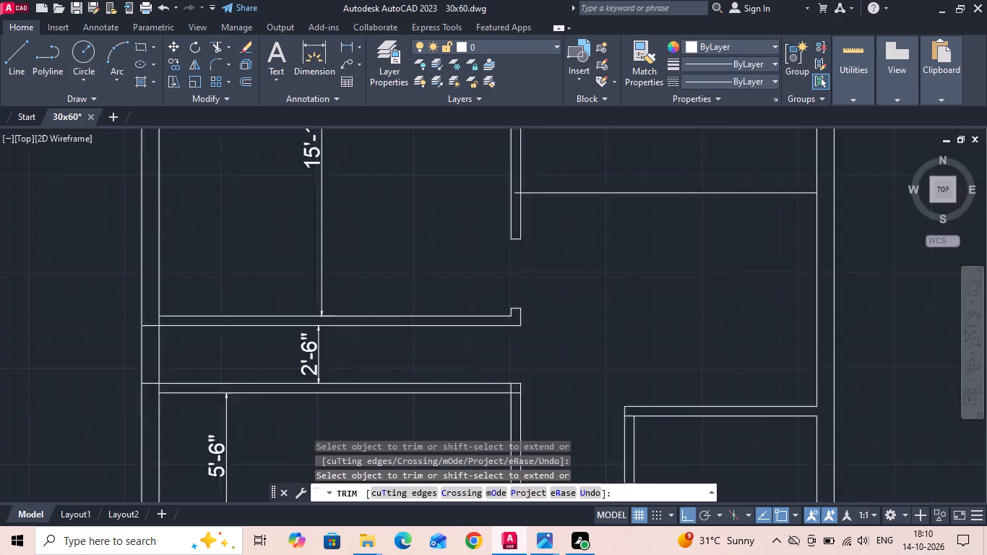
# Trim the inner line of the side outer wall between the two walls of the 2'-6" passage.
pyautogui.scroll(1, 343, 327)
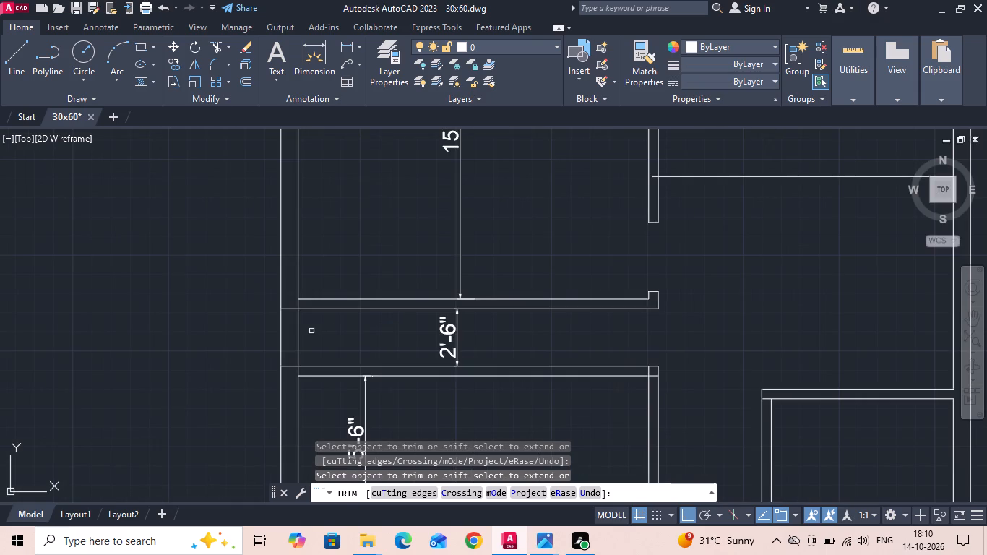
pyautogui.moveTo(303, 335); pyautogui.dragTo(287, 338)
pyautogui.click(296, 332)
pyautogui.scroll(-2, 296, 332)
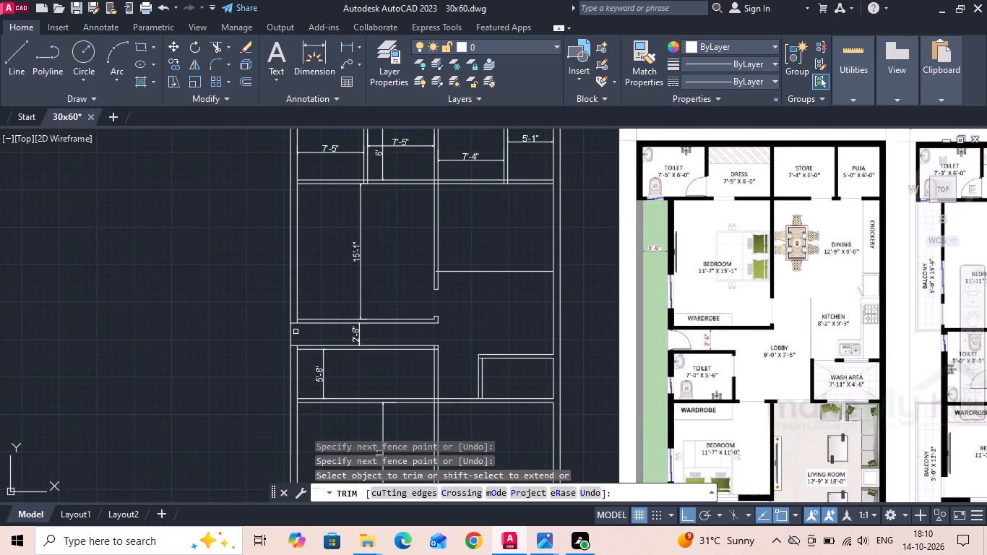
pyautogui.press('Escape')
# Offset the bedroom-side line of the wall between the 15'-1" bedroom and the dining area 11'-7" into the bedroom.
pyautogui.moveTo(368, 395); pyautogui.dragTo(366, 349, button='middle')
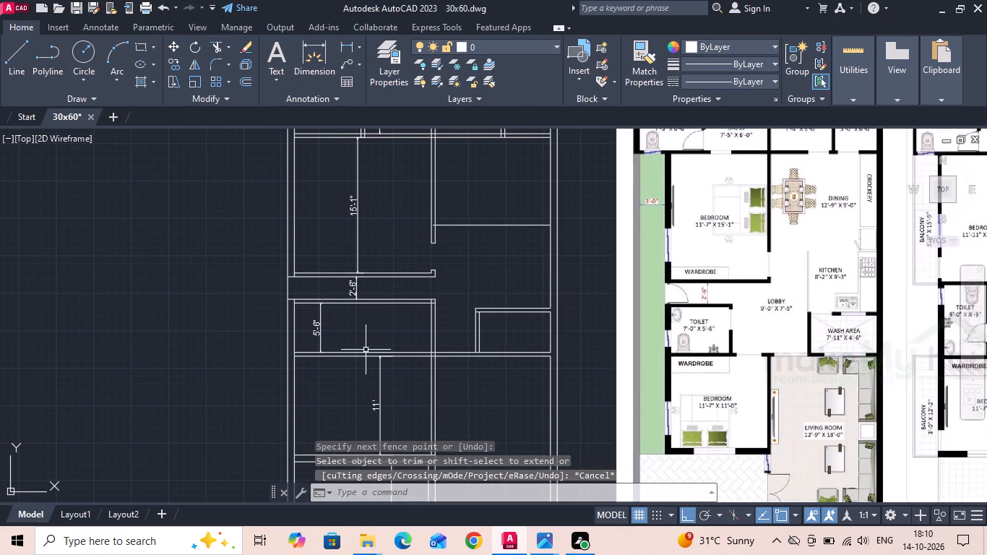
pyautogui.moveTo(379, 301); pyautogui.dragTo(389, 358, button='middle')
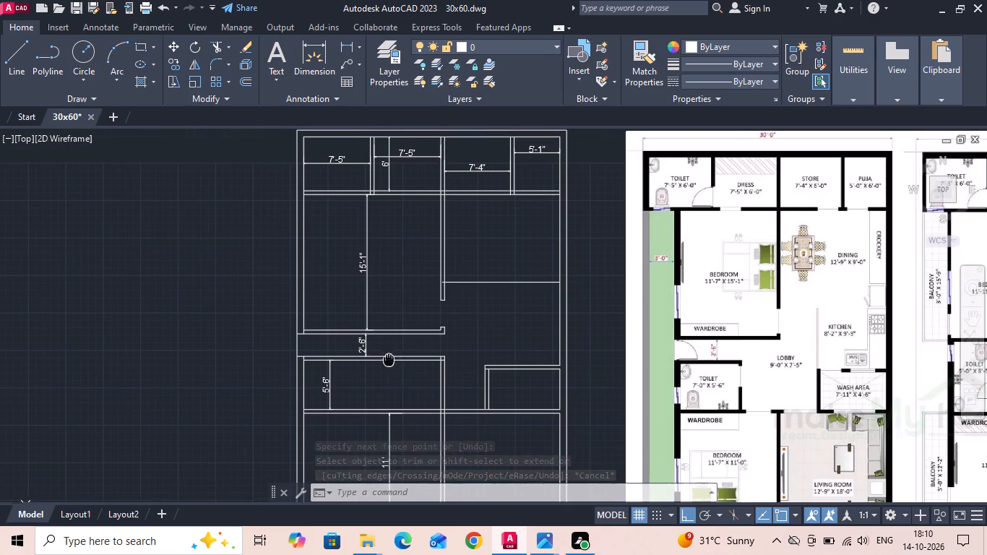
pyautogui.press('Escape')
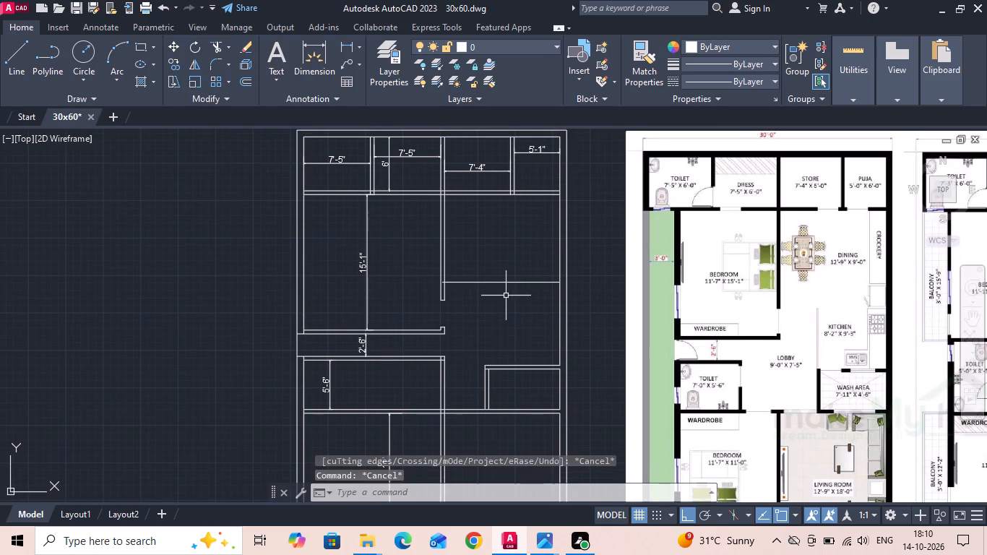
pyautogui.moveTo(501, 311); pyautogui.dragTo(499, 323, button='middle')
pyautogui.write('o 11')
pyautogui.press("'")
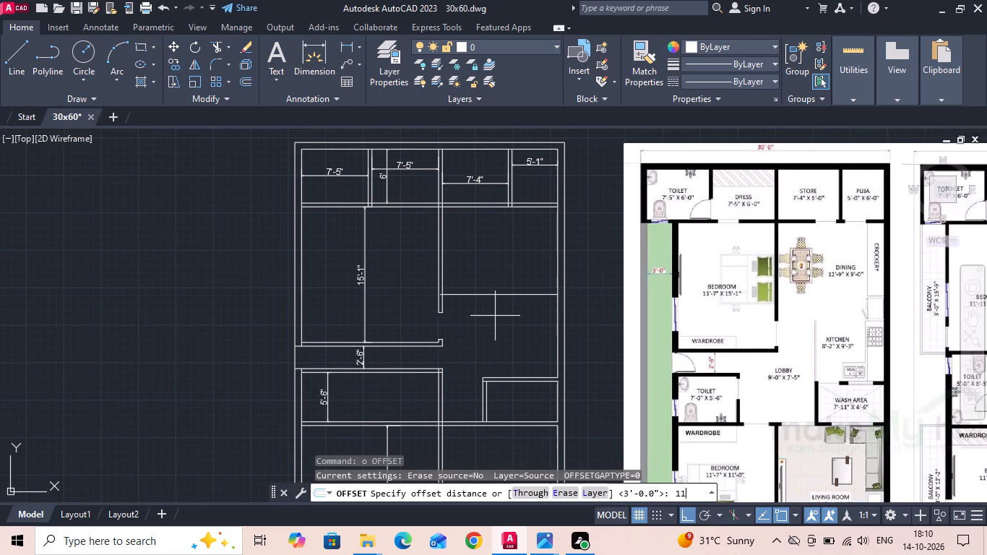
pyautogui.write('7')
pyautogui.press('space')
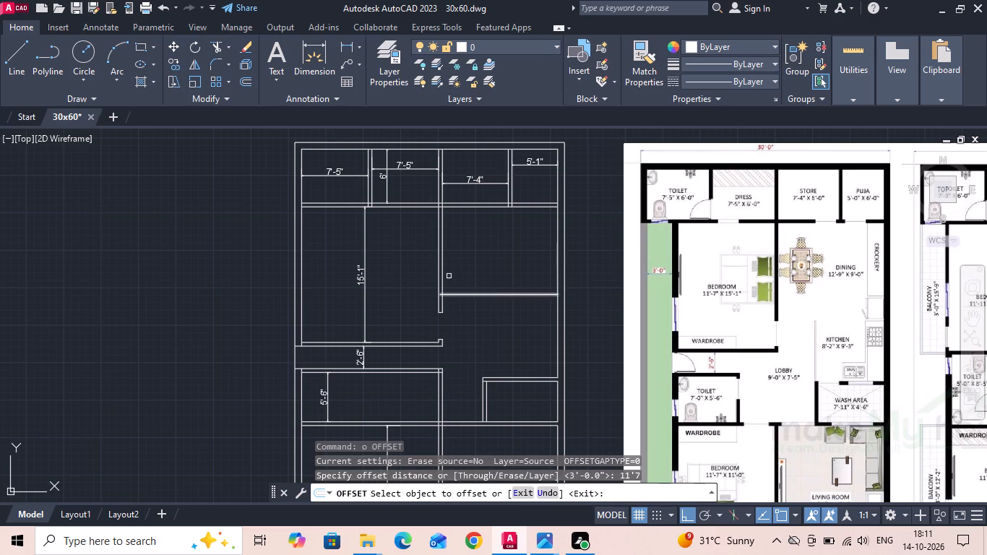
pyautogui.click(437, 258)
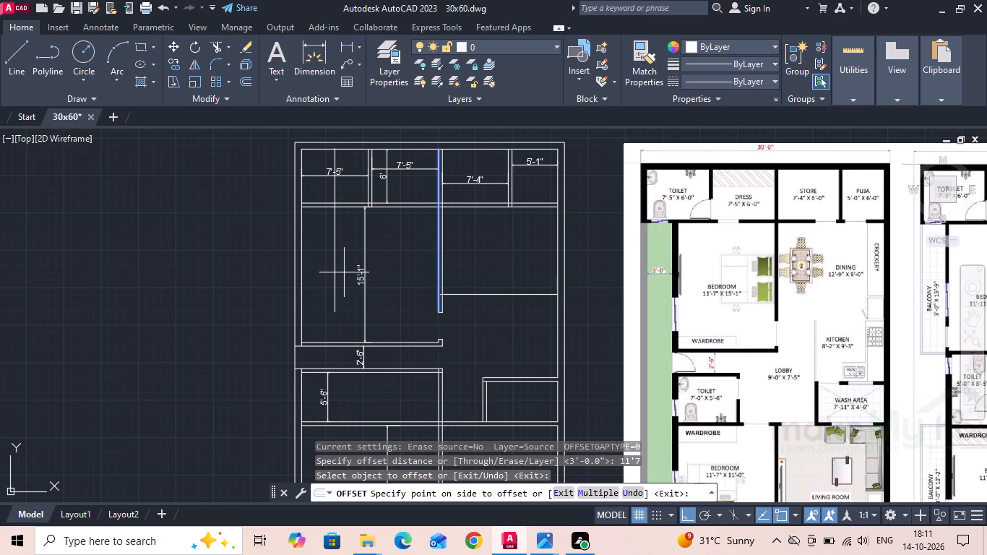
pyautogui.click(344, 272)
pyautogui.press('Escape')
# Offset the new bedroom line 9" toward the side outer wall to give the wall its thickness.
pyautogui.write('o 9')
pyautogui.press('space')
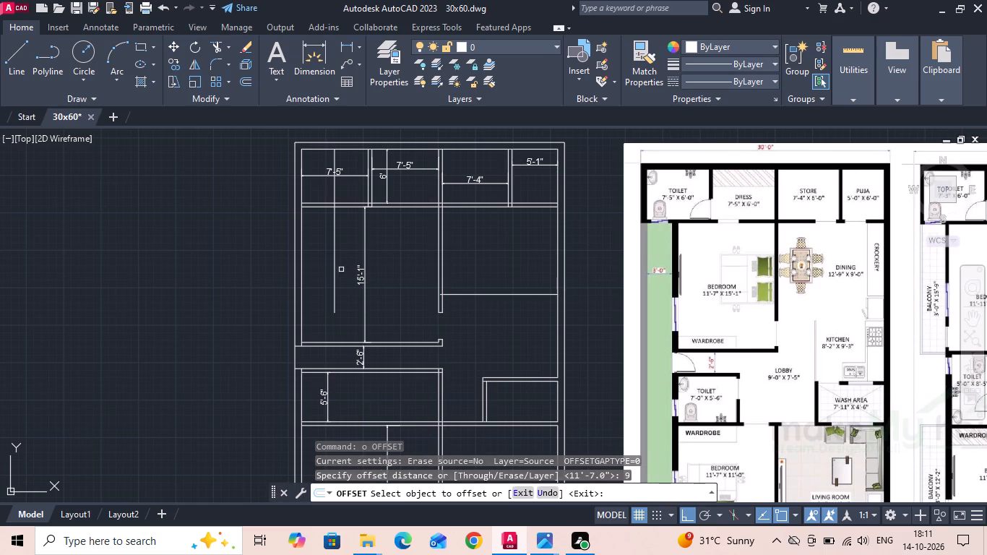
pyautogui.click(333, 262)
pyautogui.click(314, 262)
pyautogui.moveTo(326, 288); pyautogui.dragTo(334, 302, button='middle')
pyautogui.press('Escape')
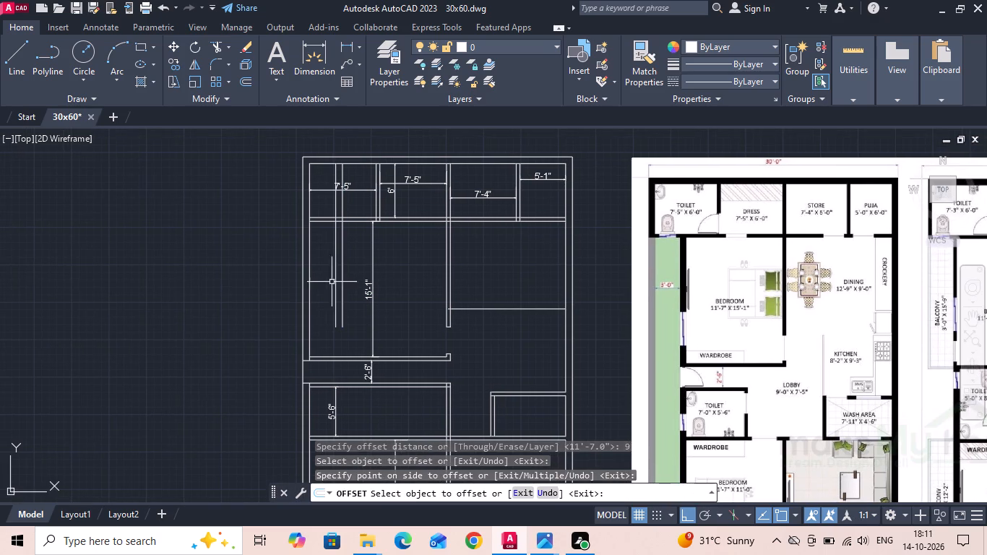
# Measure the gap between the new 9" bedroom wall and the inner line of the side outer wall.
pyautogui.scroll(1, 308, 254)
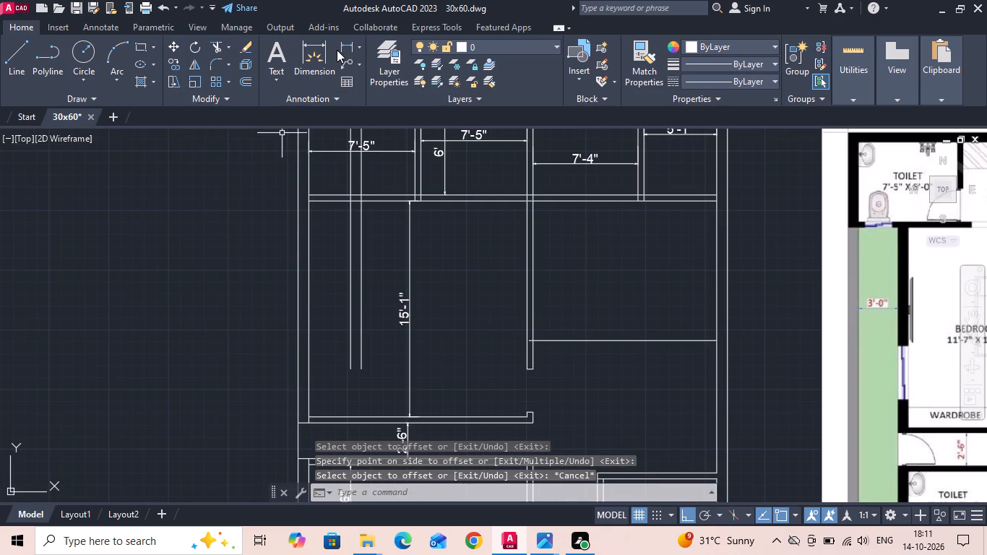
pyautogui.click(339, 47)
pyautogui.click(346, 300)
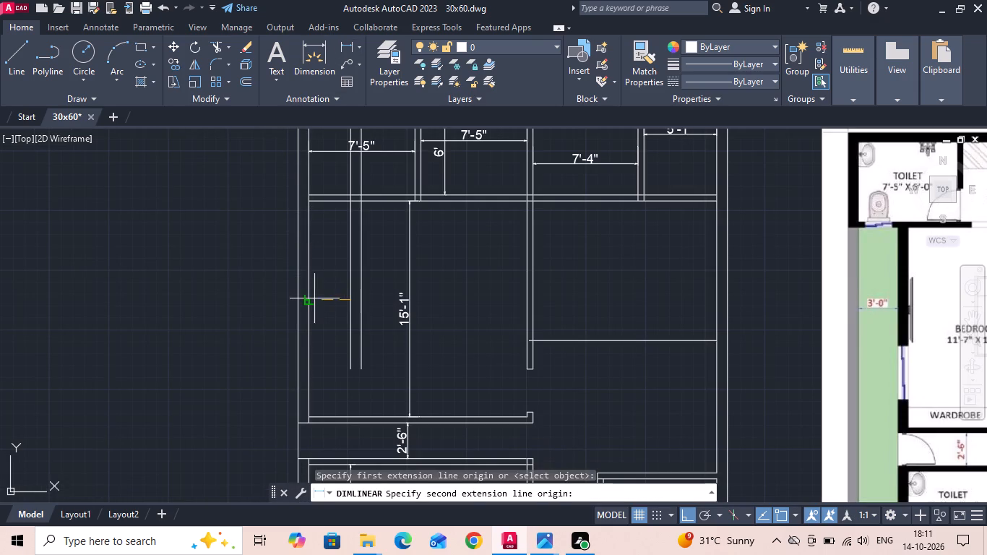
pyautogui.click(314, 298)
pyautogui.scroll(-1, 313, 298)
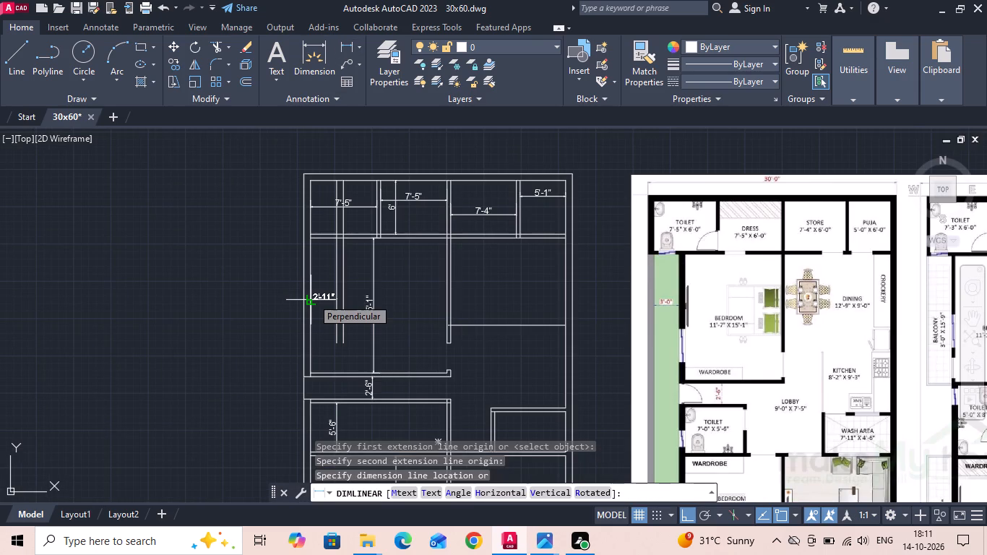
pyautogui.press('Escape')
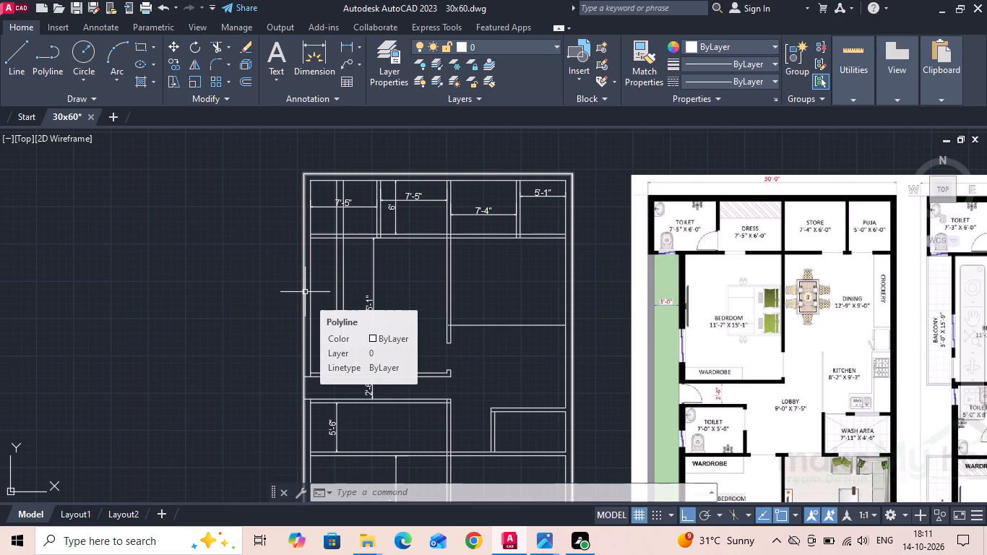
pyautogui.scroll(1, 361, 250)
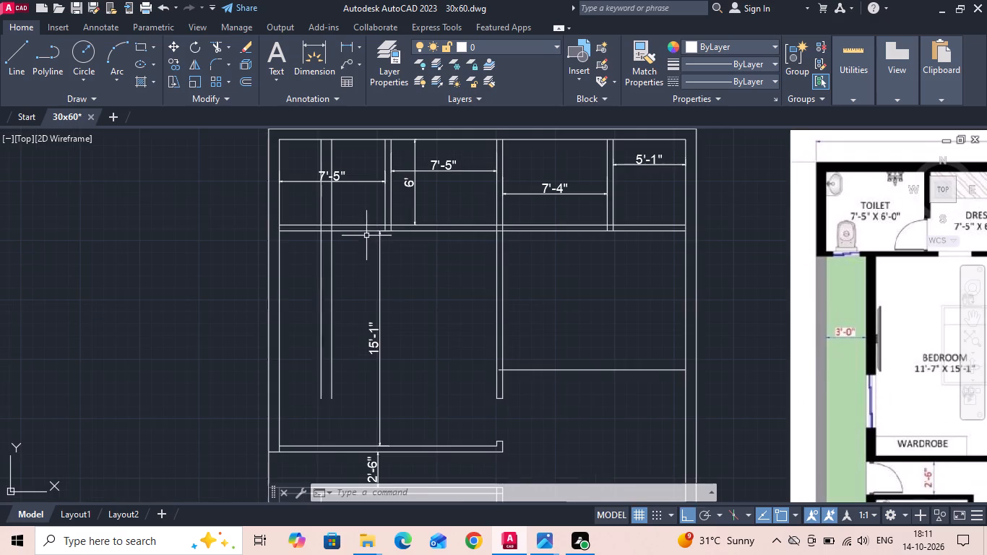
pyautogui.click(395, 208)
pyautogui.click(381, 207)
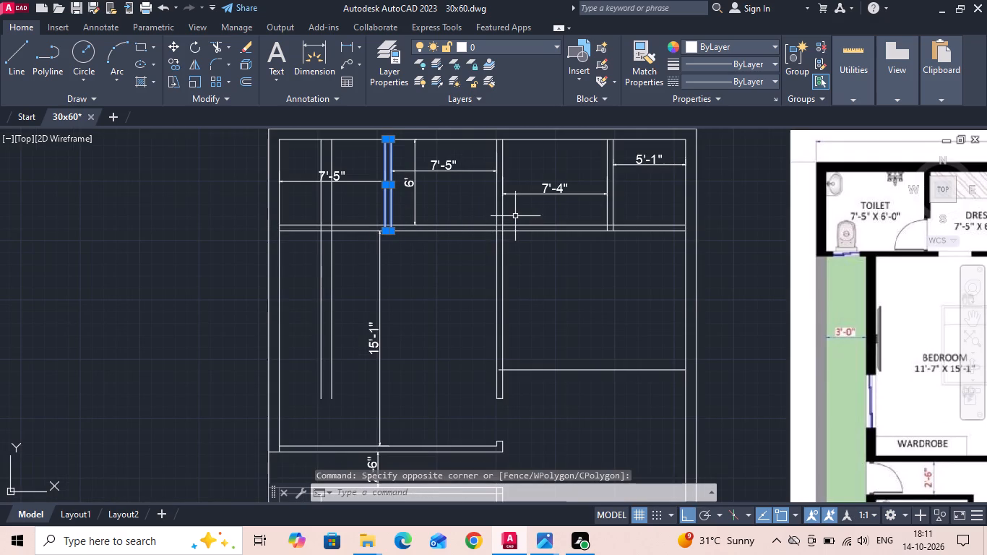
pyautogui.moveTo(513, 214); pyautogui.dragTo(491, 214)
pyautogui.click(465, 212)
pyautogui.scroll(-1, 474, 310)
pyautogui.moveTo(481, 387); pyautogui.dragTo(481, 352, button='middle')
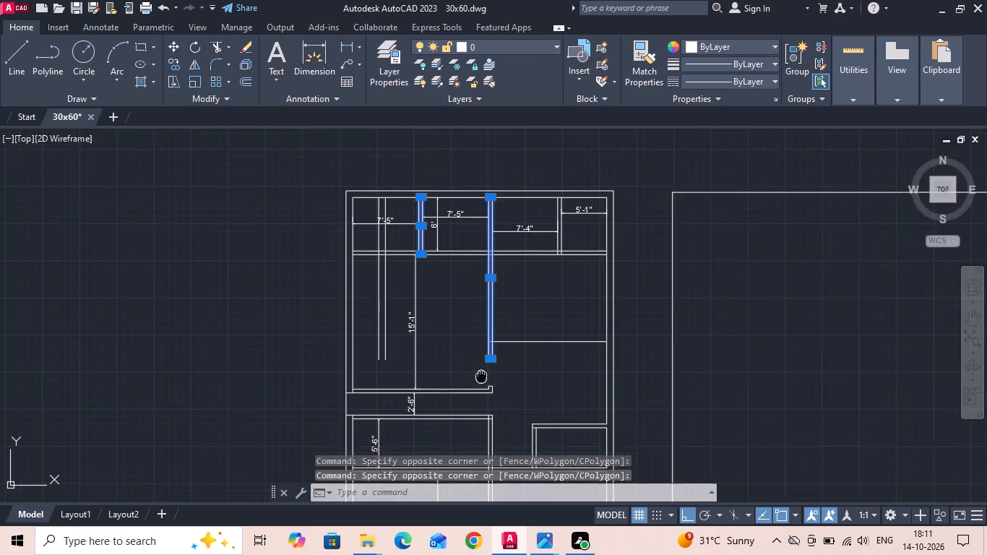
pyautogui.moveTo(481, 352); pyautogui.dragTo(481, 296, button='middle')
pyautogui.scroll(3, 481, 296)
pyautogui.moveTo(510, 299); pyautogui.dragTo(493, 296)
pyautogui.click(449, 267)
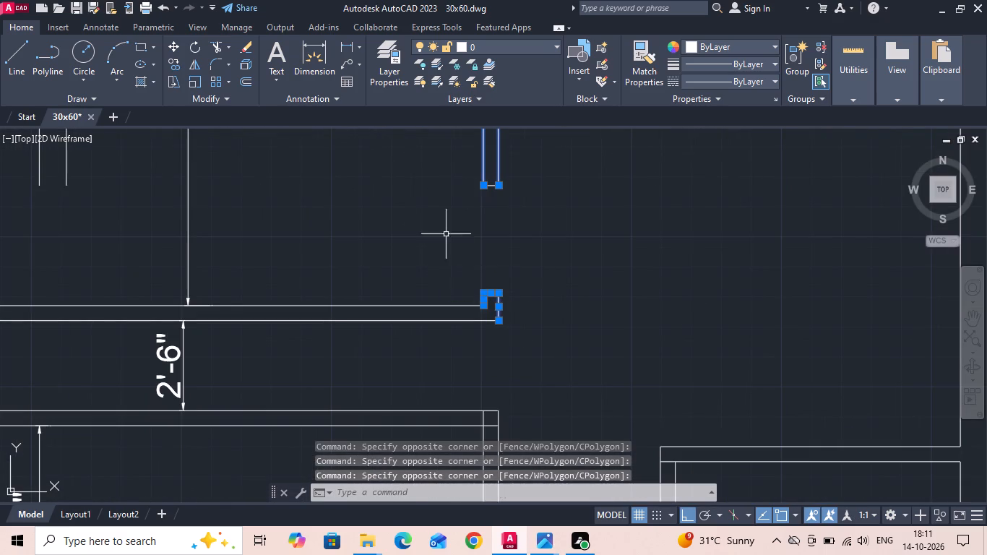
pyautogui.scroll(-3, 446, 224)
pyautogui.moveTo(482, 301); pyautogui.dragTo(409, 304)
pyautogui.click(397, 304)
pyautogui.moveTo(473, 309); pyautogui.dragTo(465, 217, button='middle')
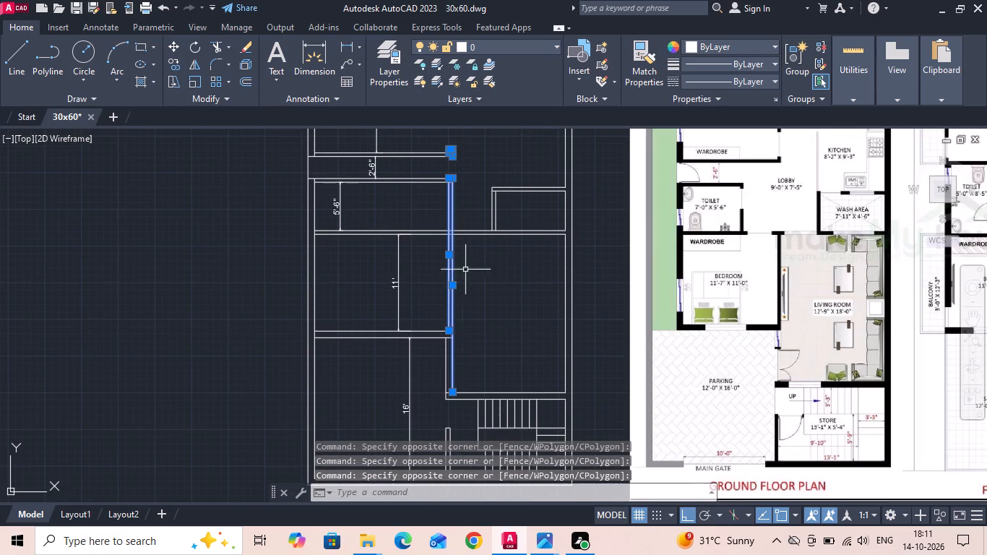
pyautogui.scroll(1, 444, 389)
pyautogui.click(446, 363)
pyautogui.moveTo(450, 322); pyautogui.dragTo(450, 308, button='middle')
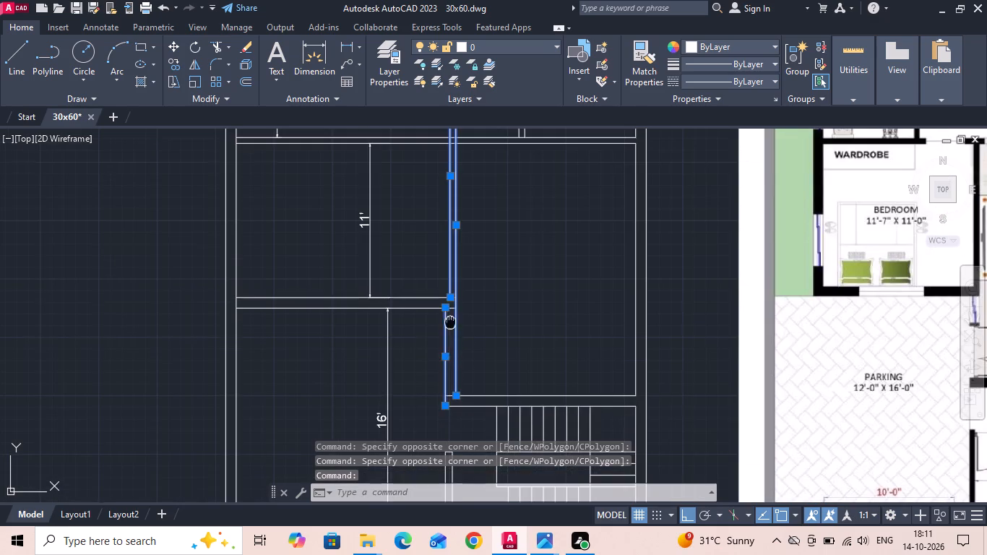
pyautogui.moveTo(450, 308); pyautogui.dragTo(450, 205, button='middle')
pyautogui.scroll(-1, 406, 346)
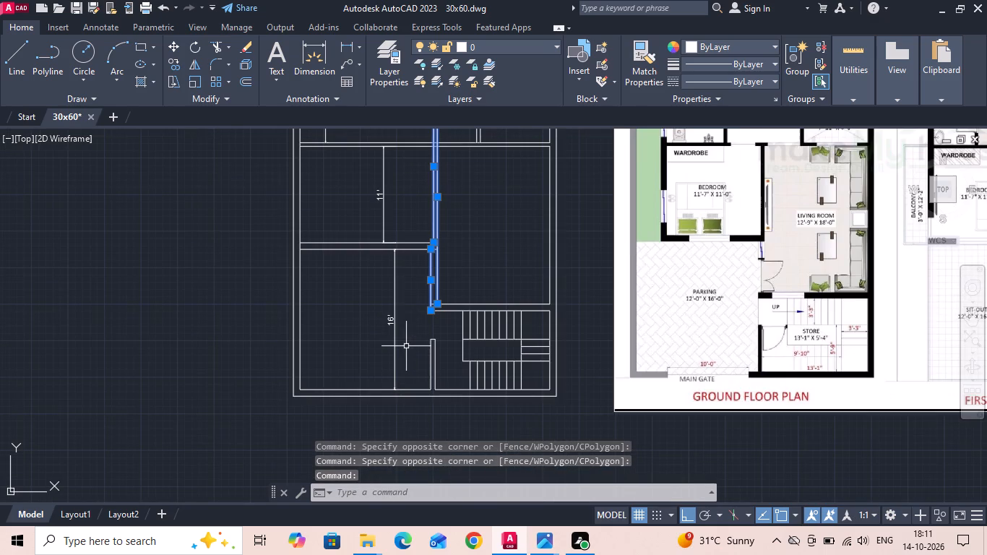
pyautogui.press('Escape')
# Measure the store and staircase area's width between the outer wall and the parking-side wall.
pyautogui.click(348, 43)
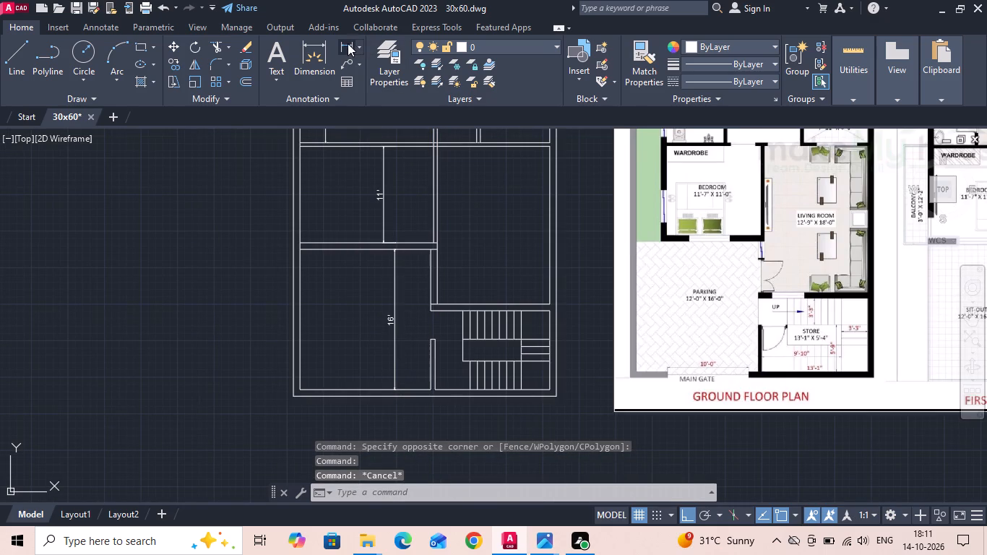
pyautogui.scroll(1, 474, 319)
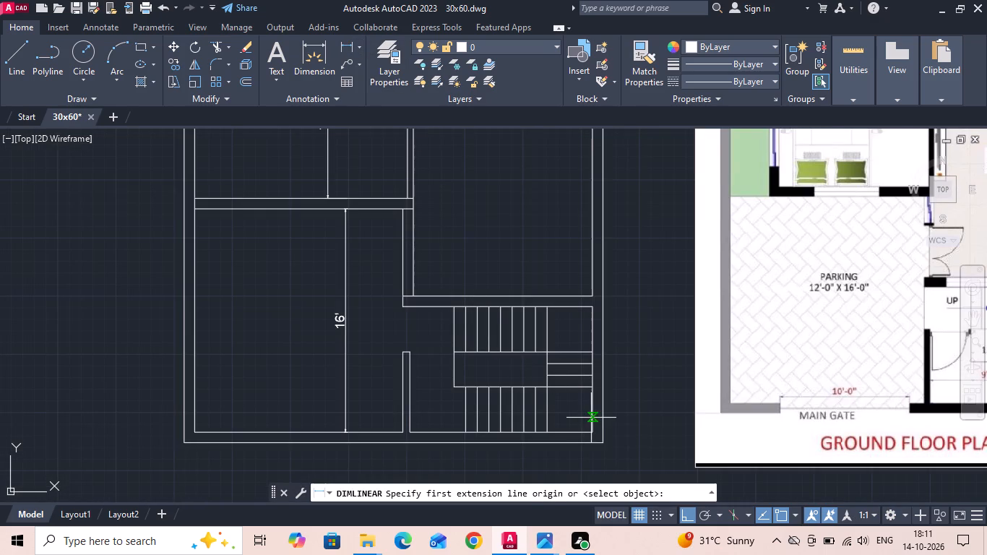
pyautogui.click(591, 418)
pyautogui.click(407, 416)
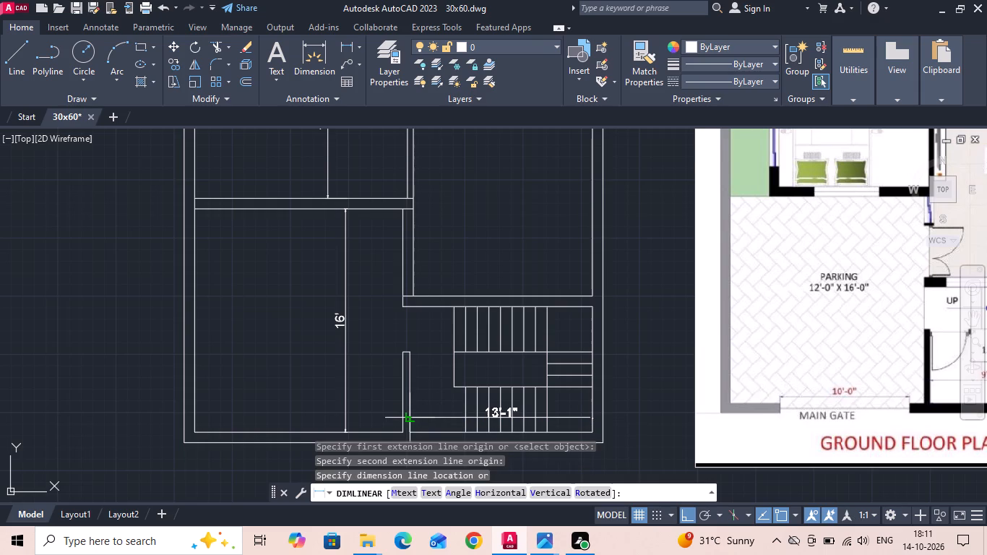
pyautogui.scroll(-1, 406, 416)
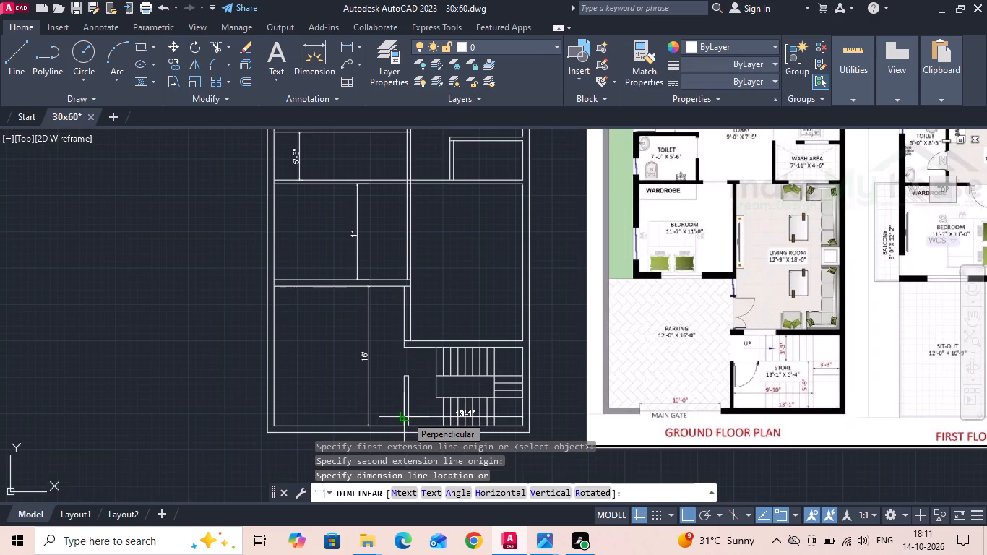
pyautogui.press('Escape')
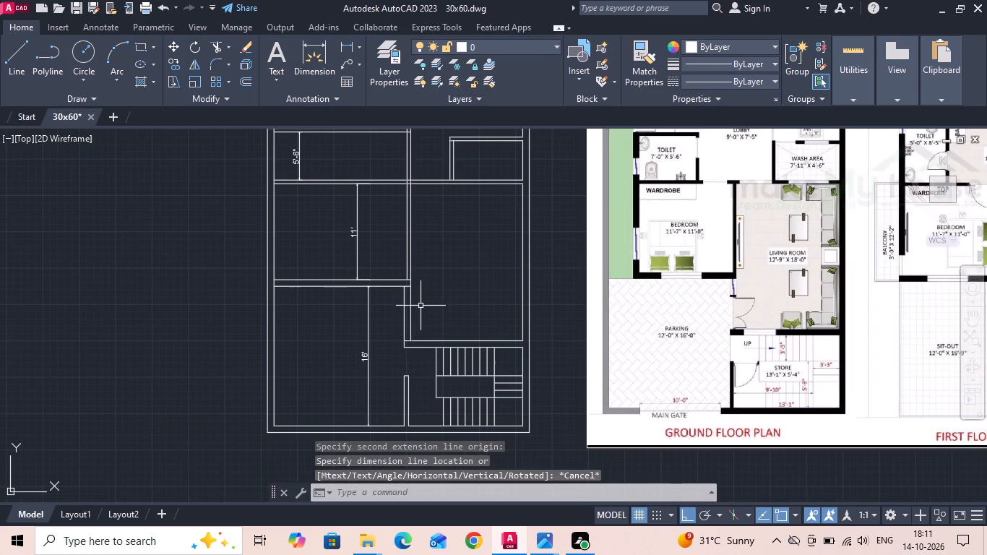
# Move the toilet/dress partition and the central wall running from the dress room to the staircase 1" toward the dining side.
pyautogui.click(423, 304)
pyautogui.click(394, 304)
pyautogui.moveTo(429, 231); pyautogui.dragTo(411, 224)
pyautogui.click(371, 207)
pyautogui.moveTo(376, 230); pyautogui.dragTo(384, 285, button='middle')
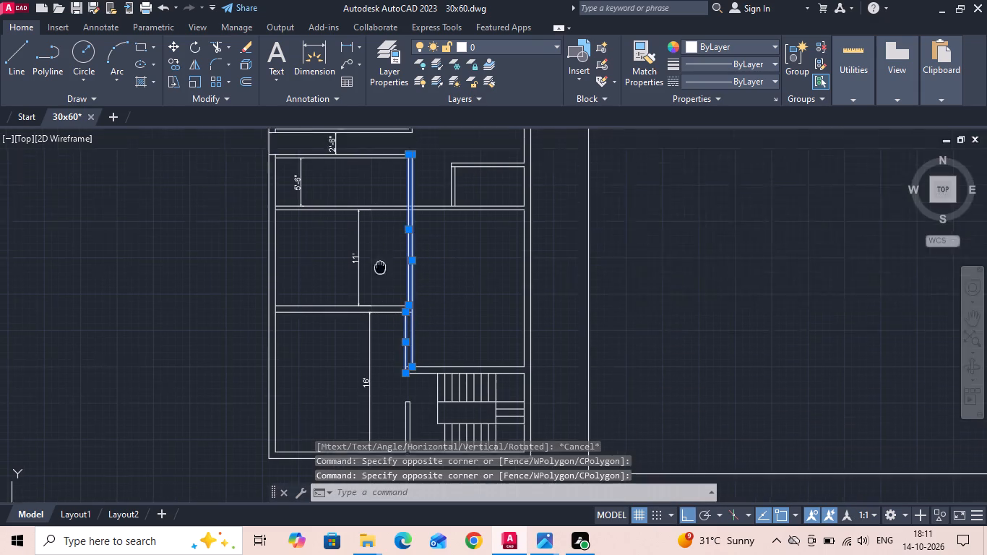
pyautogui.moveTo(384, 285); pyautogui.dragTo(402, 388, button='middle')
pyautogui.scroll(2, 460, 240)
pyautogui.click(414, 296)
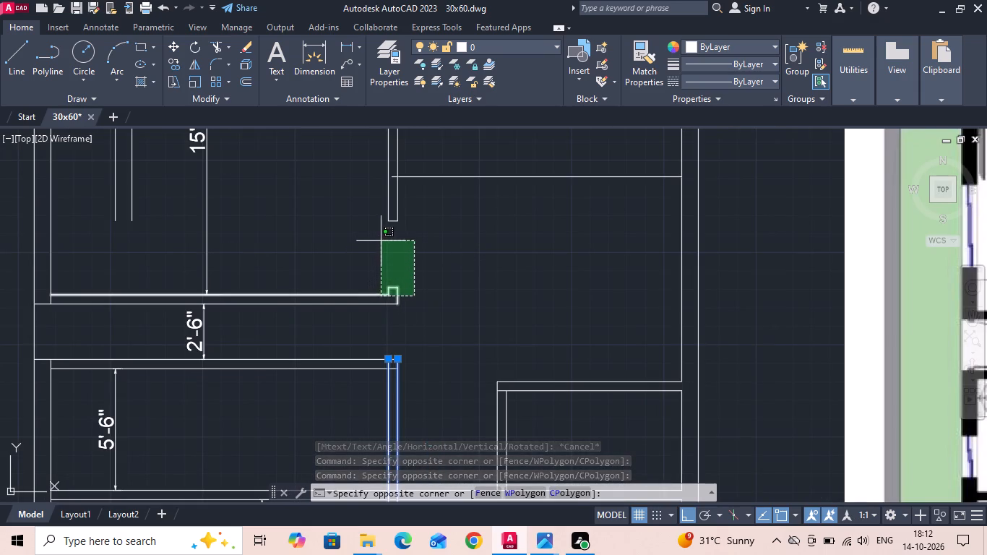
pyautogui.click(443, 292)
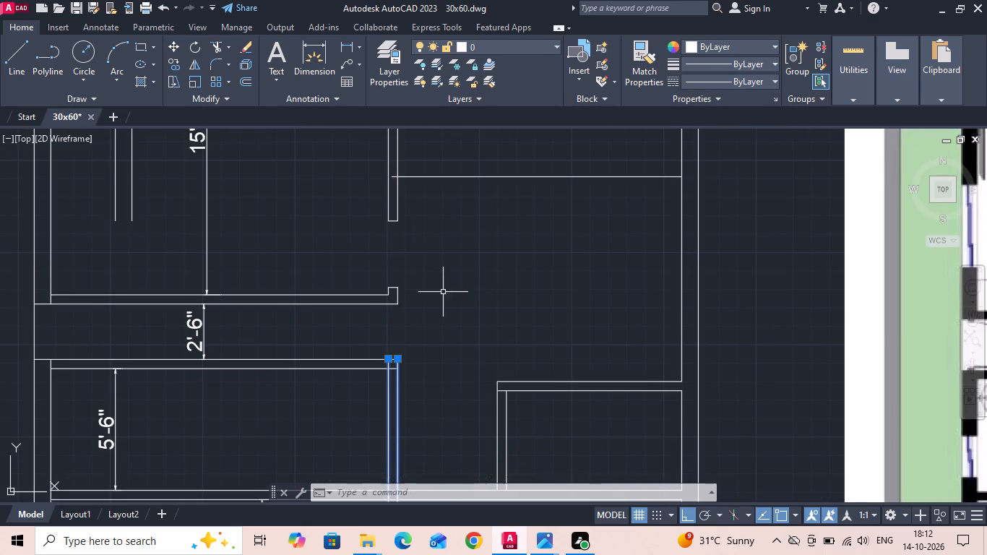
pyautogui.scroll(1, 402, 281)
pyautogui.click(417, 292)
pyautogui.click(362, 279)
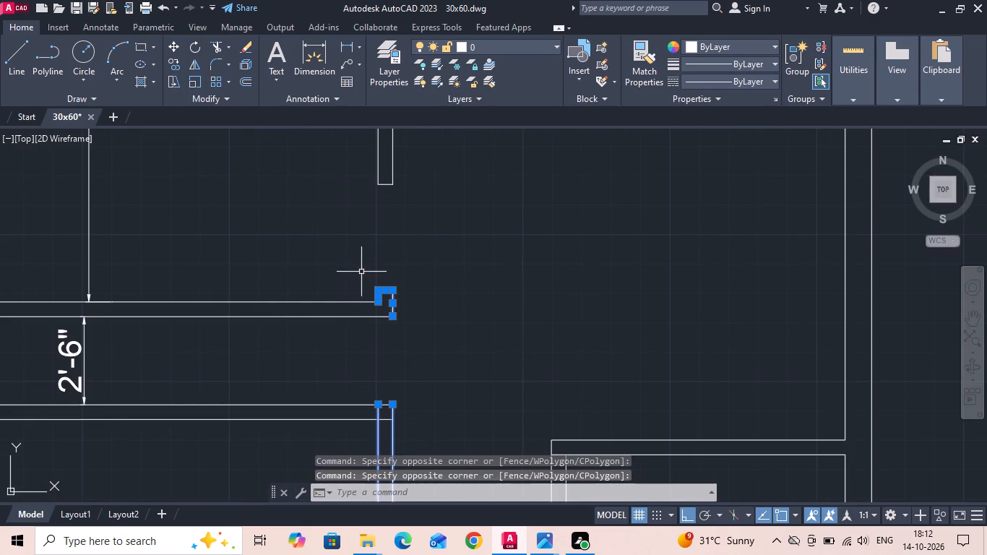
pyautogui.scroll(-1, 431, 409)
pyautogui.moveTo(439, 238); pyautogui.dragTo(371, 275)
pyautogui.click(367, 275)
pyautogui.scroll(-1, 466, 295)
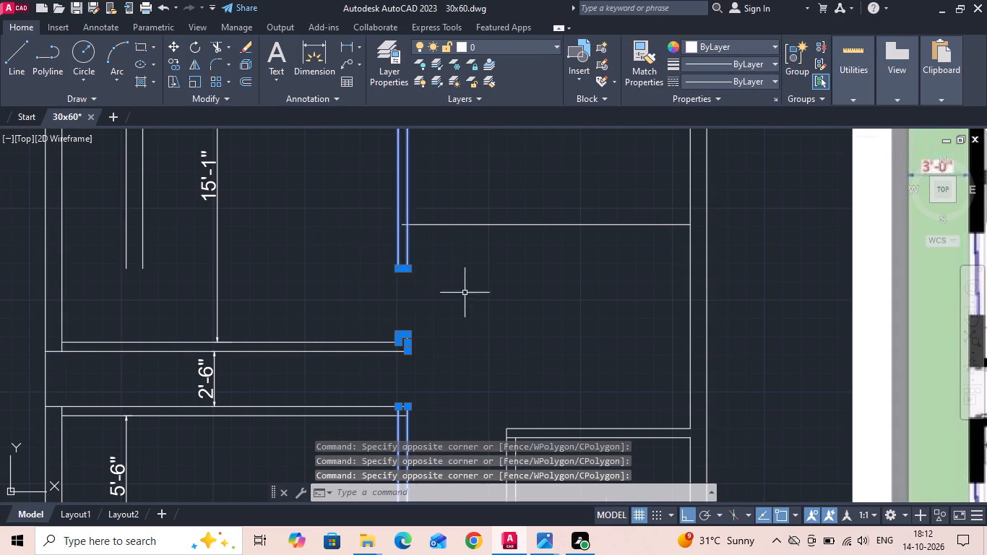
pyautogui.scroll(-1, 467, 298)
pyautogui.scroll(1, 424, 175)
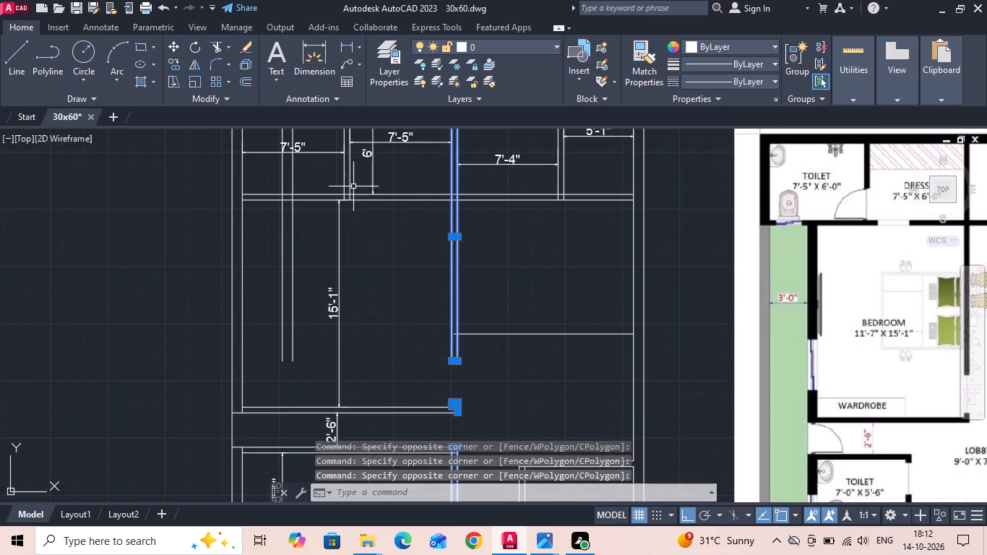
pyautogui.click(353, 179)
pyautogui.click(337, 171)
pyautogui.rightClick(335, 171)
pyautogui.click(363, 272)
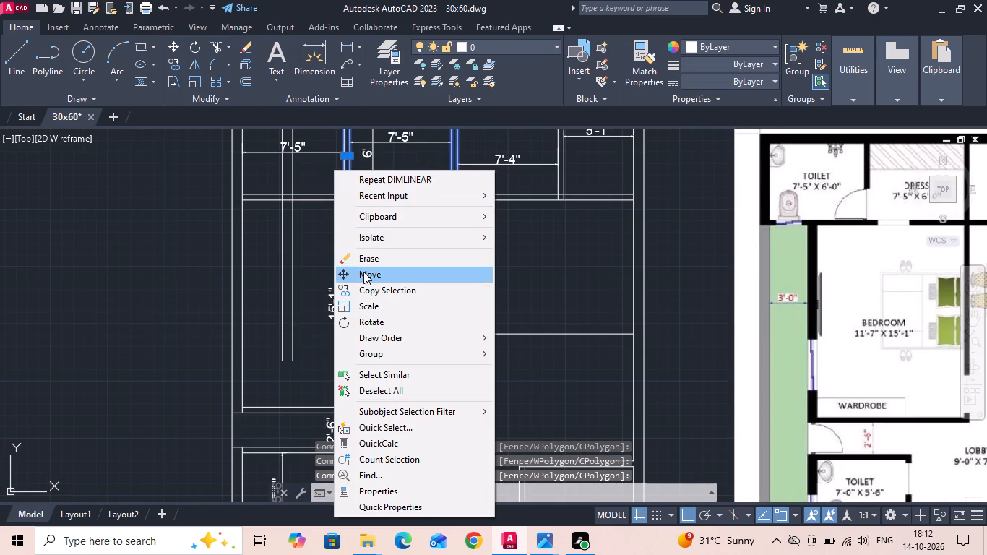
pyautogui.click(382, 272)
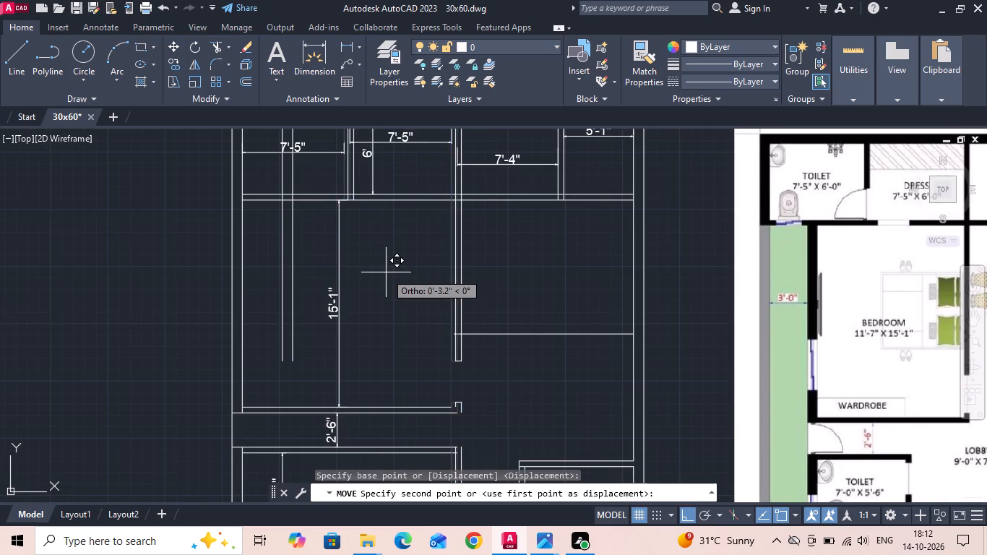
pyautogui.write('1')
pyautogui.press('space')
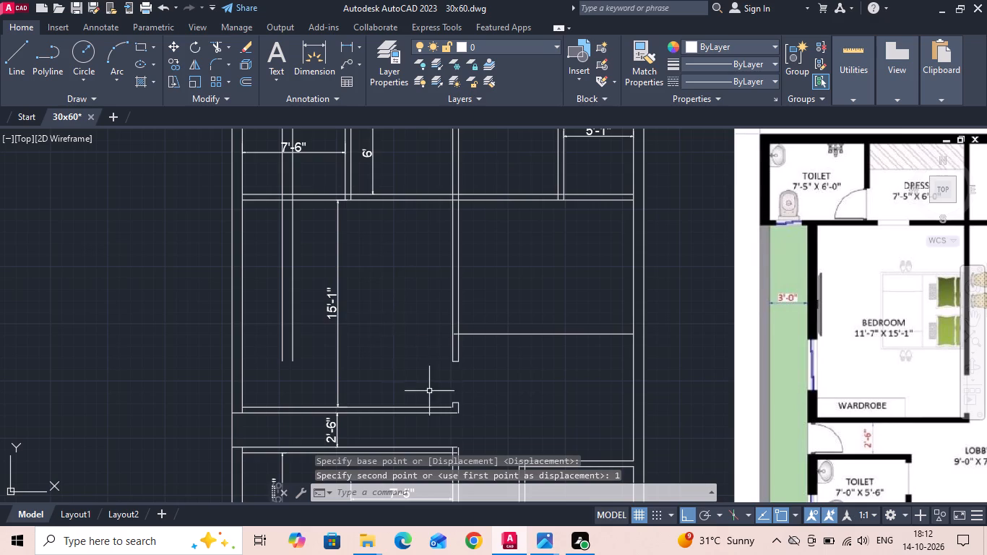
# Extend the lines of both 2'-6" passage walls to the outer face of the moved central wall.
pyautogui.scroll(2, 452, 439)
pyautogui.press('e')
pyautogui.press('x')
pyautogui.press('space')
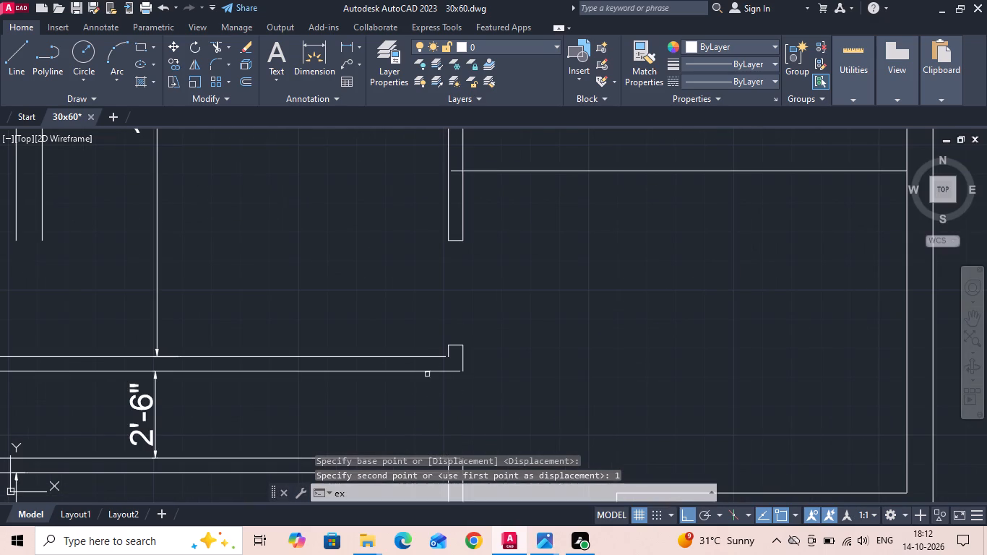
pyautogui.moveTo(426, 350); pyautogui.dragTo(426, 372)
pyautogui.scroll(-2, 455, 273)
pyautogui.scroll(1, 434, 383)
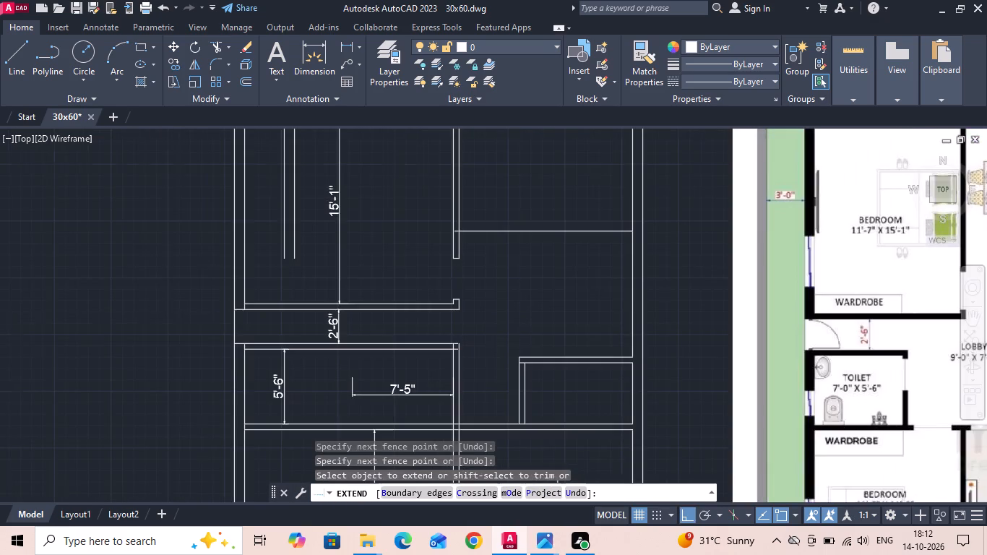
pyautogui.scroll(1, 434, 383)
pyautogui.click(488, 297)
pyautogui.click(487, 283)
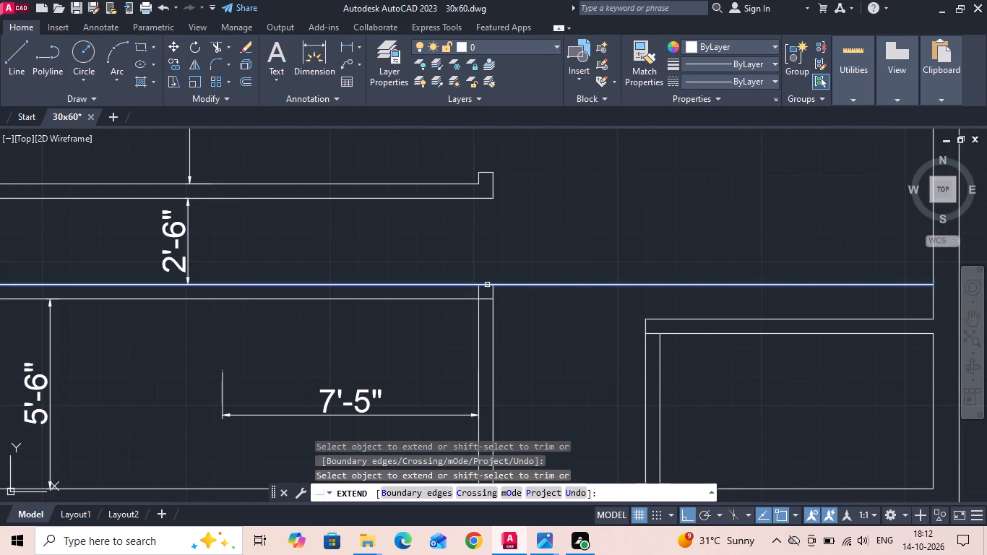
pyautogui.scroll(-2, 492, 253)
pyautogui.scroll(2, 478, 356)
pyautogui.scroll(-3, 478, 259)
pyautogui.moveTo(483, 410); pyautogui.dragTo(452, 259, button='middle')
pyautogui.scroll(3, 453, 390)
pyautogui.press('Escape')
# Trim the living room and staircase wall line that overhangs the moved wall beside the parking.
pyautogui.write('tr')
pyautogui.press('space')
pyautogui.click(431, 410)
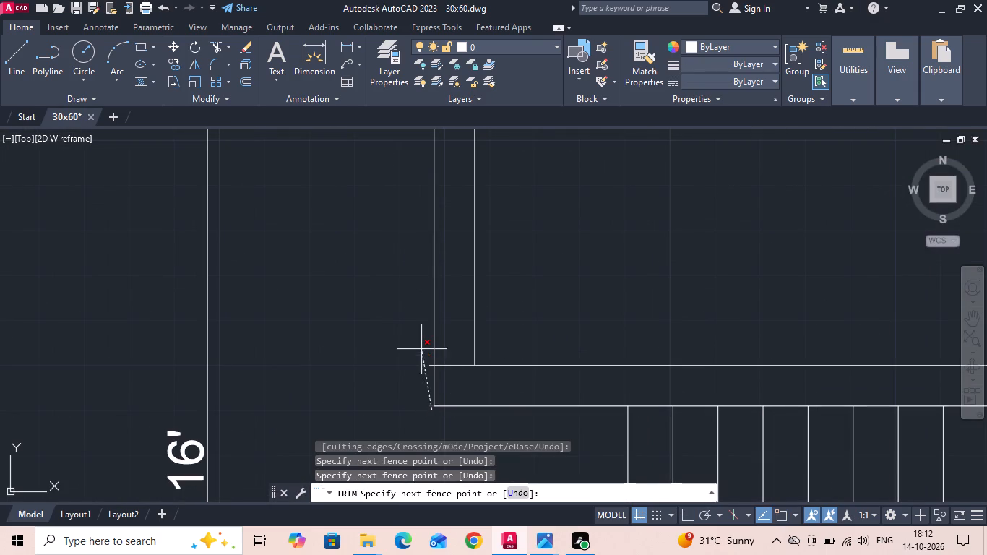
pyautogui.click(428, 327)
pyautogui.scroll(-3, 482, 353)
pyautogui.press('Escape')
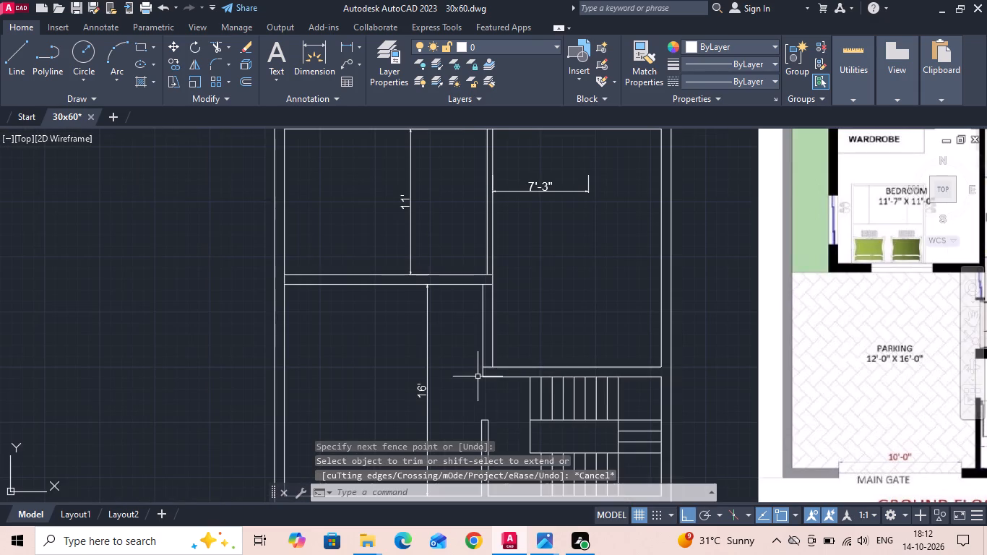
# Measure the 15'-1" bedroom's width between the new 9" wall and the dining-side wall.
pyautogui.scroll(-2, 481, 396)
pyautogui.scroll(2, 413, 189)
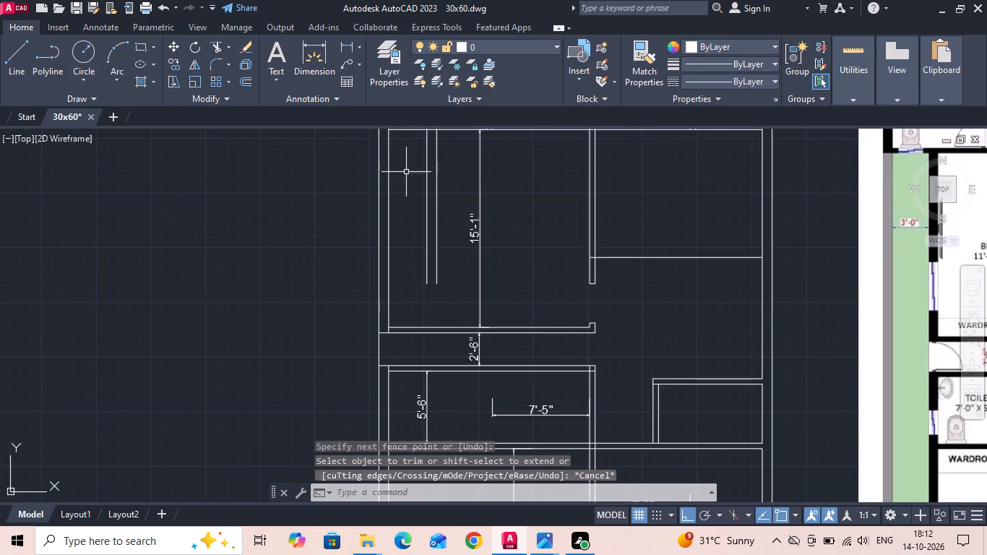
pyautogui.click(349, 48)
pyautogui.click(434, 221)
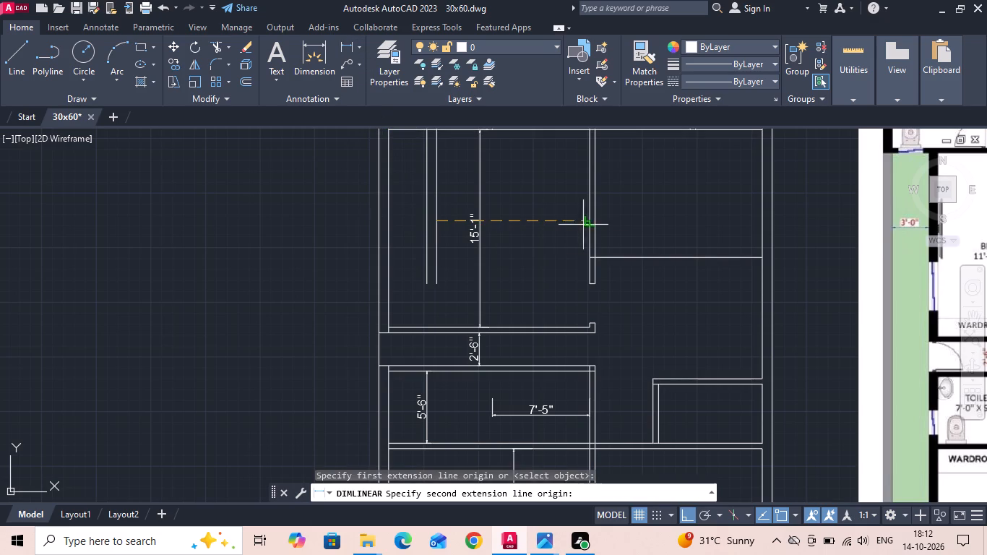
pyautogui.click(591, 218)
pyautogui.press('Escape')
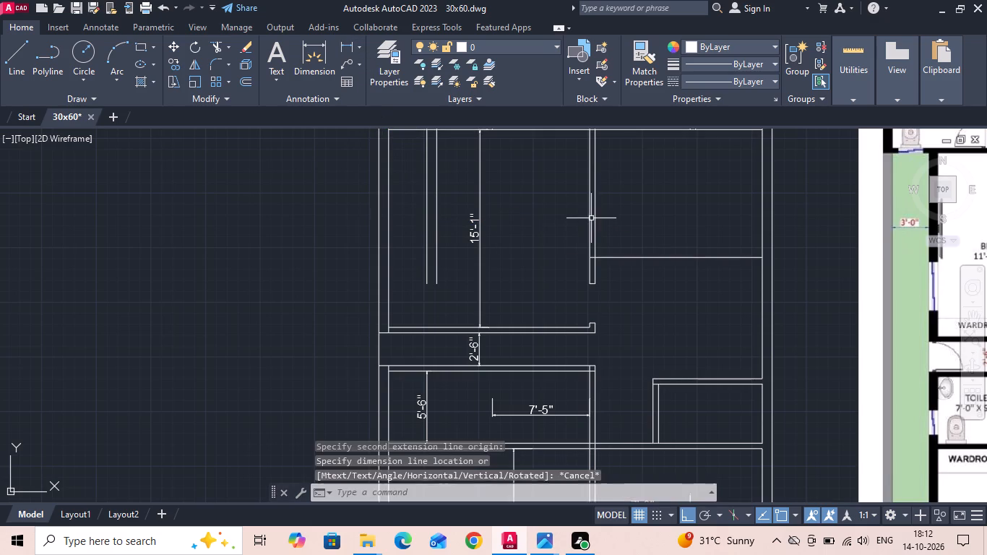
# Move both lines of the 9" bedroom wall 1" toward the dining side.
pyautogui.moveTo(496, 262); pyautogui.dragTo(361, 298, button='middle')
pyautogui.moveTo(313, 265); pyautogui.dragTo(292, 281)
pyautogui.click(284, 289)
pyautogui.rightClick(283, 289)
pyautogui.click(316, 277)
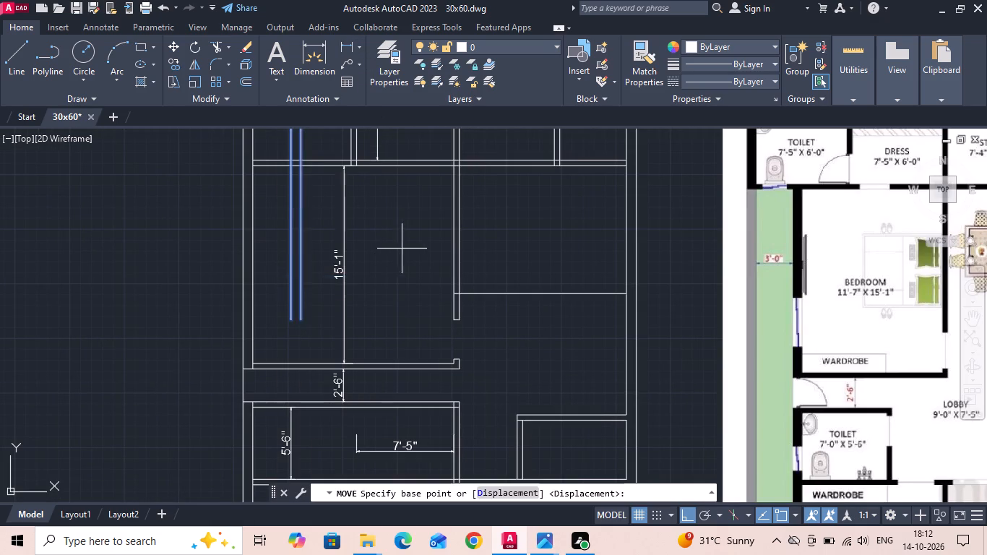
pyautogui.click(414, 248)
pyautogui.press('1')
pyautogui.press('space')
# Extend the bedroom-side line of the toilet wall across to the outer line of the side outer wall.
pyautogui.scroll(-1, 393, 337)
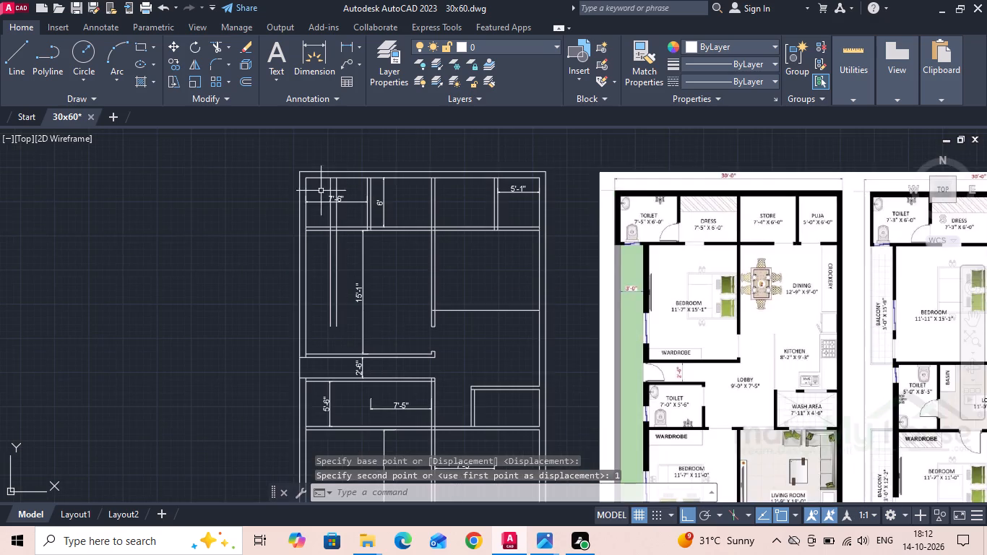
pyautogui.scroll(2, 324, 173)
pyautogui.scroll(-1, 323, 176)
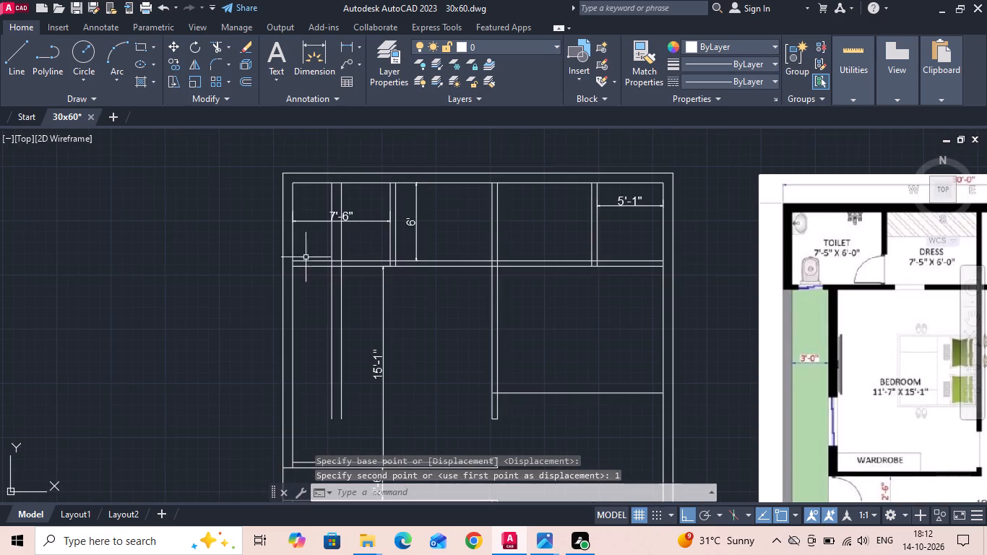
pyautogui.write('ex')
pyautogui.press('space')
pyautogui.click(301, 268)
pyautogui.press('Escape')
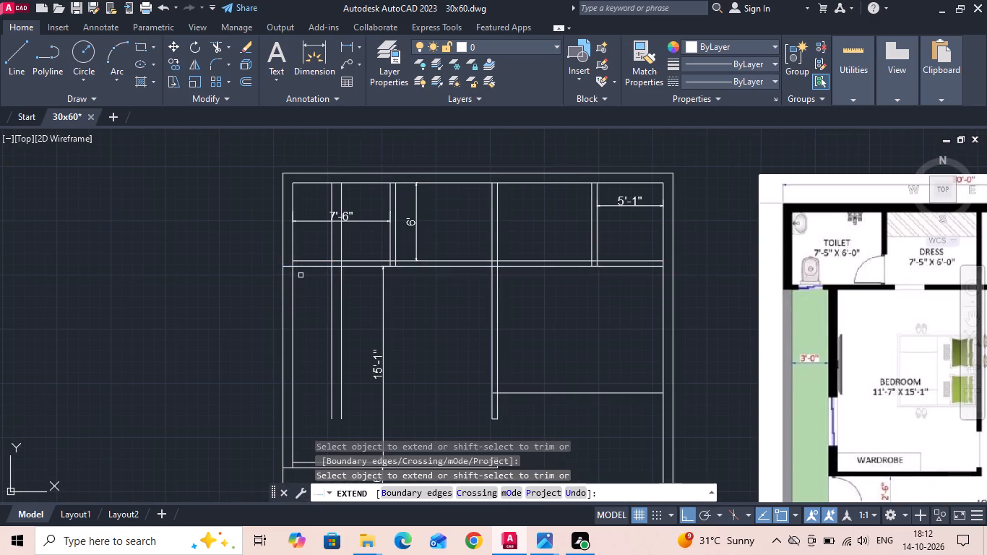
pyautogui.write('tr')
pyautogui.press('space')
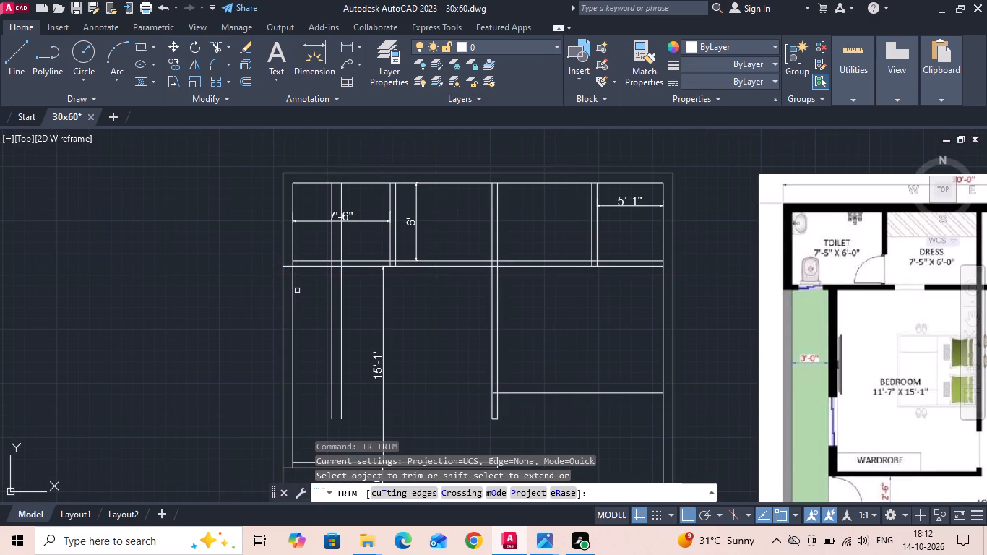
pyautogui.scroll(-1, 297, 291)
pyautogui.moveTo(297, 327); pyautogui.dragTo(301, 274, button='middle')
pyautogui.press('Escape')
# Extend both lines of the 9" bedroom wall across the passage and toilet to the parking-side wall of the 11'-0" bedroom.
pyautogui.write('ex')
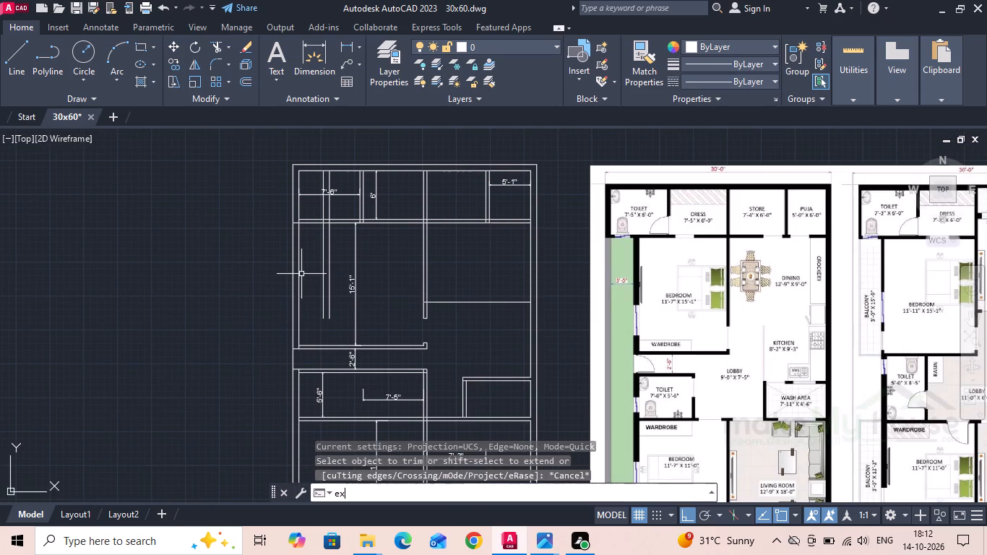
pyautogui.press('space')
pyautogui.moveTo(317, 296); pyautogui.dragTo(333, 340)
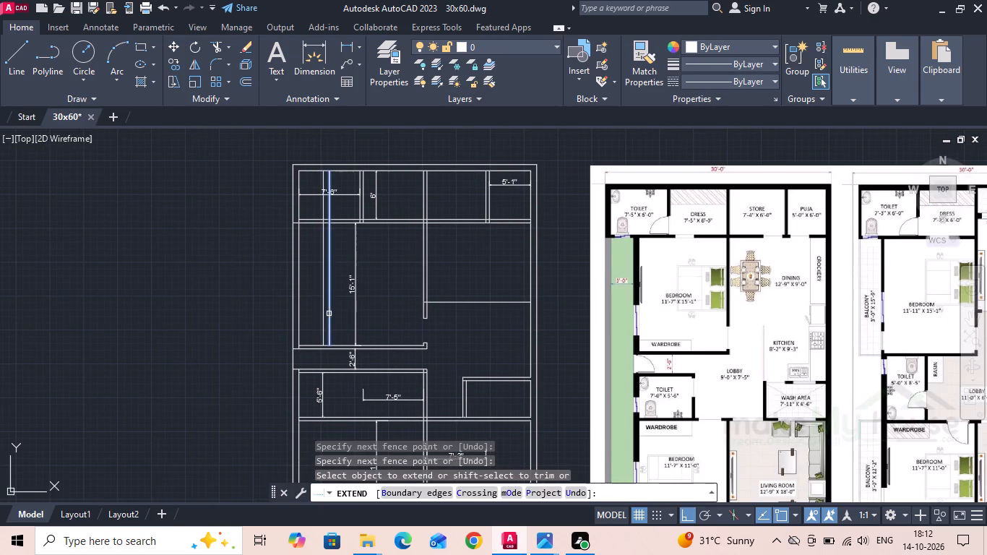
pyautogui.click(329, 314)
pyautogui.moveTo(329, 313); pyautogui.dragTo(349, 170, button='middle')
pyautogui.click(360, 197)
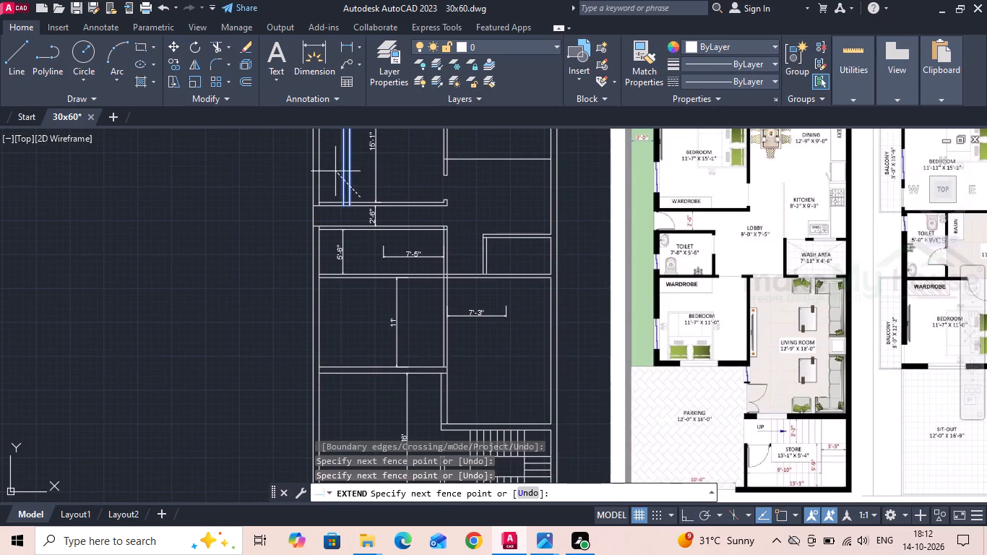
pyautogui.click(329, 164)
pyautogui.click(332, 185)
pyautogui.moveTo(340, 177); pyautogui.dragTo(348, 171)
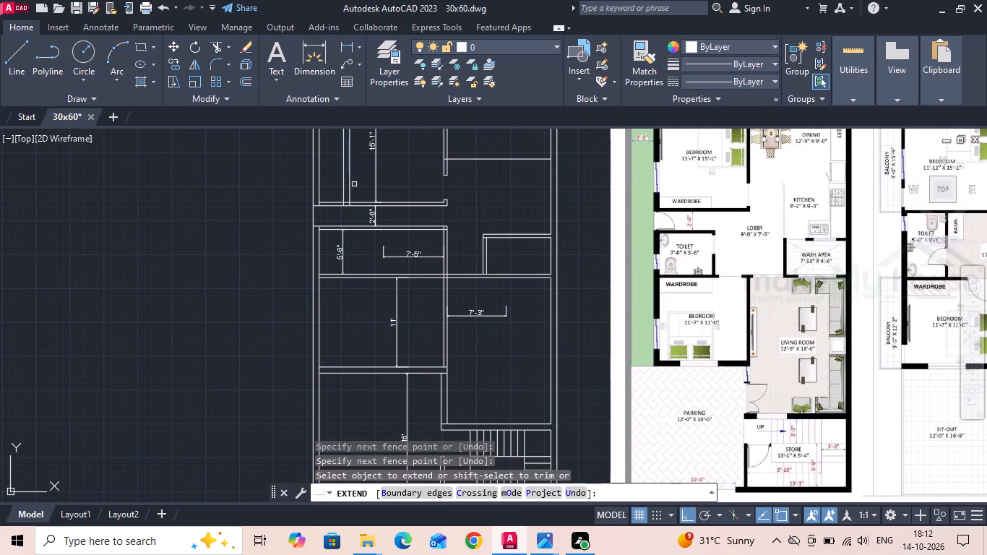
pyautogui.click(352, 189)
pyautogui.click(333, 173)
pyautogui.moveTo(335, 192); pyautogui.dragTo(353, 197)
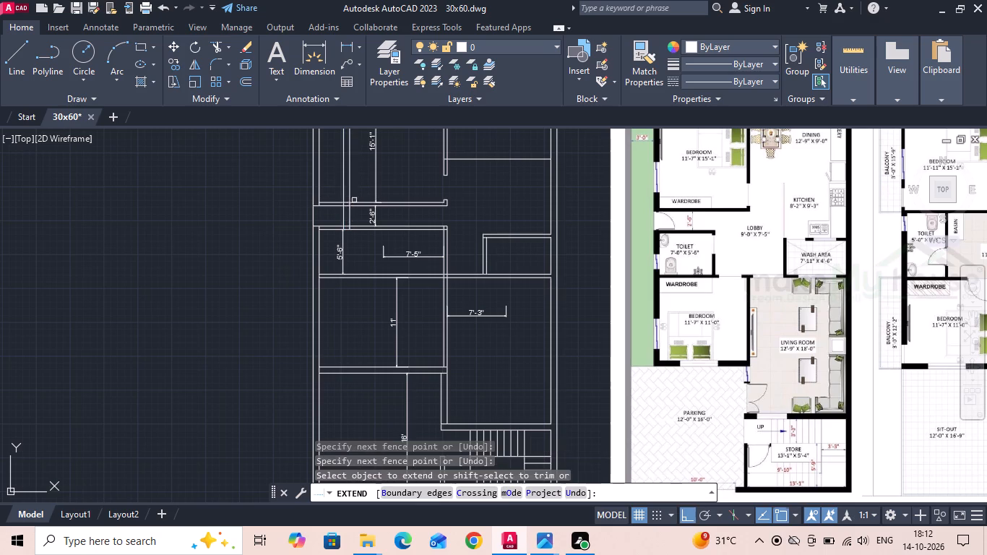
pyautogui.click(348, 217)
pyautogui.click(345, 219)
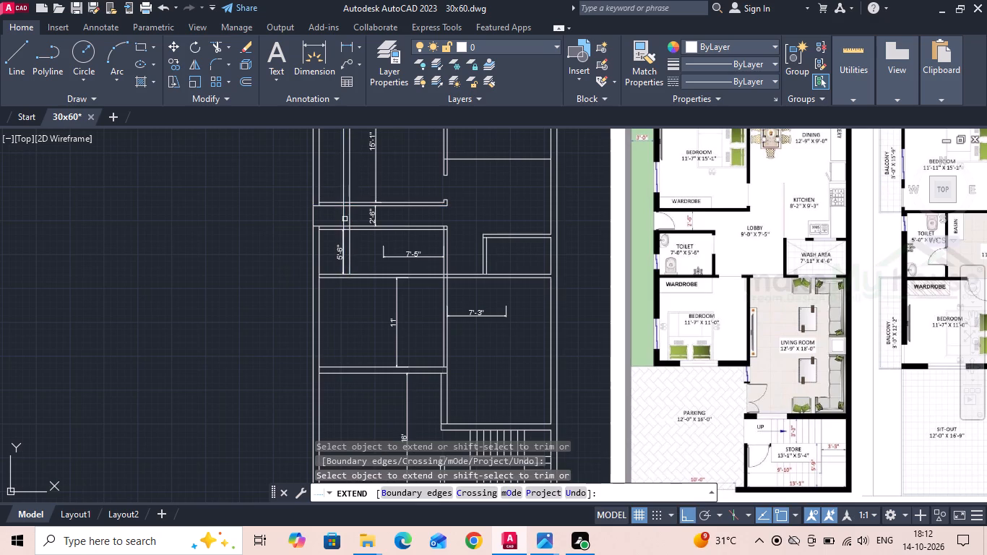
pyautogui.click(344, 225)
pyautogui.click(341, 219)
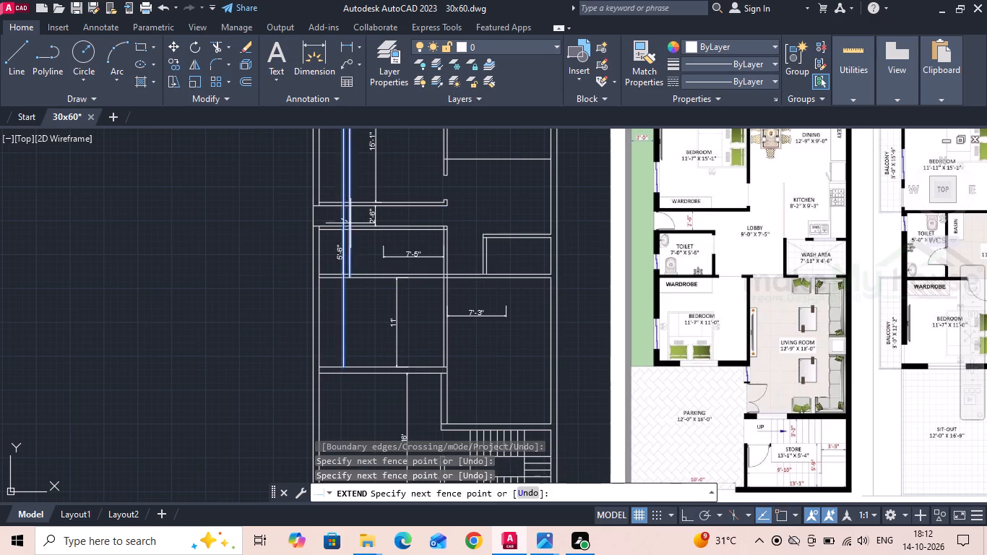
pyautogui.click(351, 224)
pyautogui.click(350, 257)
pyautogui.click(341, 340)
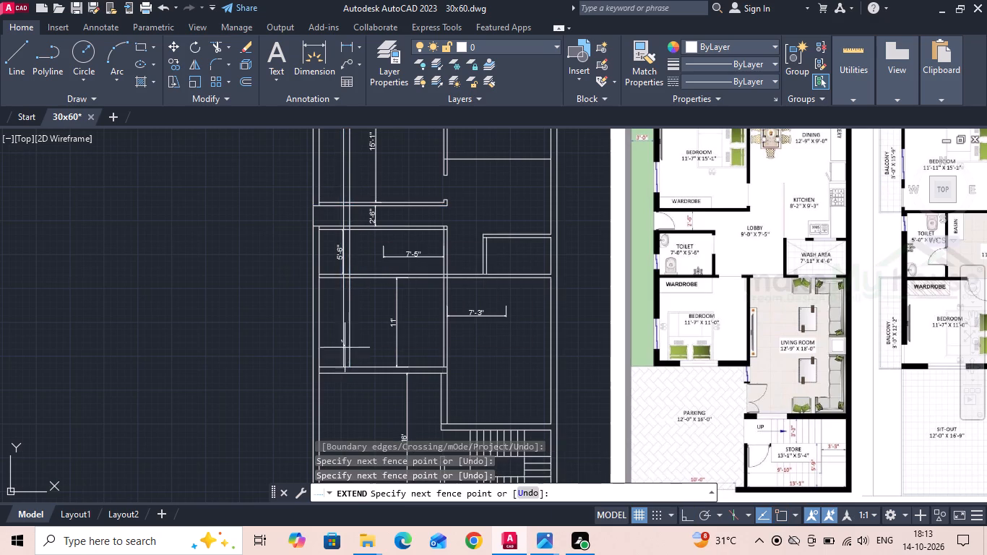
pyautogui.click(347, 353)
pyautogui.press('Escape')
# Trim the 11'-0" bedroom wall's inner parking-side line and the toilet wall lines where they cross the 3'-0" side strip.
pyautogui.write('tr')
pyautogui.press('space')
pyautogui.press('space')
pyautogui.scroll(1, 335, 382)
pyautogui.click(338, 358)
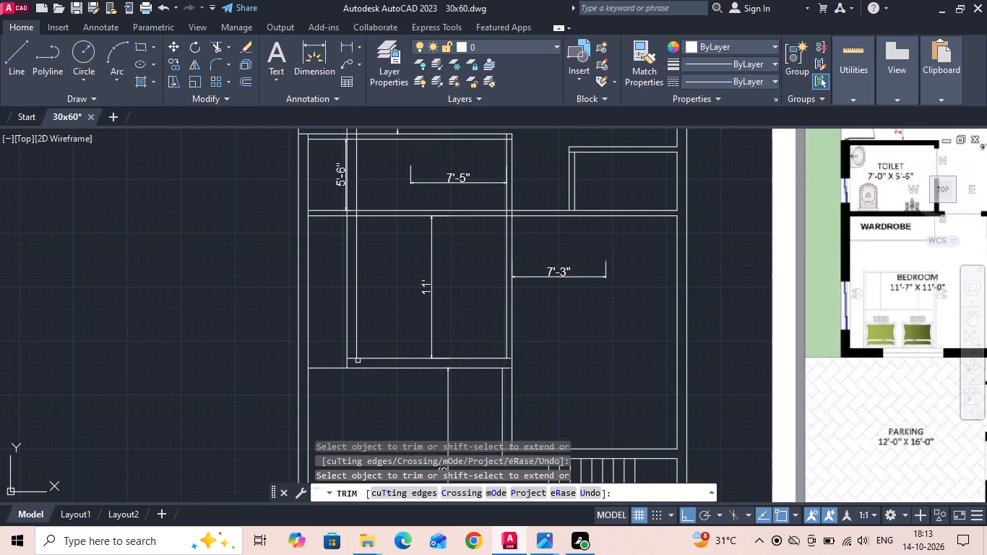
pyautogui.click(353, 358)
pyautogui.moveTo(322, 280); pyautogui.dragTo(323, 436, button='middle')
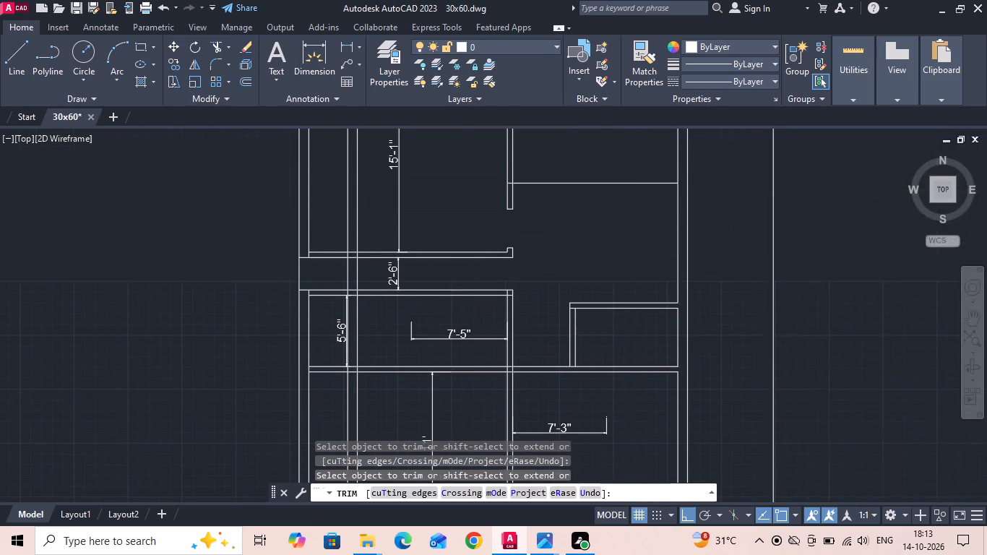
pyautogui.moveTo(333, 397); pyautogui.dragTo(332, 390)
pyautogui.click(327, 275)
# Trim the 9" wall lines across the 2'-6" passage, their toilet-corner overlap, and the short caps across the side outer wall.
pyautogui.scroll(1, 328, 273)
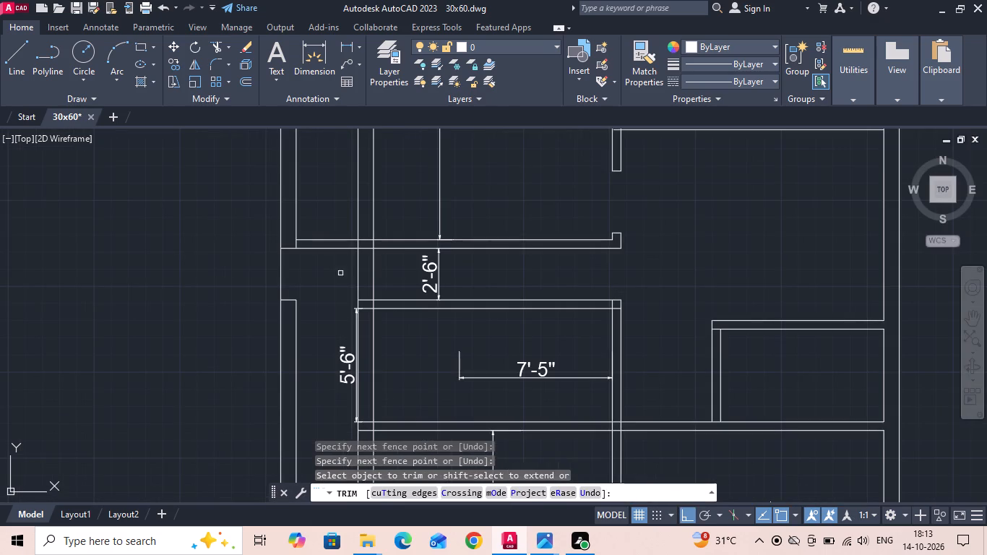
pyautogui.moveTo(348, 273); pyautogui.dragTo(355, 276)
pyautogui.click(390, 277)
pyautogui.scroll(1, 381, 302)
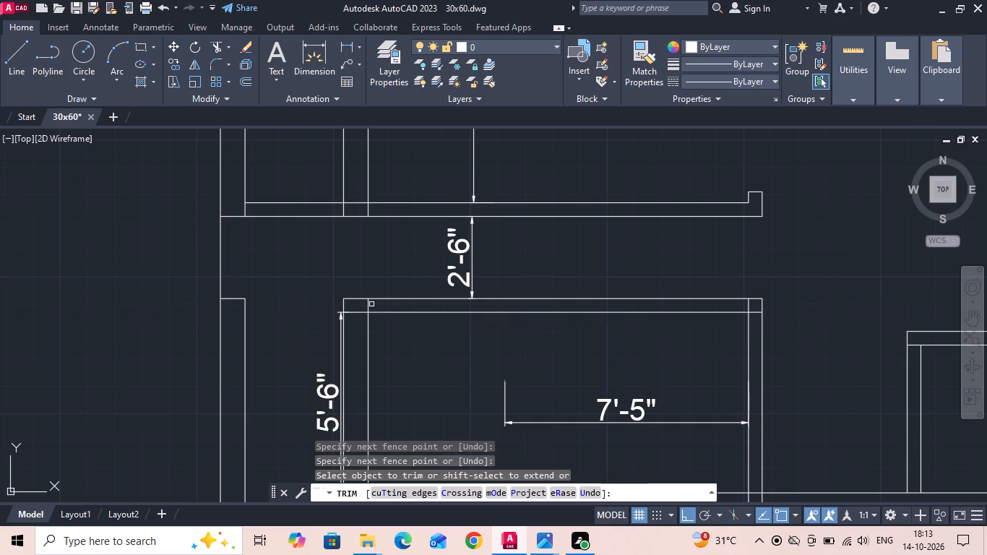
pyautogui.click(367, 306)
pyautogui.moveTo(230, 205); pyautogui.dragTo(227, 220)
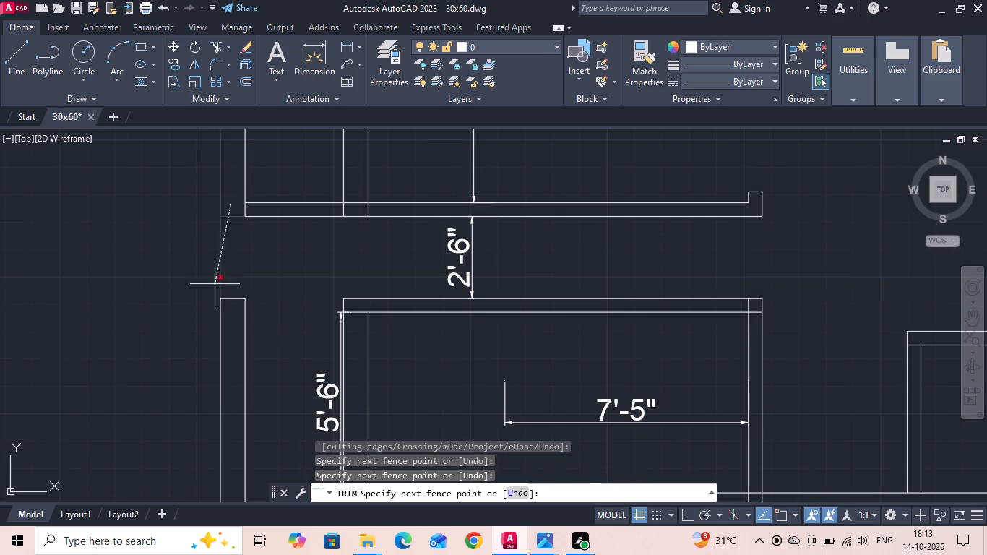
pyautogui.click(228, 329)
pyautogui.scroll(-4, 275, 289)
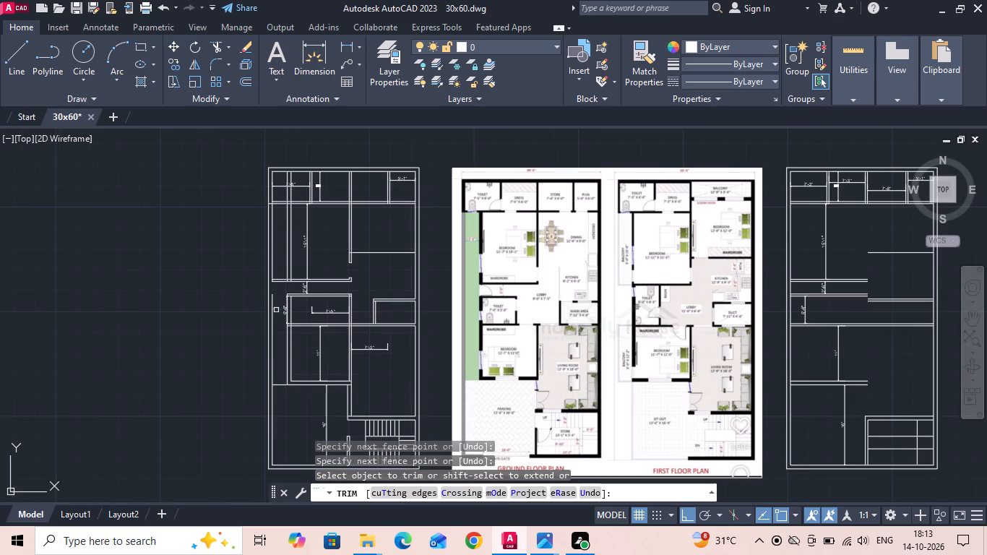
pyautogui.press('Escape')
# Erase the lower piece of the side outer wall's inner line and fillet the upper piece to the front wall's inner line.
pyautogui.click(273, 323)
pyautogui.press('Delete')
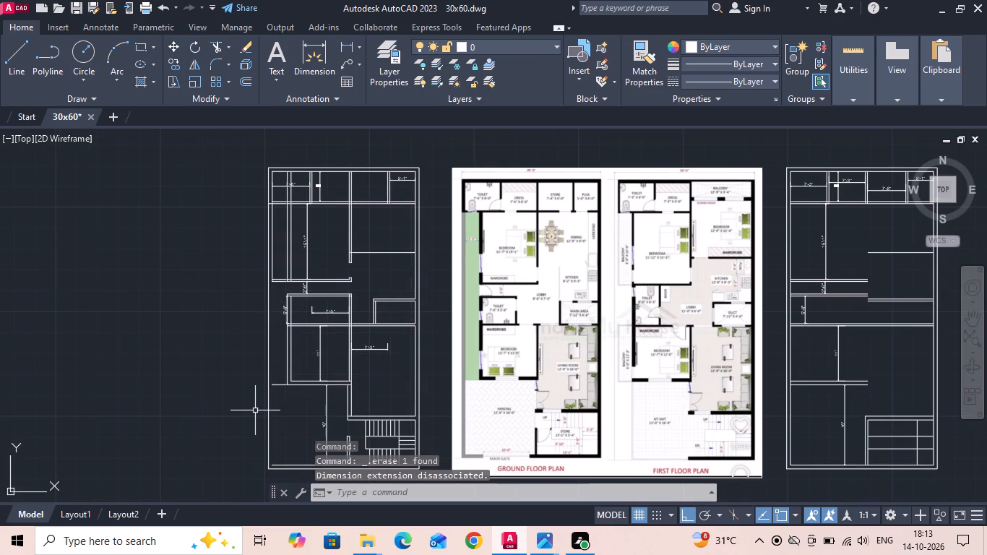
pyautogui.press('f')
pyautogui.press('space')
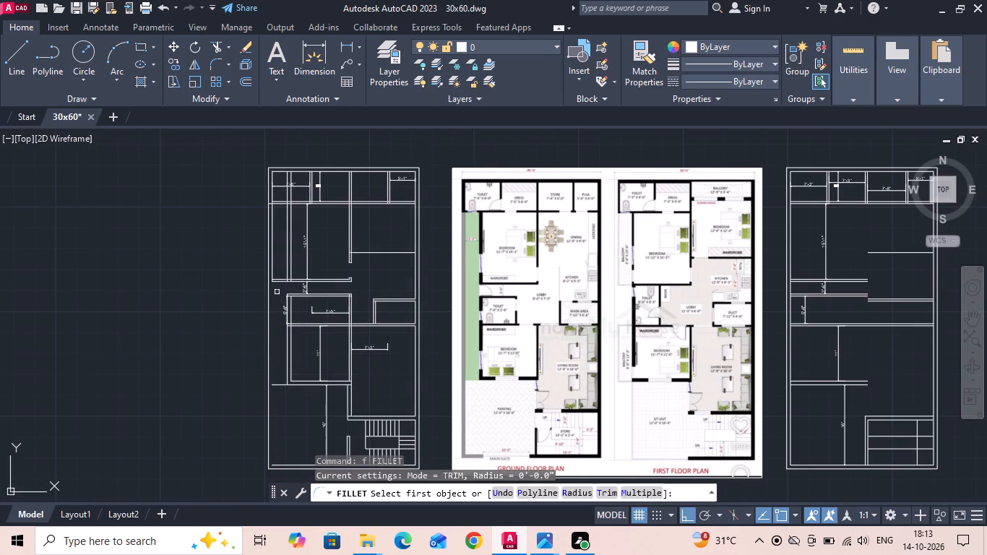
pyautogui.click(272, 263)
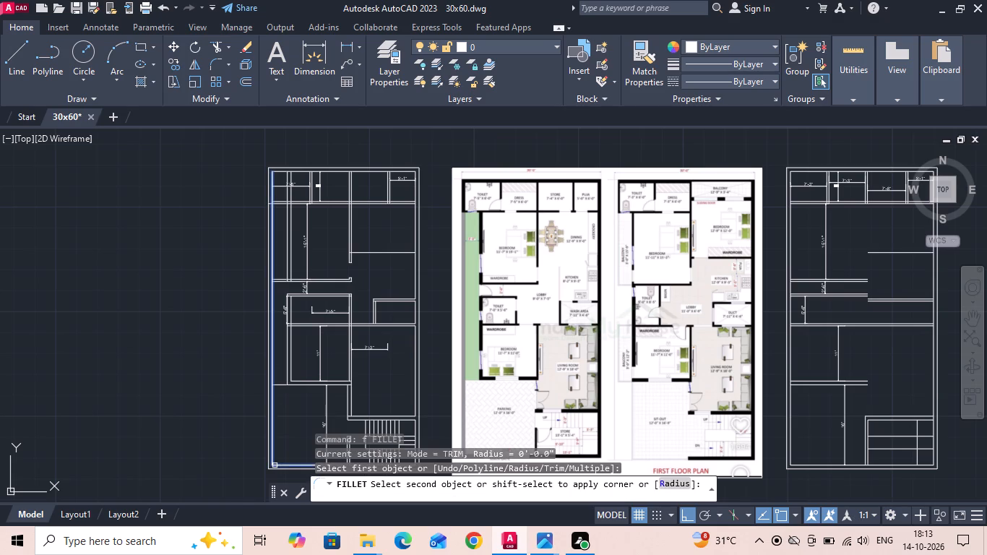
pyautogui.click(275, 465)
pyautogui.press('Escape')
# Delete the 5'-6", 7'-5", 11', 15'-1" and 7'-6" dimensions from the ground floor plan's toilets and bedrooms.
pyautogui.scroll(2, 283, 288)
pyautogui.click(285, 343)
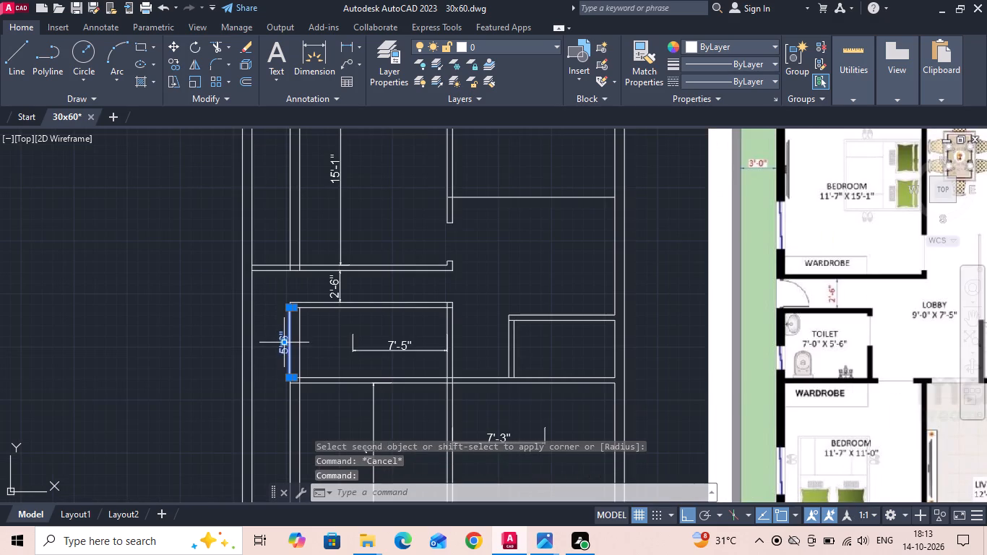
pyautogui.press('Delete')
pyautogui.press('Delete')
pyautogui.moveTo(375, 348); pyautogui.dragTo(366, 356)
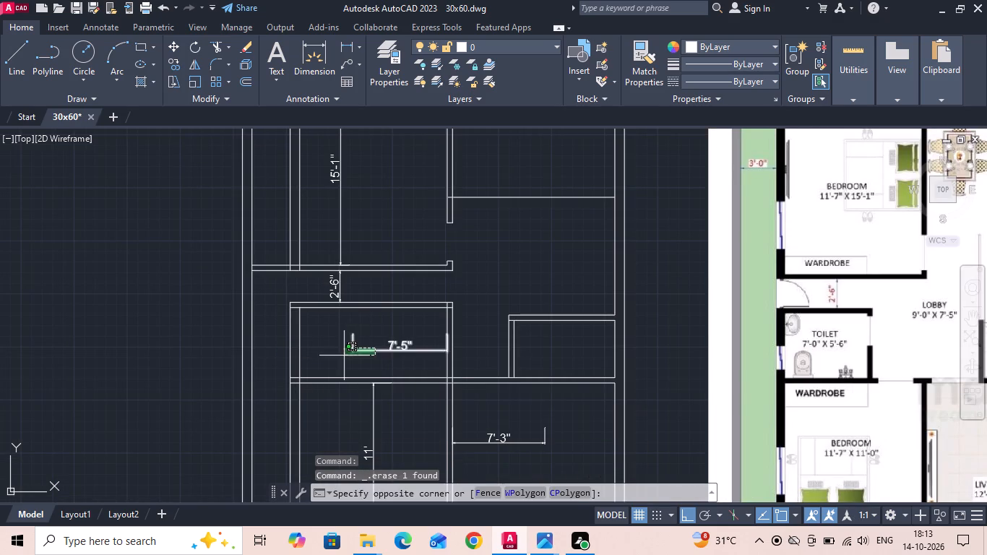
pyautogui.click(342, 353)
pyautogui.press('Delete')
pyautogui.scroll(-1, 341, 348)
pyautogui.click(356, 396)
pyautogui.click(359, 415)
pyautogui.moveTo(374, 411); pyautogui.dragTo(375, 411)
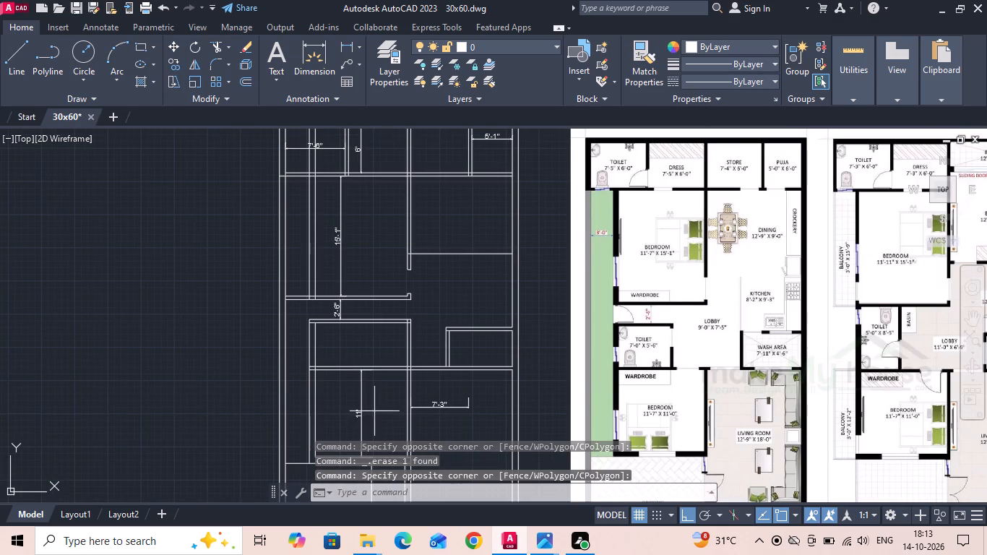
pyautogui.moveTo(375, 411); pyautogui.dragTo(364, 408)
pyautogui.click(333, 397)
pyautogui.press('Delete')
pyautogui.click(340, 251)
pyautogui.press('Delete')
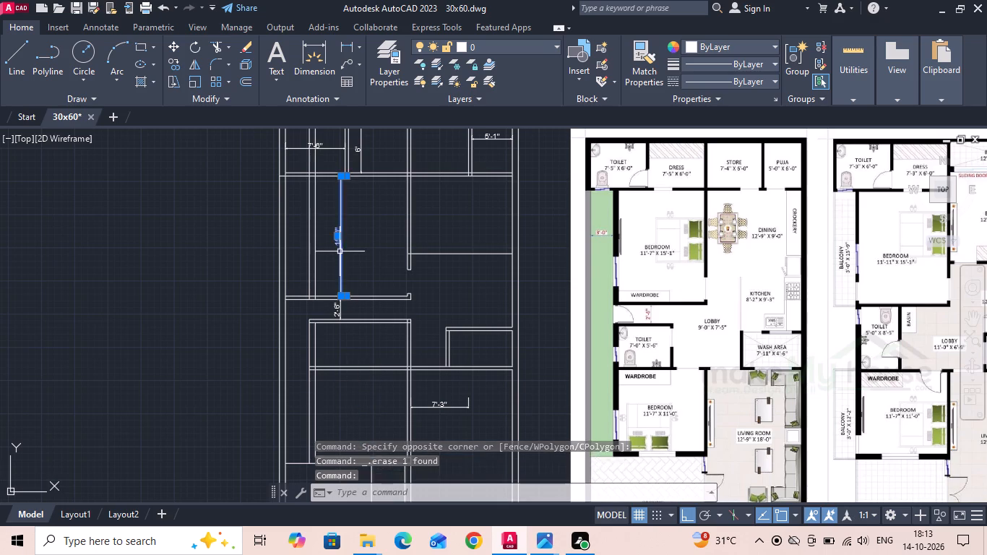
pyautogui.moveTo(339, 257); pyautogui.dragTo(357, 374, button='middle')
pyautogui.scroll(2, 324, 234)
pyautogui.moveTo(364, 289); pyautogui.dragTo(359, 315)
pyautogui.click(355, 324)
pyautogui.press('Delete')
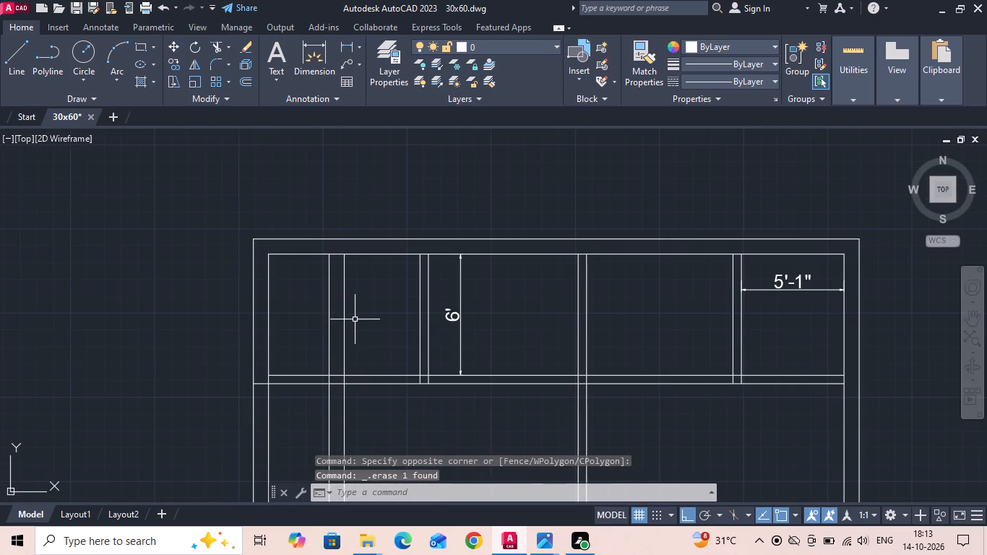
# Trim the 9" wall lines out of the upper toilet and its bedroom-side wall, plus the side wall's inner line crossing that wall.
pyautogui.press('t')
pyautogui.write('r')
pyautogui.press('space')
pyautogui.press('space')
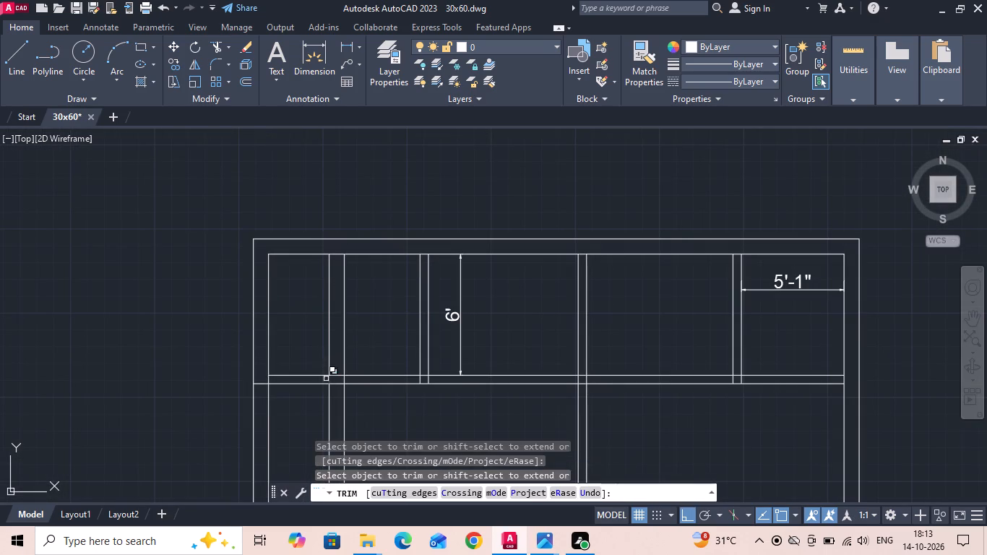
pyautogui.scroll(2, 314, 391)
pyautogui.click(323, 361)
pyautogui.click(405, 362)
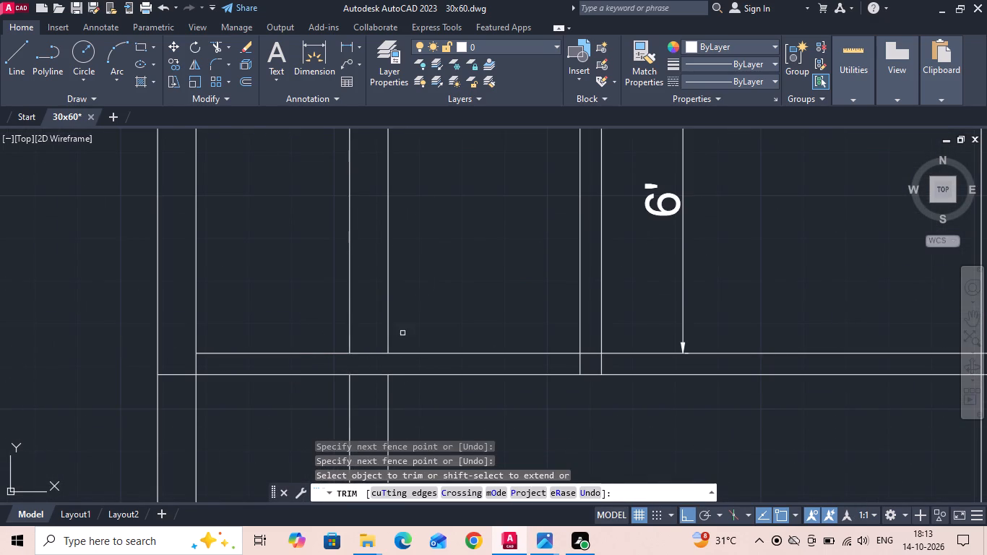
pyautogui.click(193, 366)
pyautogui.click(341, 359)
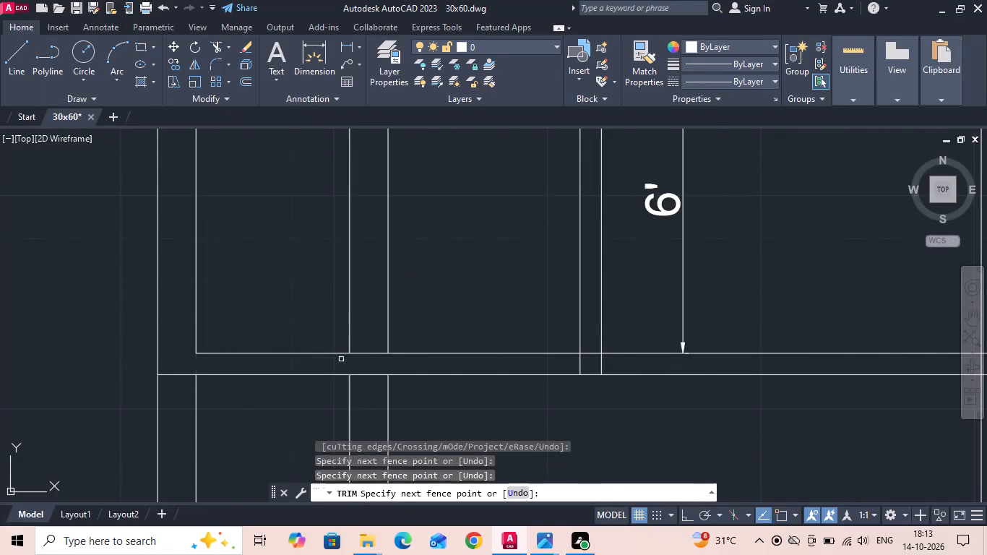
pyautogui.moveTo(456, 289); pyautogui.dragTo(358, 267)
pyautogui.click(353, 247)
pyautogui.click(326, 257)
pyautogui.scroll(-3, 320, 251)
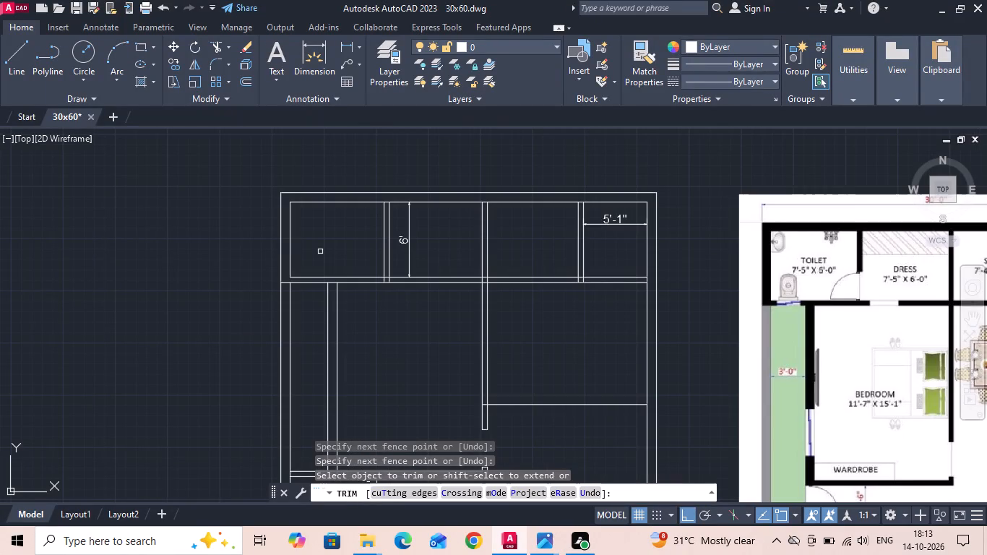
pyautogui.moveTo(320, 251); pyautogui.dragTo(315, 187, button='middle')
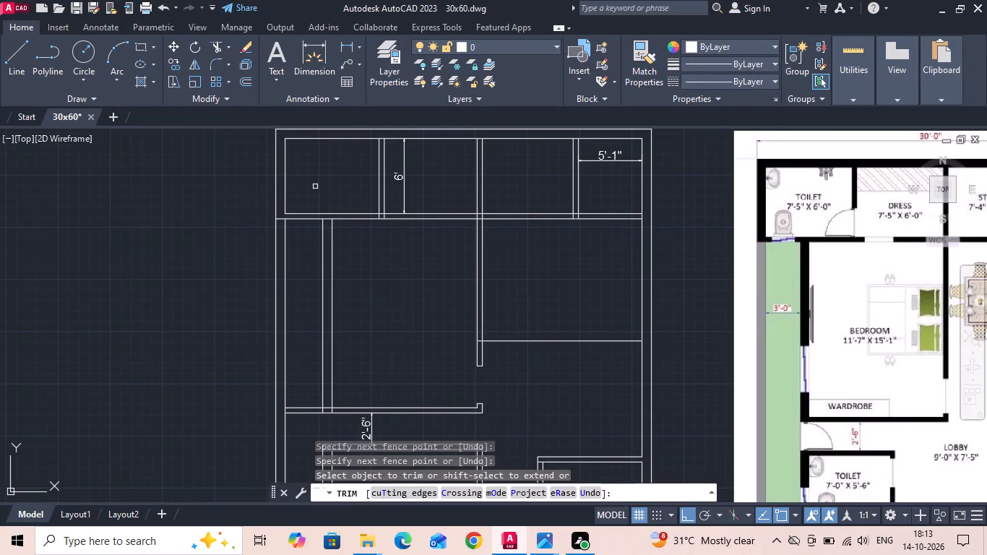
pyautogui.press('Escape')
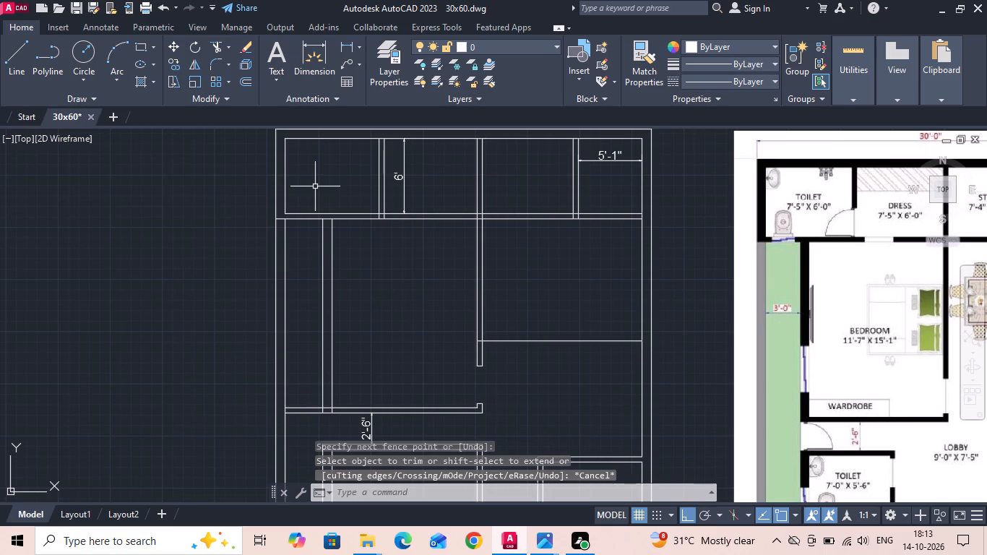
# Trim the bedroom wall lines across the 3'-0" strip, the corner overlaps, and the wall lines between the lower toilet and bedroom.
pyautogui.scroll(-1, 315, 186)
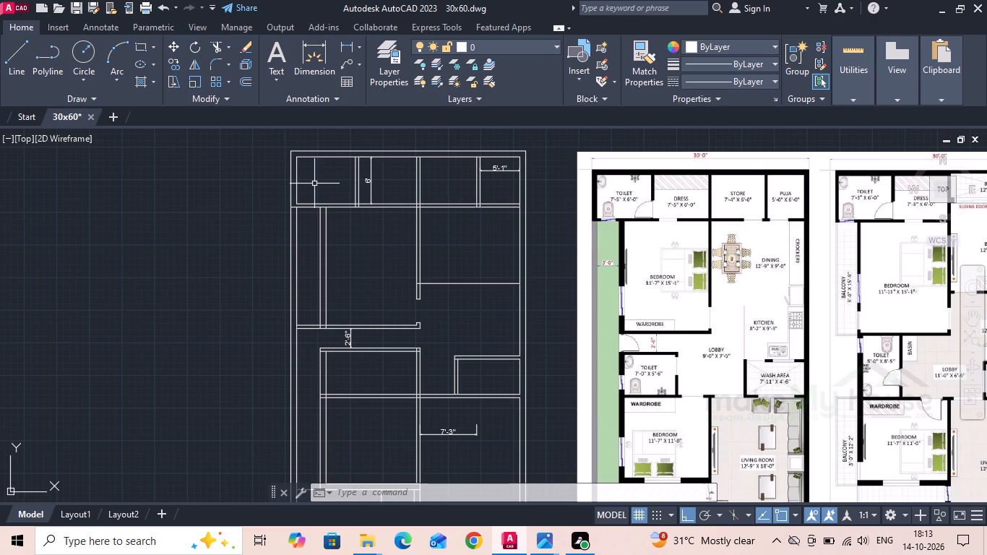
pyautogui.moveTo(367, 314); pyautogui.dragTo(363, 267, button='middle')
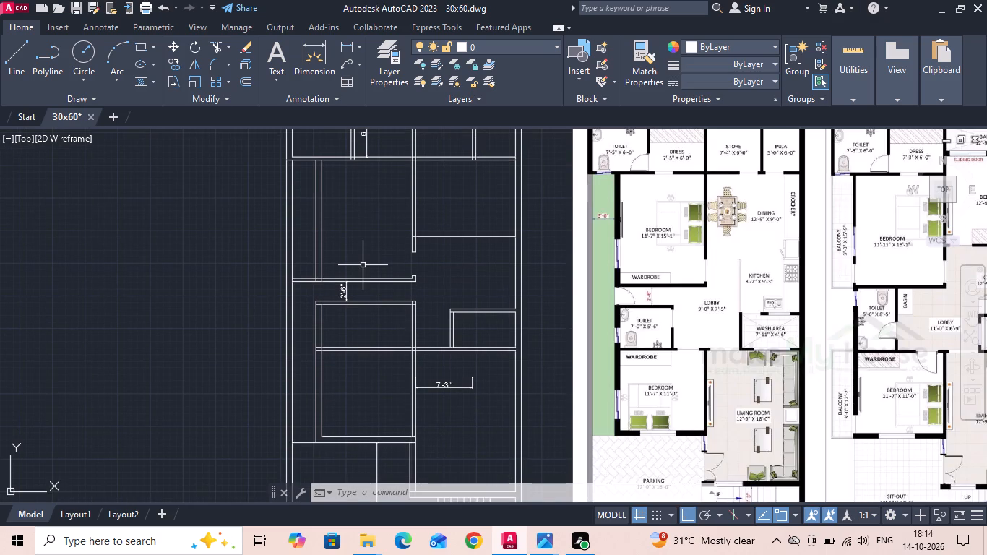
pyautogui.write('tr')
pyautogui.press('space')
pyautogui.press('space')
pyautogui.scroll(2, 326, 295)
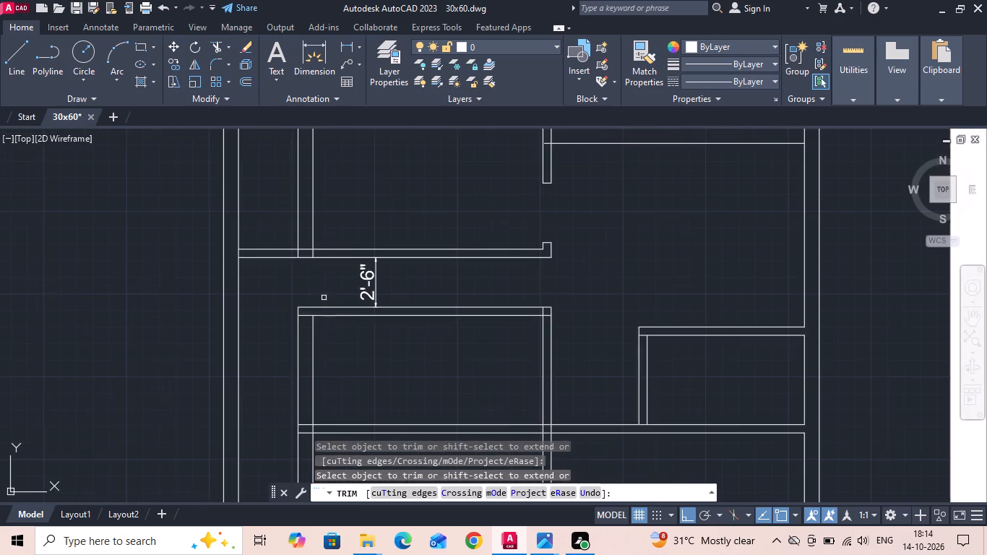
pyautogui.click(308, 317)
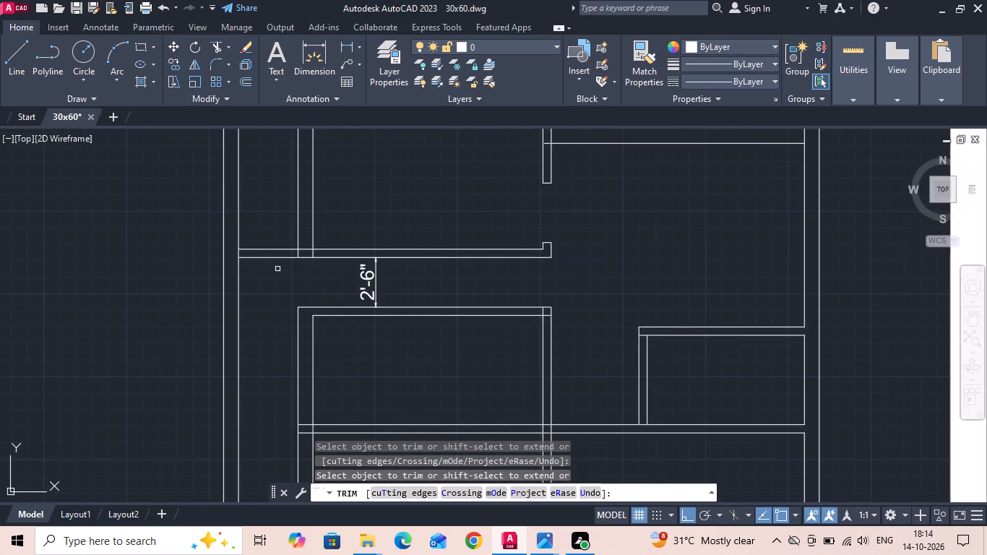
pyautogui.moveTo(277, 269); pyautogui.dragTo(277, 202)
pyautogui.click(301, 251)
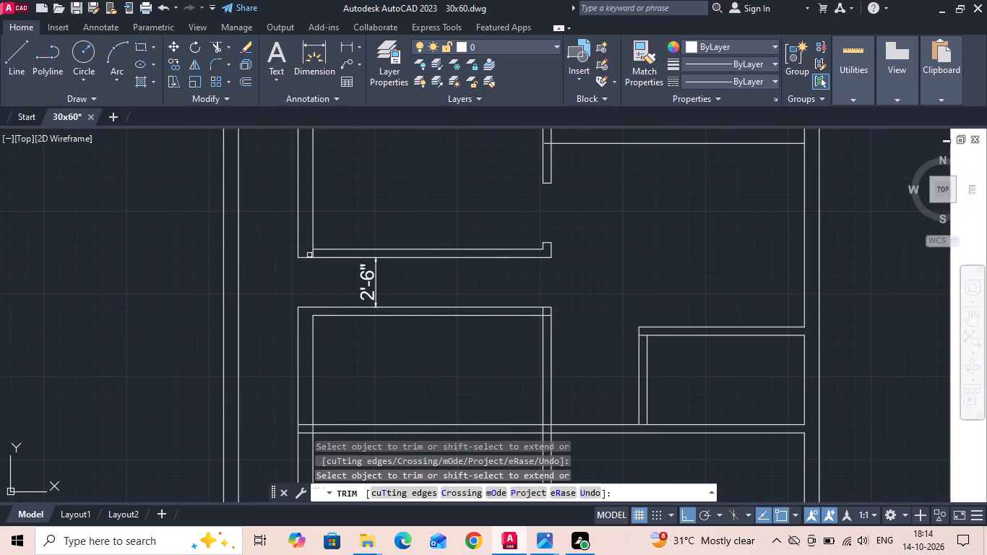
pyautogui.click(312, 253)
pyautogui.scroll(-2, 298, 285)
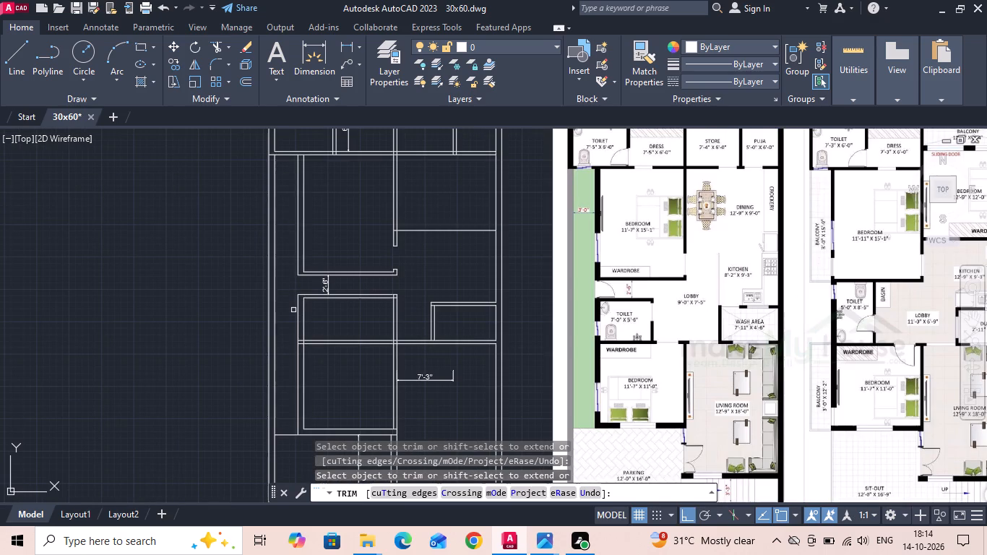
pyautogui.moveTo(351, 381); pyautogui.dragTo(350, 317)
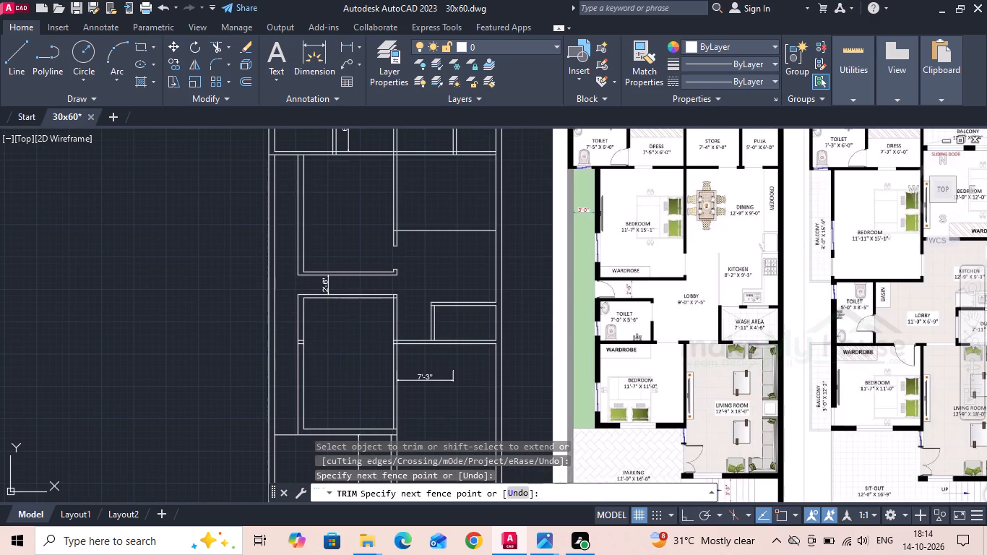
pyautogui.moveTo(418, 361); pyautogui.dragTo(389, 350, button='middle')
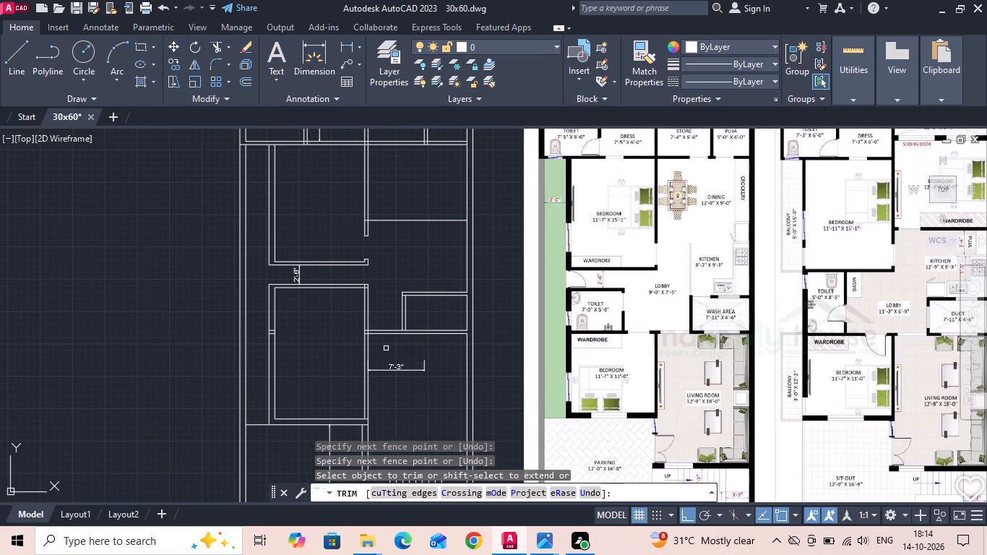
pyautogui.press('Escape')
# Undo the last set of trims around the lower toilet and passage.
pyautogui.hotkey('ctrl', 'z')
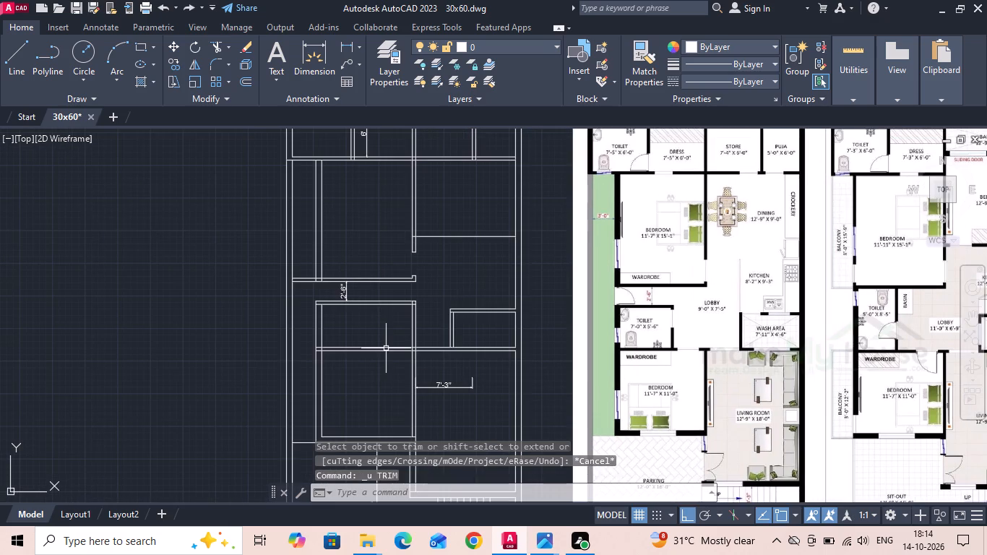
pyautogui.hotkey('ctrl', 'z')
# Offset the inner line of the lower toilet's strip-side wall 7' into the toilet.
pyautogui.scroll(-2, 360, 318)
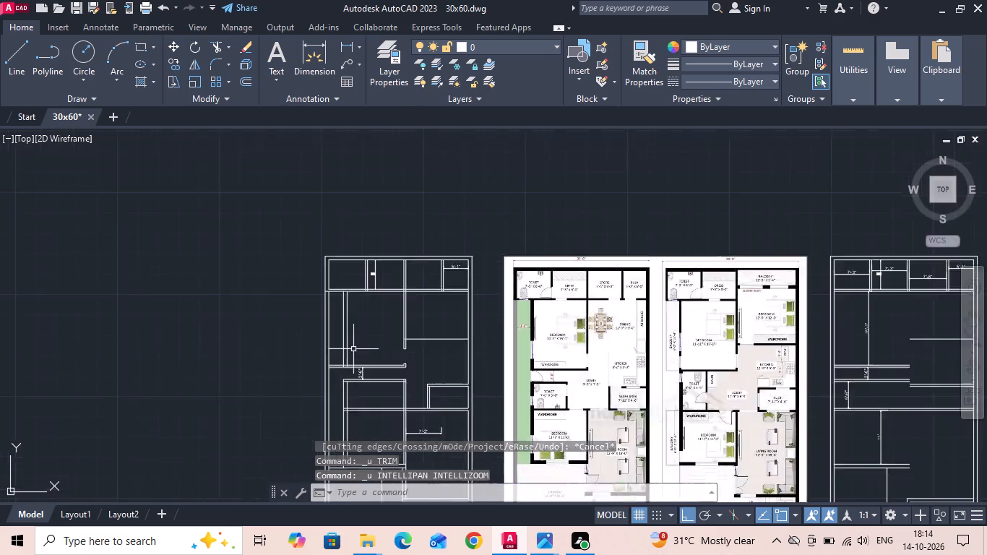
pyautogui.moveTo(350, 332); pyautogui.dragTo(340, 213, button='middle')
pyautogui.scroll(2, 348, 271)
pyautogui.press('Escape')
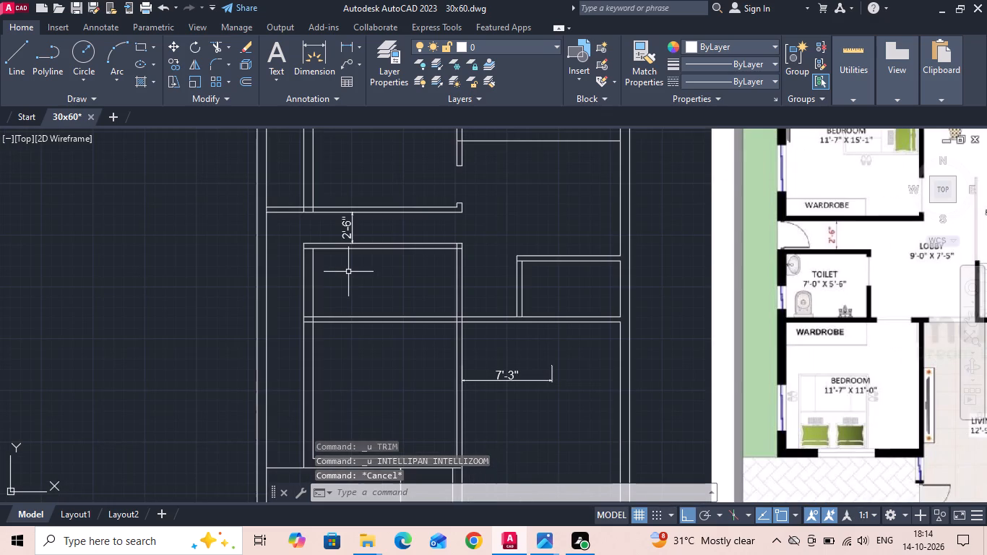
pyautogui.write('o')
pyautogui.press('space')
pyautogui.press('7')
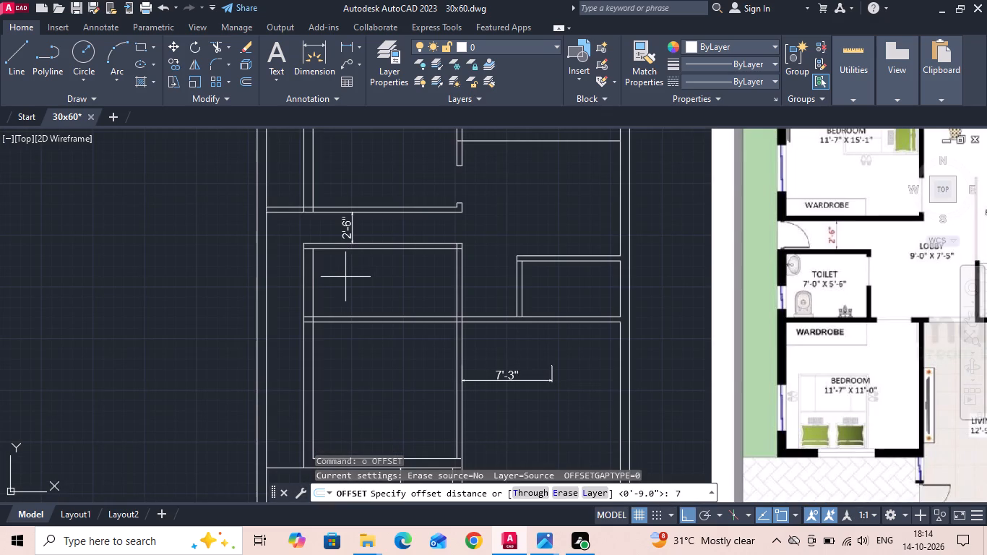
pyautogui.press("'")
pyautogui.press('Return')
pyautogui.moveTo(314, 288); pyautogui.dragTo(323, 283)
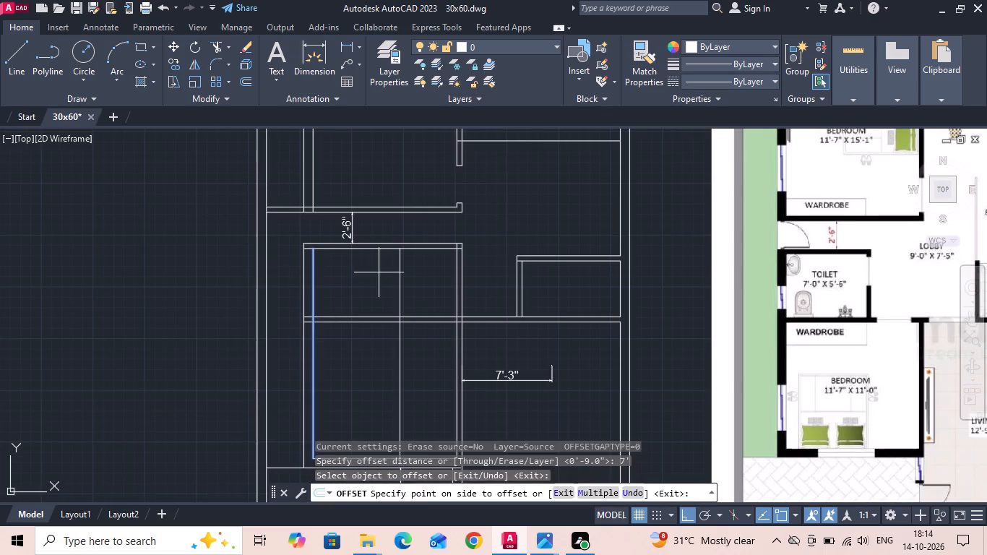
pyautogui.click(379, 272)
pyautogui.press('Escape')
# Offset the new toilet partition line 5" toward the lobby to give the wall its thickness.
pyautogui.write('o')
pyautogui.press('space')
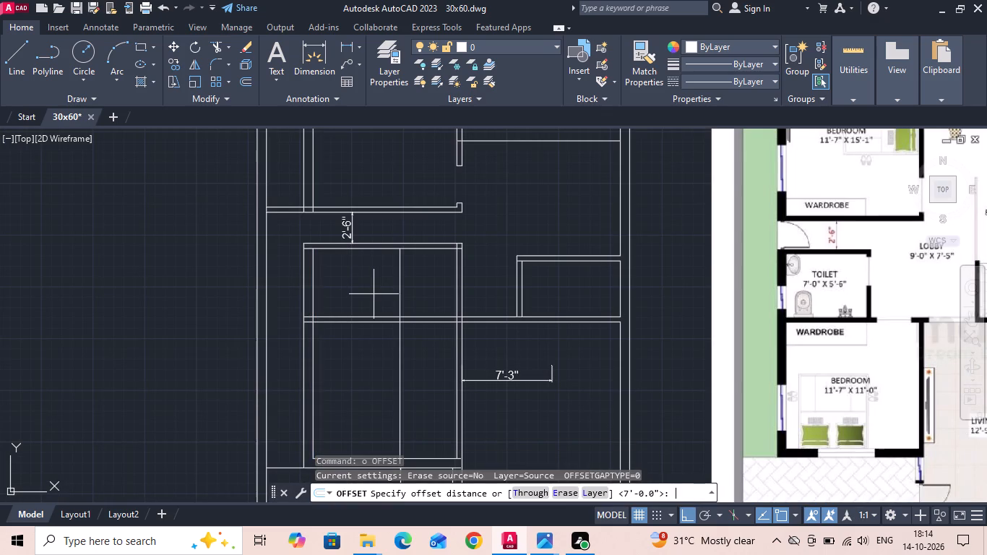
pyautogui.write('5')
pyautogui.press('space')
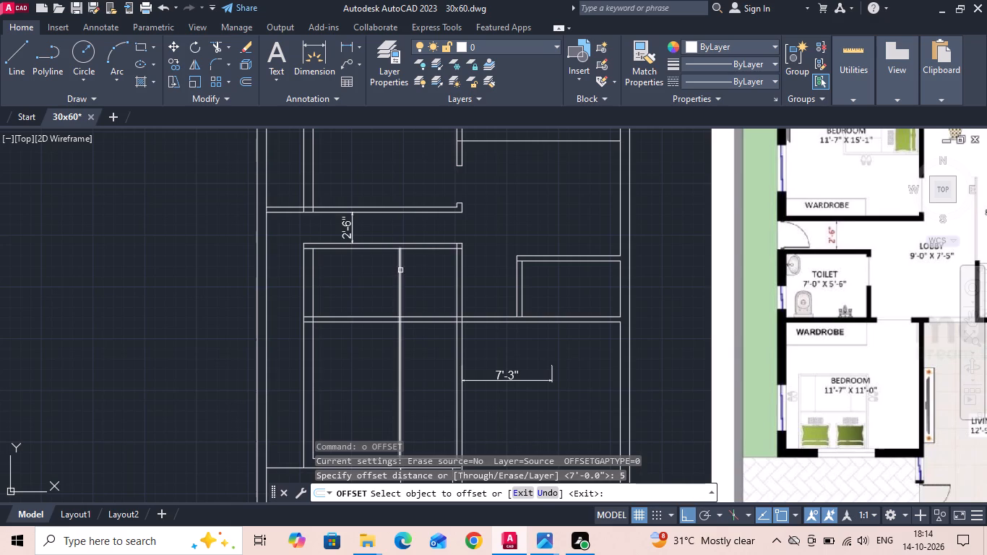
pyautogui.click(400, 270)
pyautogui.click(428, 274)
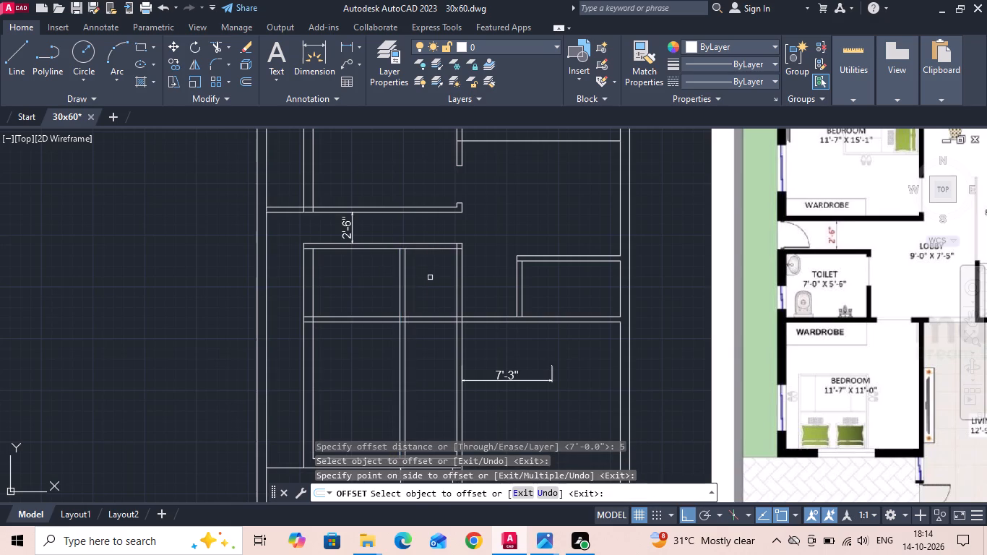
pyautogui.moveTo(420, 291); pyautogui.dragTo(410, 304, button='middle')
pyautogui.press('Escape')
# Extend the partition's lobby-side line up to the outer line of the toilet's passage wall.
pyautogui.press('e')
pyautogui.press('x')
pyautogui.press('space')
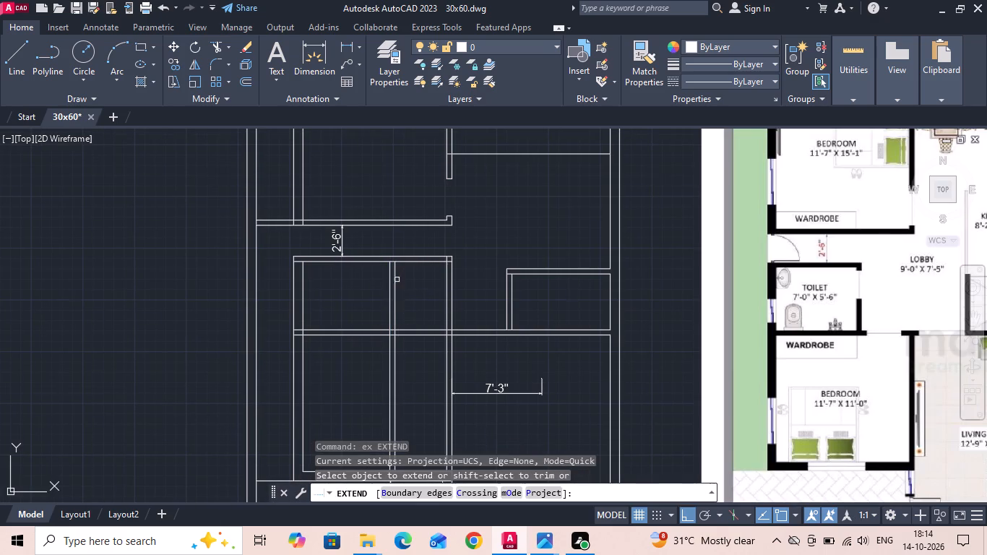
pyautogui.click(395, 275)
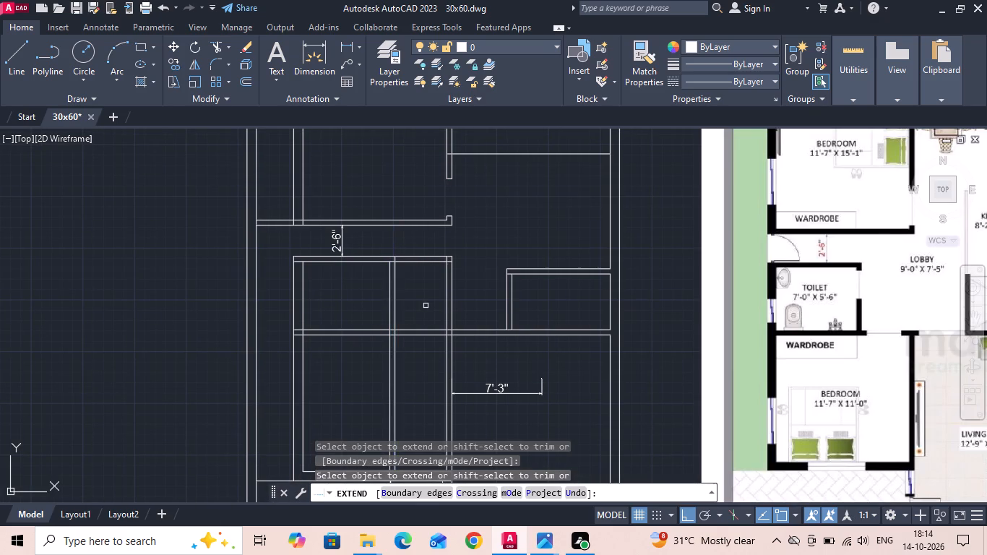
pyautogui.press('Escape')
# Trim the toilet walls beyond the new partition and erase the leftover corner pieces in the lobby.
pyautogui.write('tr')
pyautogui.press('space')
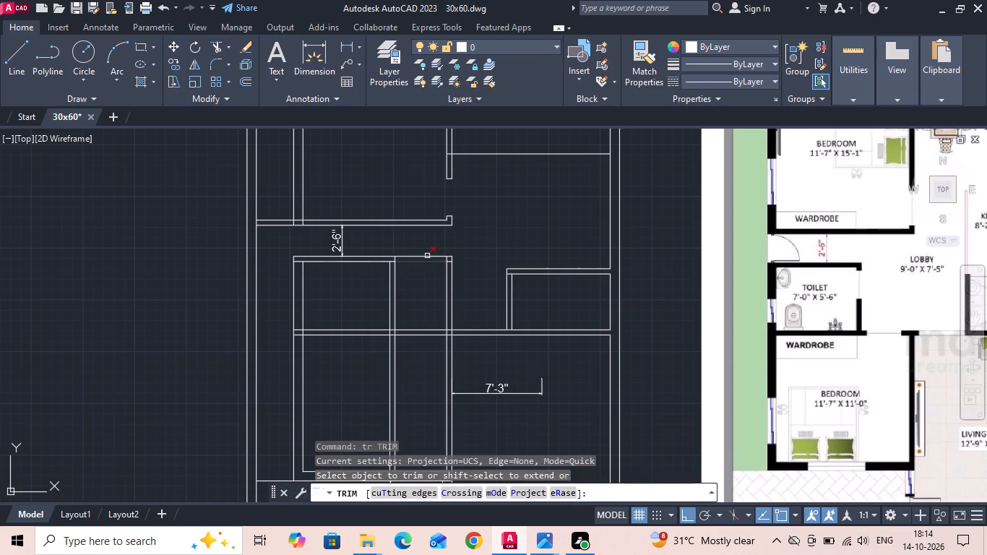
pyautogui.moveTo(423, 244); pyautogui.dragTo(464, 296)
pyautogui.press('Escape')
pyautogui.moveTo(460, 250); pyautogui.dragTo(441, 272)
pyautogui.click(425, 287)
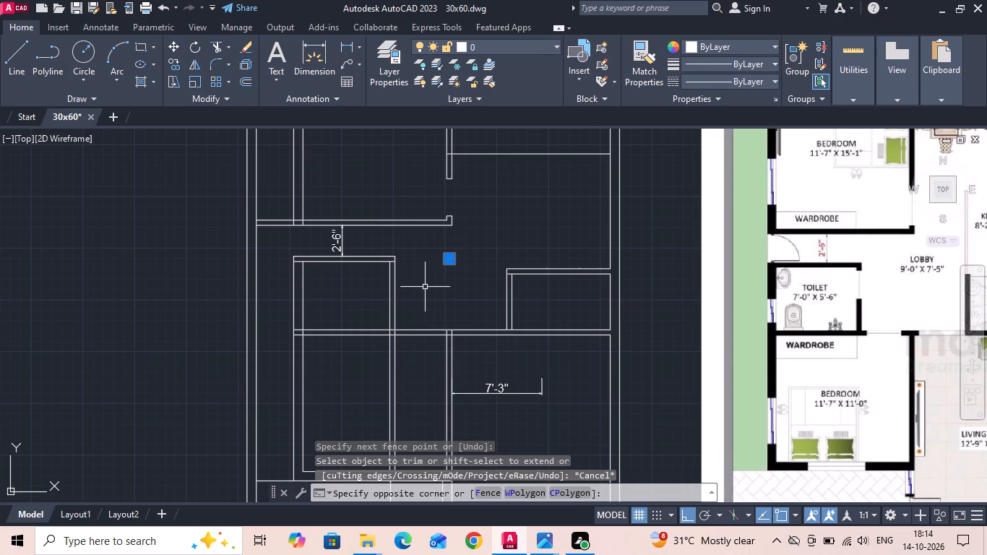
pyautogui.press('Delete')
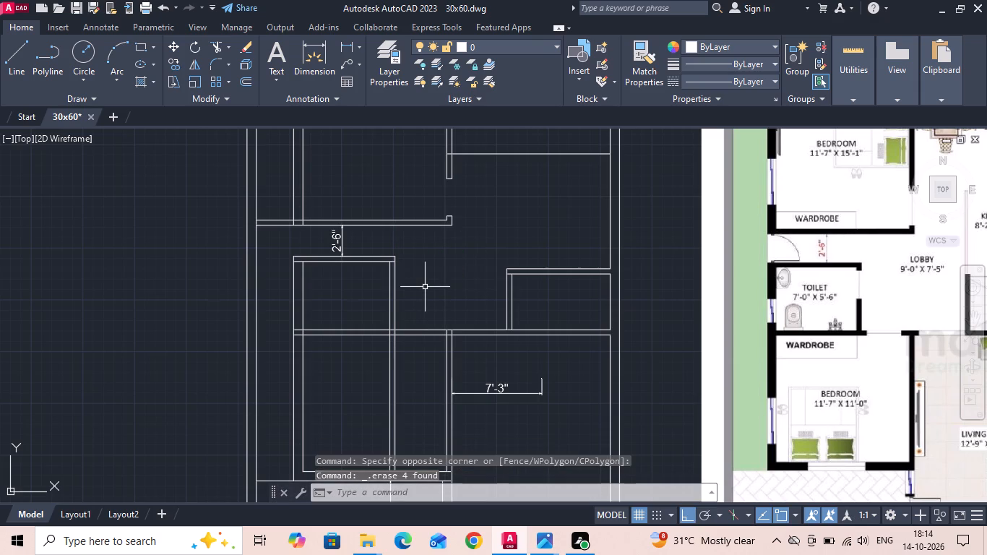
pyautogui.press('Escape')
# Offset the inner line of the toilet's passage wall 4" into the toilet to mark the door jamb.
pyautogui.write('o')
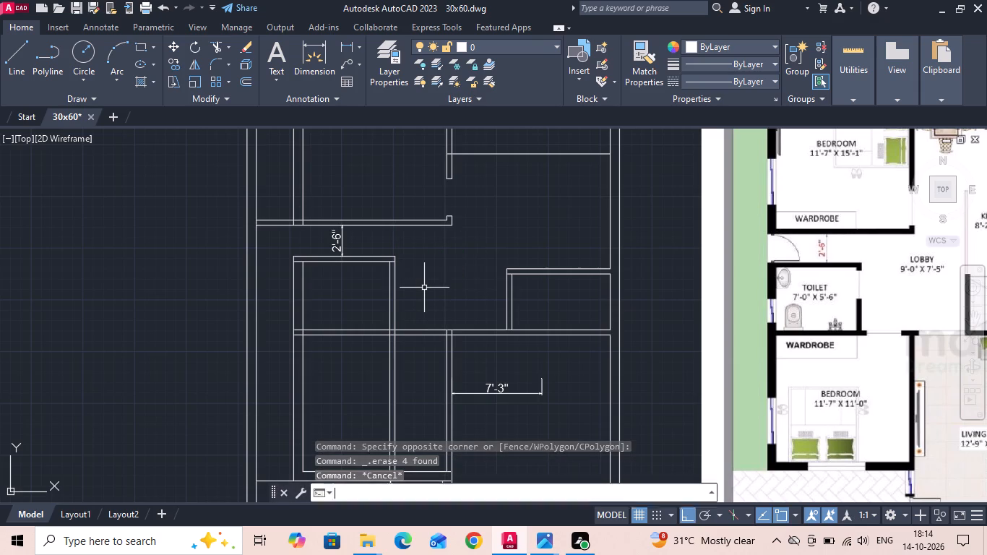
pyautogui.press('space')
pyautogui.write('4')
pyautogui.press('space')
pyautogui.moveTo(383, 260); pyautogui.dragTo(379, 271)
pyautogui.click(368, 296)
pyautogui.press('Escape')
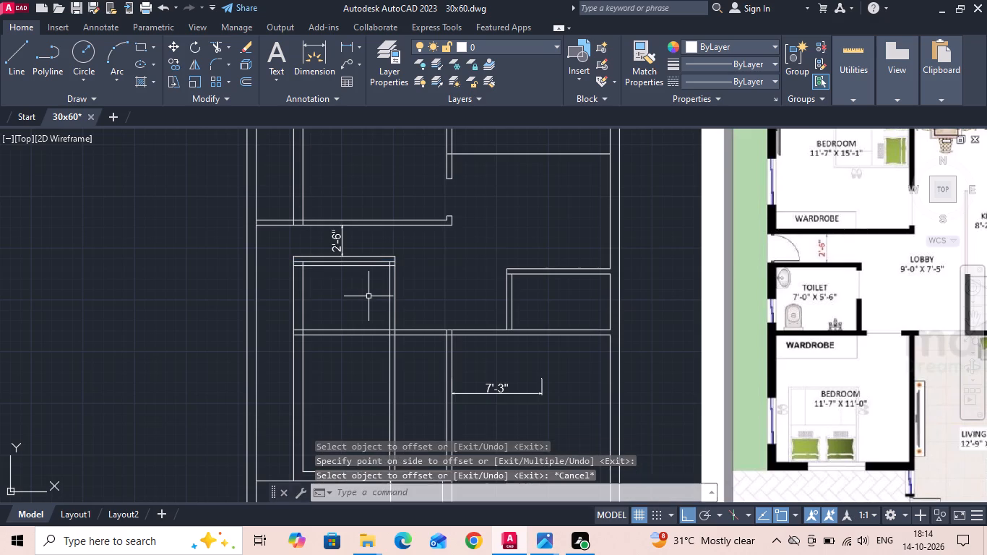
# Offset the jamb line 2'6" further into the toilet to mark the door opening's width.
pyautogui.write('o')
pyautogui.press('space')
pyautogui.write("2'6")
pyautogui.press('space')
pyautogui.moveTo(368, 267); pyautogui.dragTo(367, 274)
pyautogui.click(360, 296)
pyautogui.scroll(1, 361, 280)
pyautogui.press('Escape')
# Trim the door opening out of the toilet partition, plus the excess jamb lines and the overlaps in the strip-side wall.
pyautogui.write('tr')
pyautogui.press('space')
pyautogui.moveTo(361, 279); pyautogui.dragTo(433, 275)
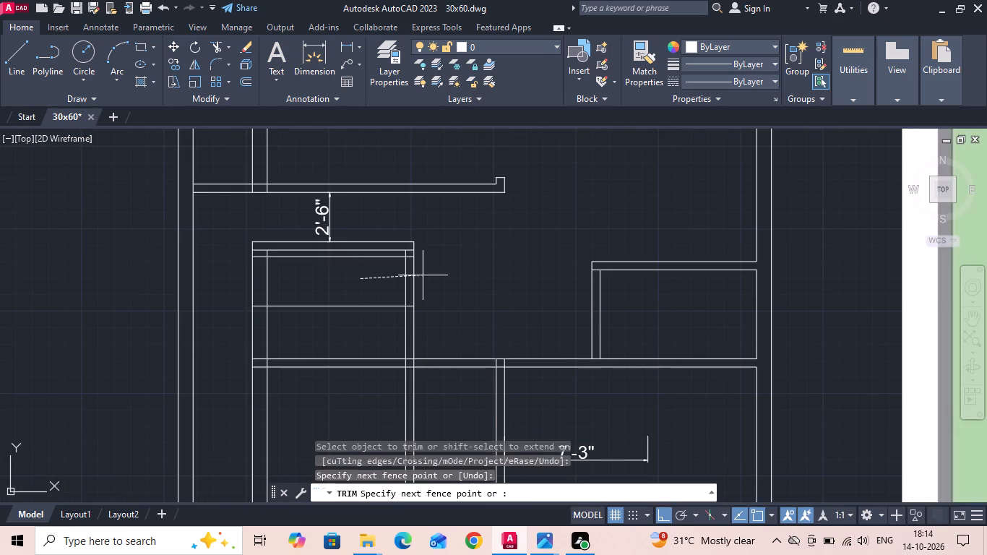
pyautogui.moveTo(433, 275); pyautogui.dragTo(440, 275)
pyautogui.click(388, 256)
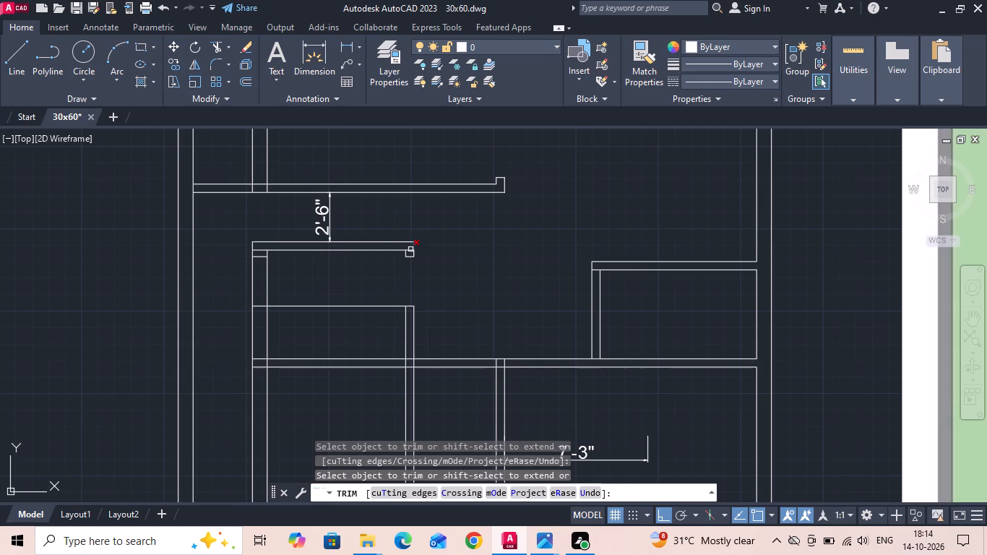
pyautogui.click(410, 249)
pyautogui.click(257, 247)
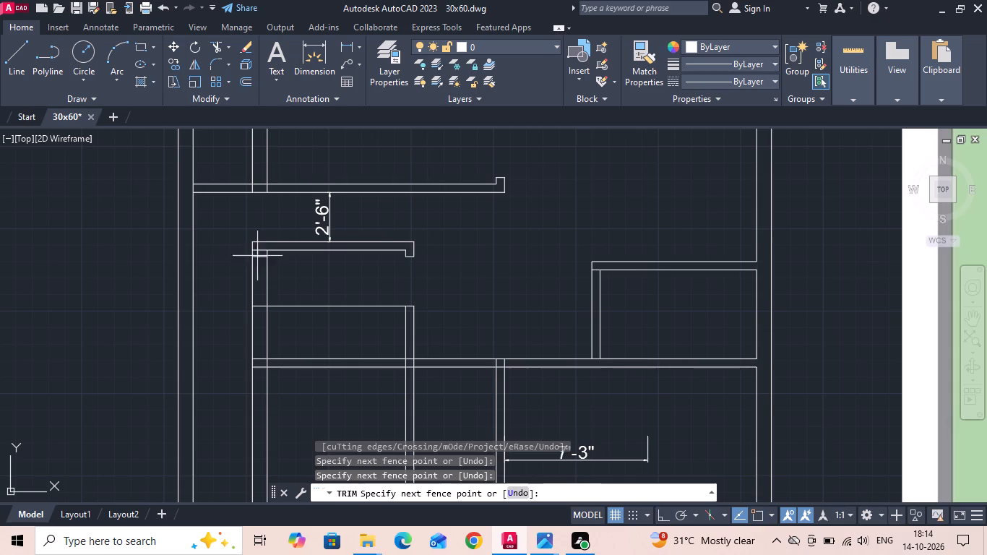
pyautogui.click(259, 400)
pyautogui.click(267, 361)
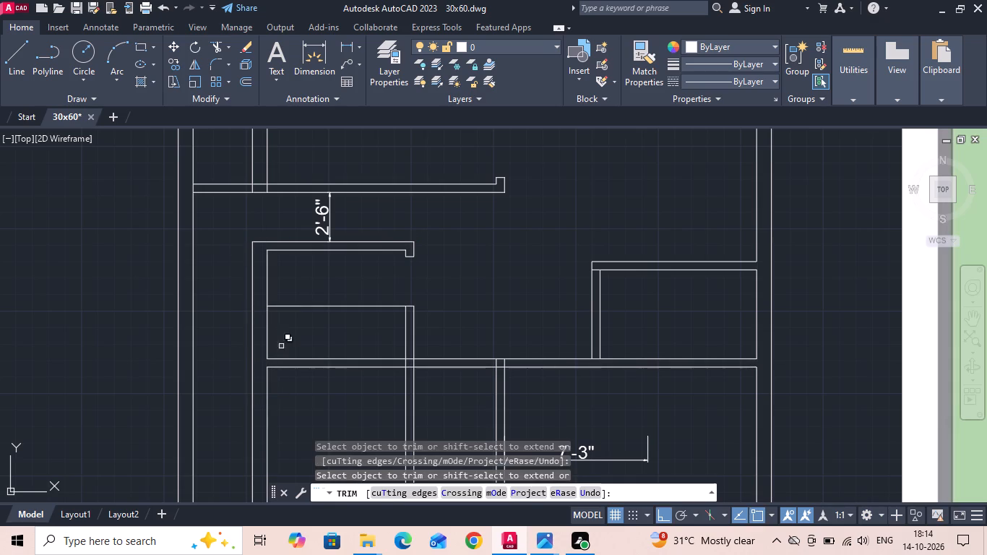
pyautogui.moveTo(319, 324); pyautogui.dragTo(368, 282)
# Trim the overlapping lines where the toilet partition crosses the wall between the toilet and lower bedroom.
pyautogui.moveTo(405, 348); pyautogui.dragTo(370, 283, button='middle')
pyautogui.scroll(2, 385, 299)
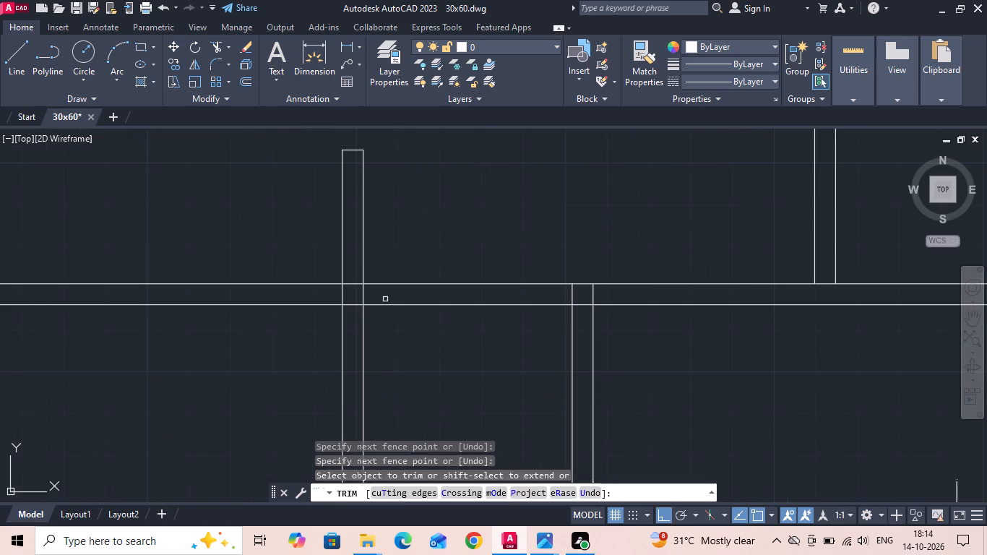
pyautogui.moveTo(384, 291); pyautogui.dragTo(343, 299)
pyautogui.click(315, 298)
pyautogui.click(354, 296)
pyautogui.moveTo(355, 276); pyautogui.dragTo(353, 330)
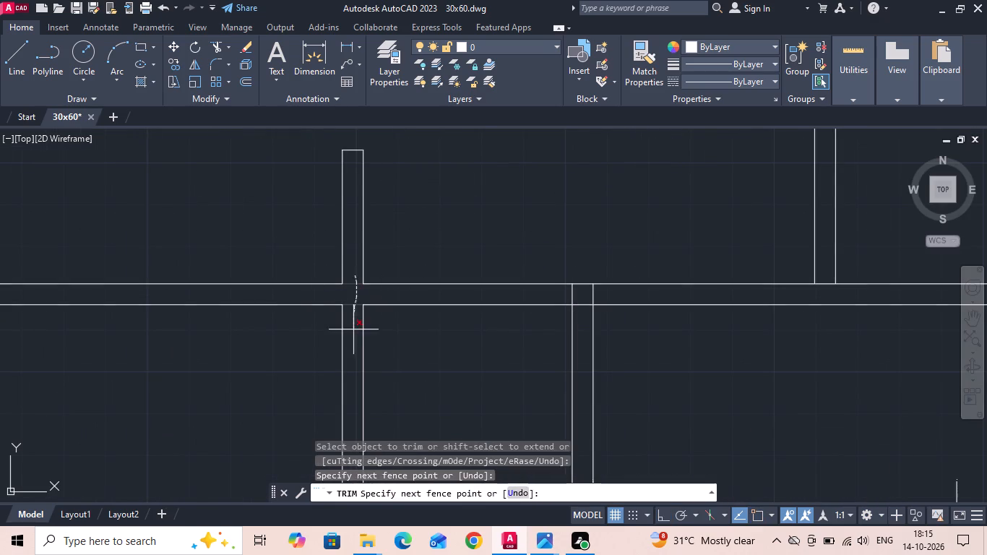
pyautogui.moveTo(353, 330); pyautogui.dragTo(354, 330)
# Erase the two leftover partition lines running down into the lower bedroom.
pyautogui.press('Escape')
pyautogui.moveTo(385, 363); pyautogui.dragTo(207, 401)
pyautogui.click(207, 401)
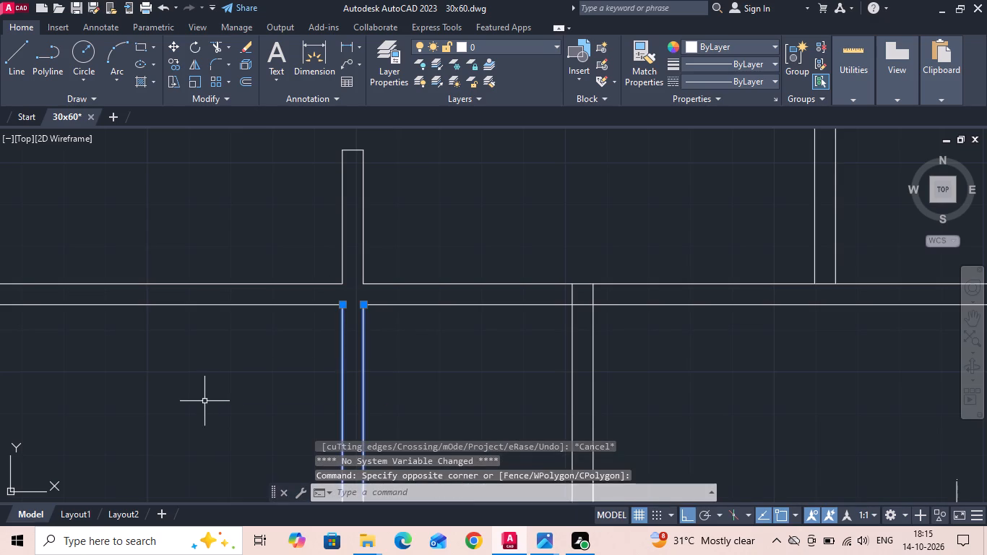
pyautogui.press('Delete')
# Trim the lower line of the cross wall where it crosses the wall between the lower bedroom and living room.
pyautogui.moveTo(460, 295); pyautogui.dragTo(455, 310)
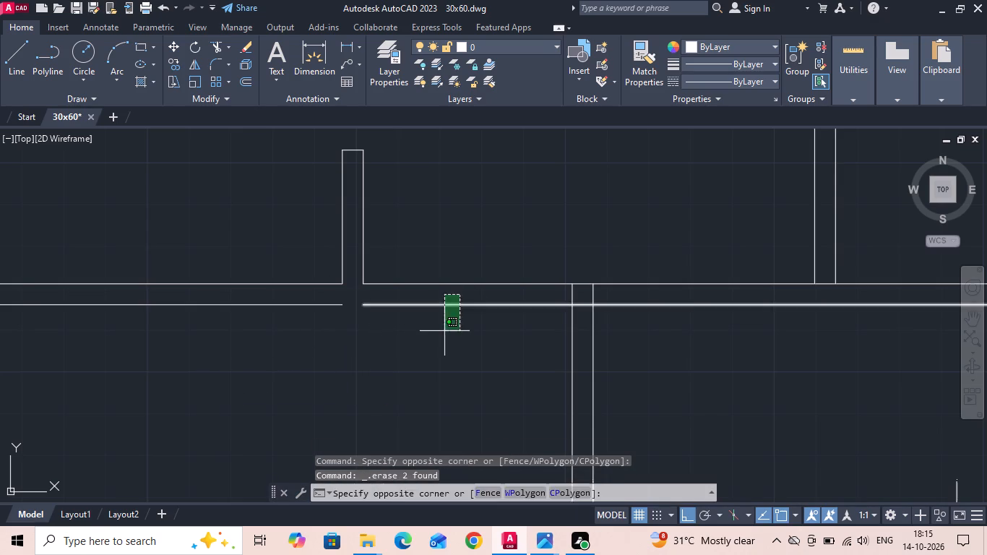
pyautogui.click(444, 331)
pyautogui.scroll(-2, 442, 335)
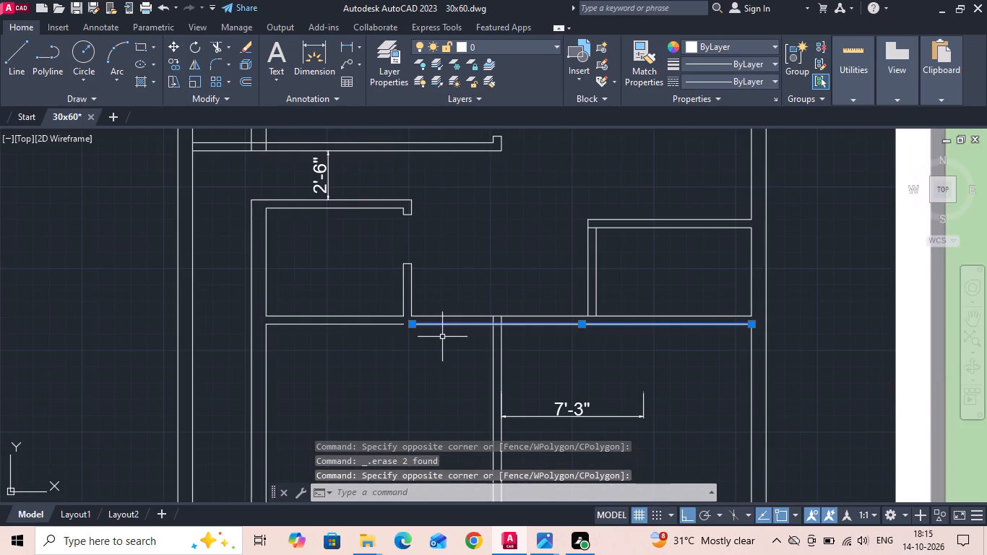
pyautogui.press('Escape')
pyautogui.press('t')
pyautogui.press('r')
pyautogui.press('space')
pyautogui.press('space')
pyautogui.scroll(1, 475, 322)
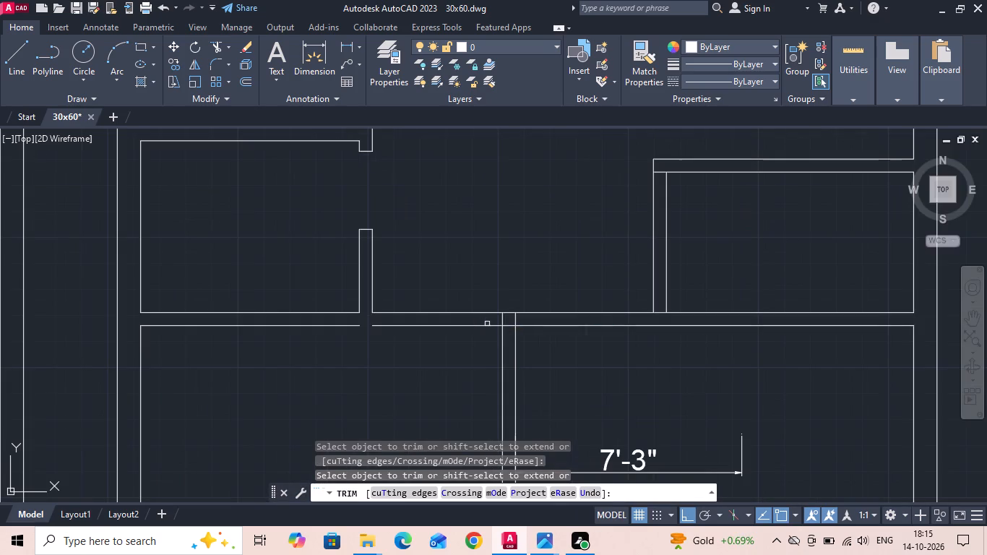
pyautogui.click(508, 327)
pyautogui.press('Escape')
# Erase the cross wall's lower line between the toilet partition and the wall dividing the lower bedroom from the living room.
pyautogui.press('e')
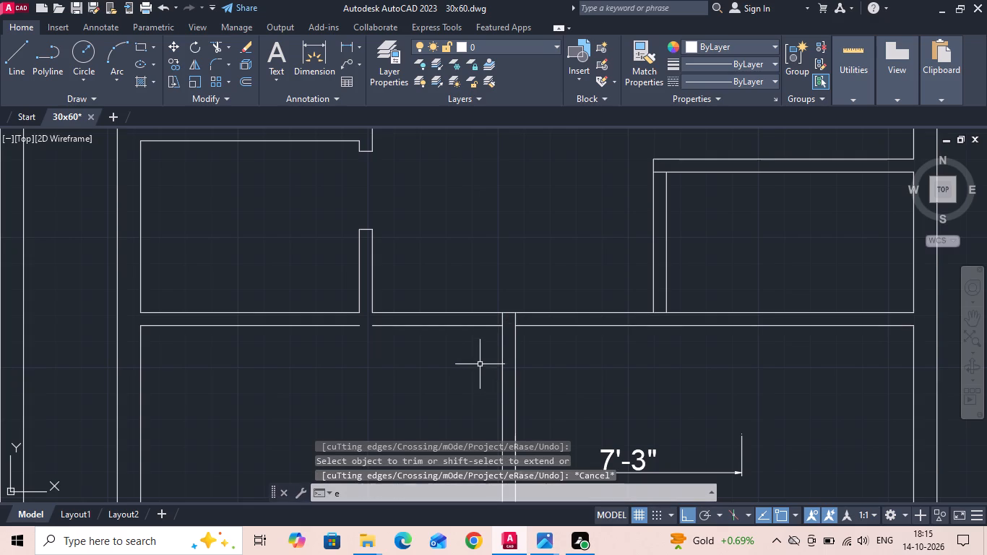
pyautogui.click(453, 324)
pyautogui.click(448, 327)
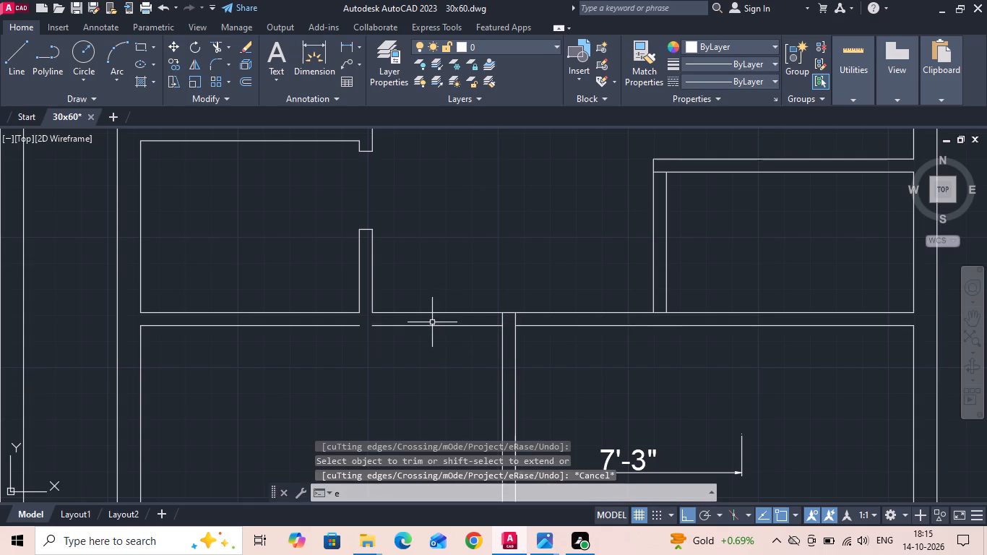
pyautogui.click(432, 322)
pyautogui.click(415, 339)
pyautogui.click(410, 324)
pyautogui.press('Escape')
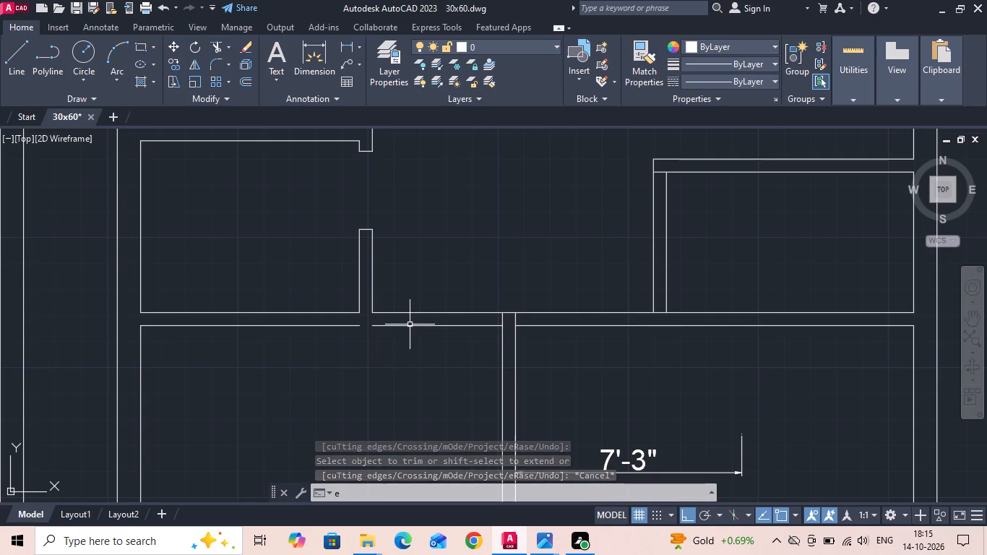
pyautogui.click(410, 324)
pyautogui.press('Delete')
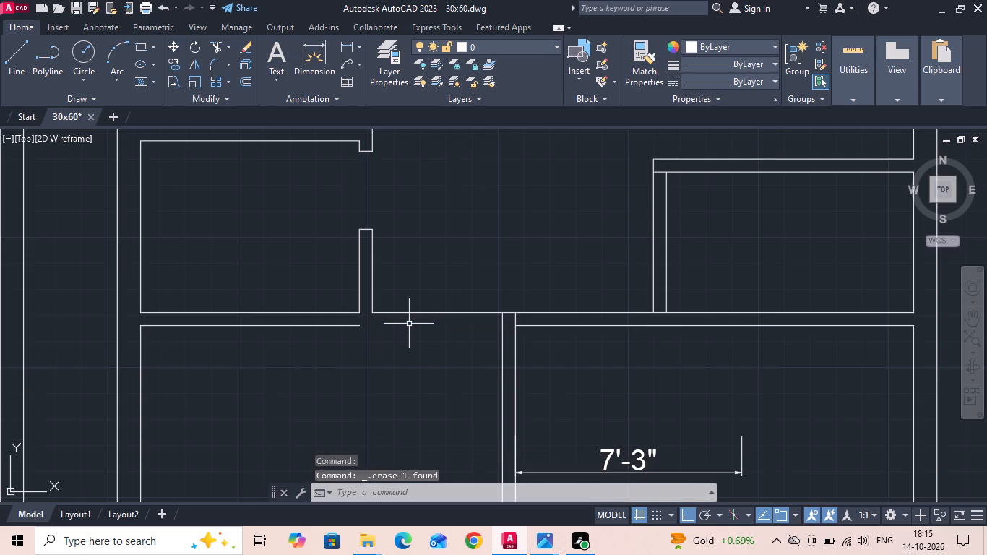
# Extend the lower bedroom's remaining upper wall line across to the wall shared with the living room.
pyautogui.write('ex')
pyautogui.press('space')
pyautogui.click(329, 324)
pyautogui.scroll(-2, 337, 341)
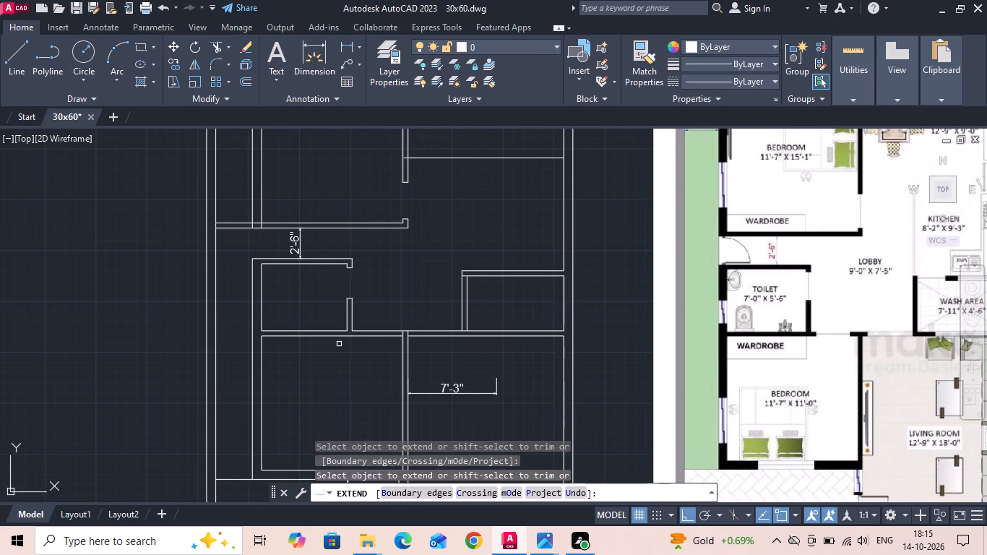
pyautogui.press('Escape')
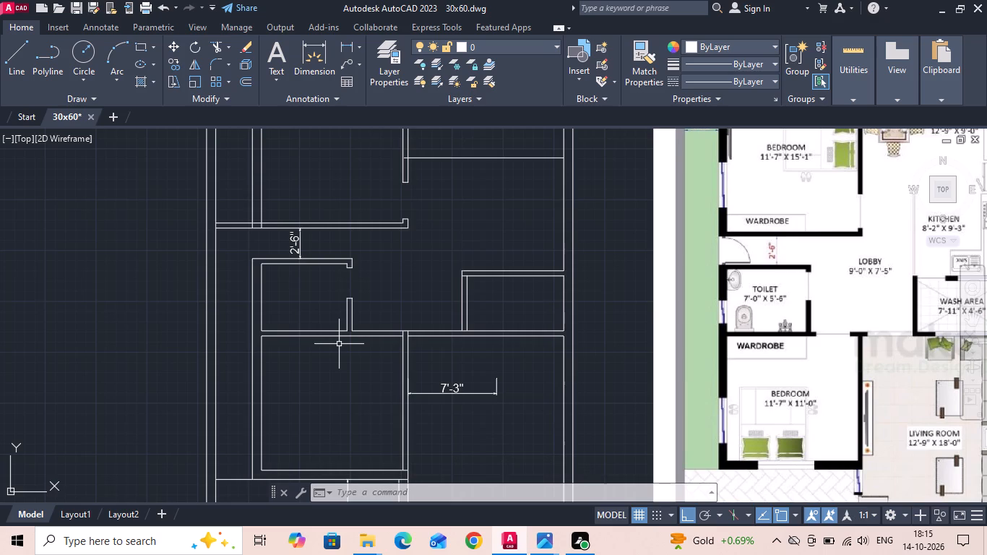
# Save the drawing.
pyautogui.hotkey('ctrl', 's')
pyautogui.hotkey('ctrl', 's')
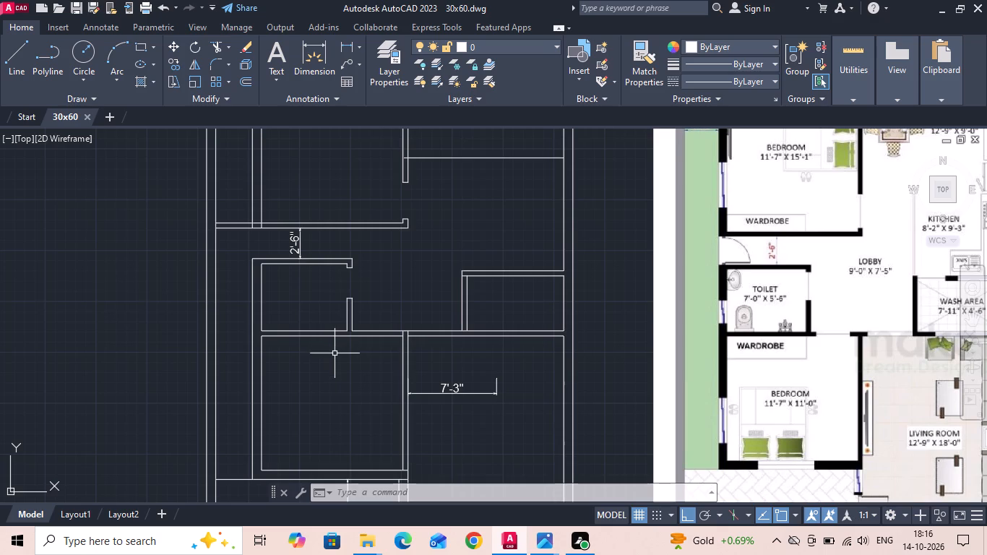
pyautogui.press('Escape')
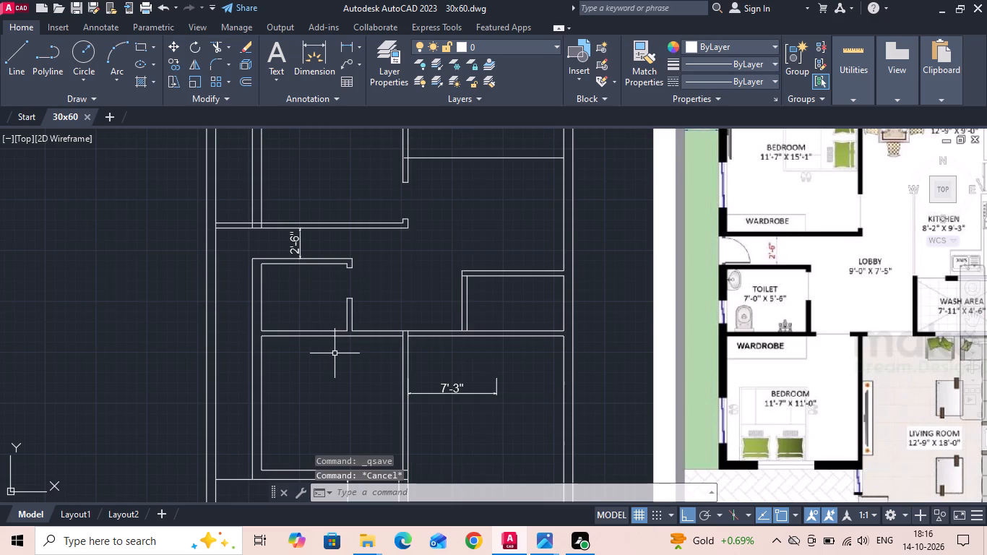
# Offset the upper line of the wall between the living room and staircase 4' into the living room.
pyautogui.scroll(-1, 428, 264)
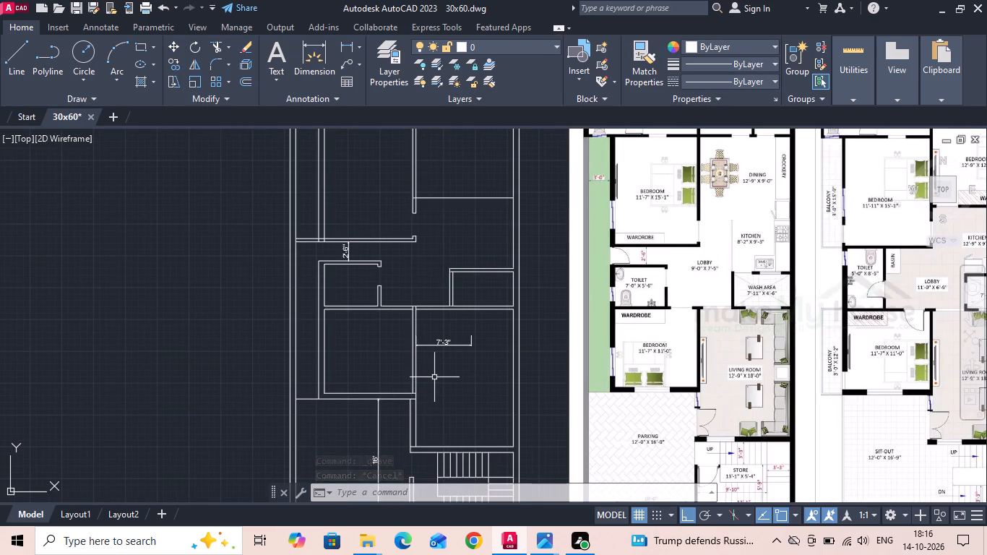
pyautogui.scroll(2, 437, 457)
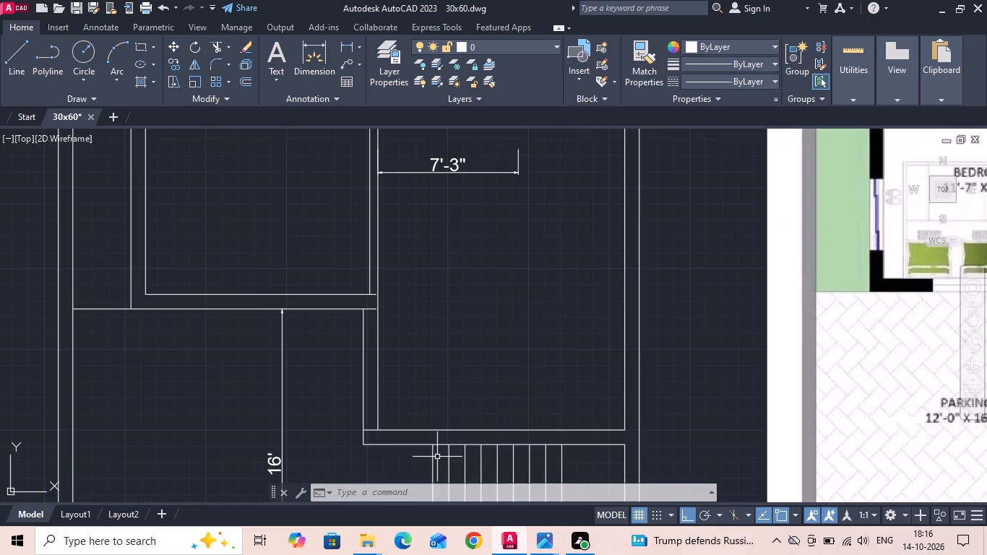
pyautogui.write("o 4'")
pyautogui.press('Return')
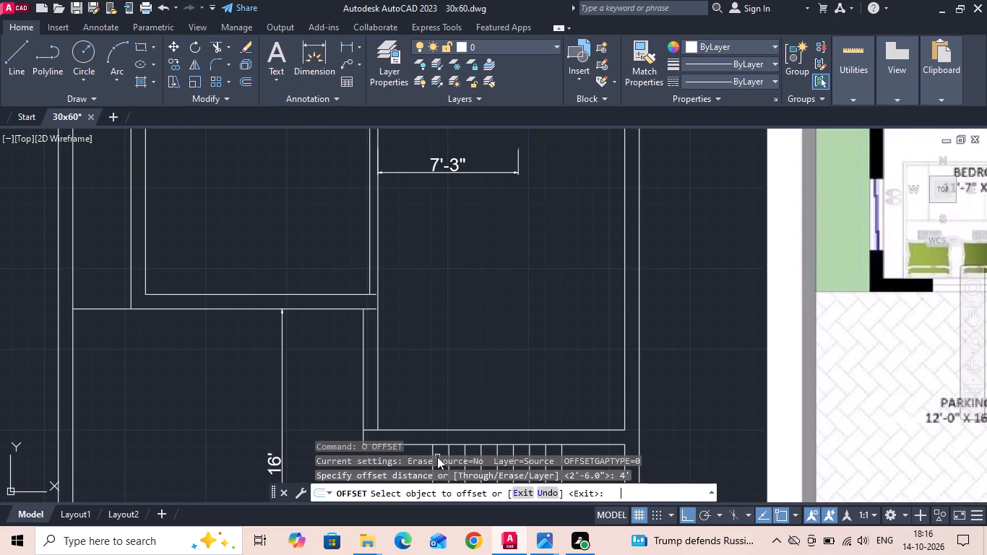
pyautogui.moveTo(423, 430); pyautogui.dragTo(421, 412)
pyautogui.click(421, 378)
pyautogui.moveTo(410, 374); pyautogui.dragTo(264, 317, button='middle')
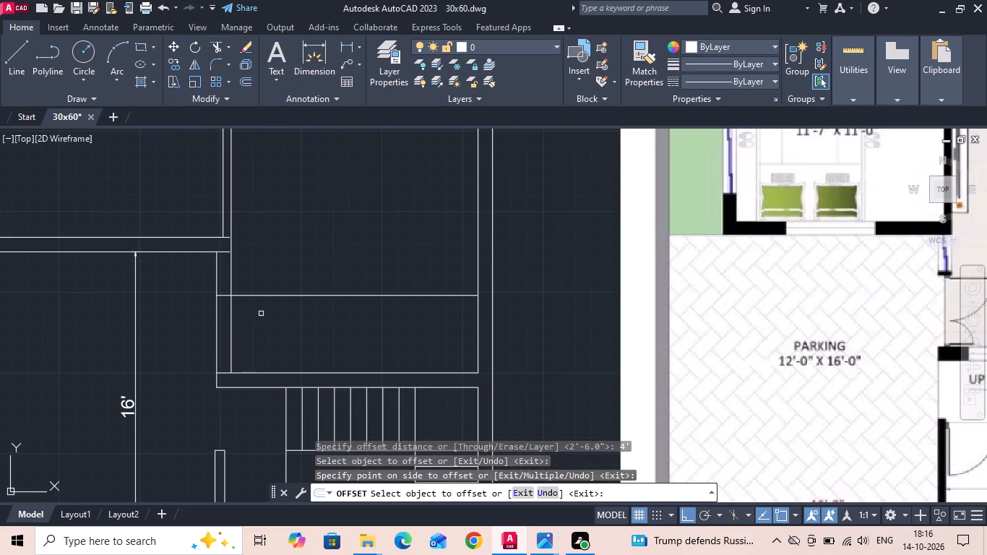
# Trim the entrance door opening out of the living room's parking-side wall, along with the offset line's excess inside the room.
pyautogui.press('Escape')
pyautogui.write('tr')
pyautogui.press('space')
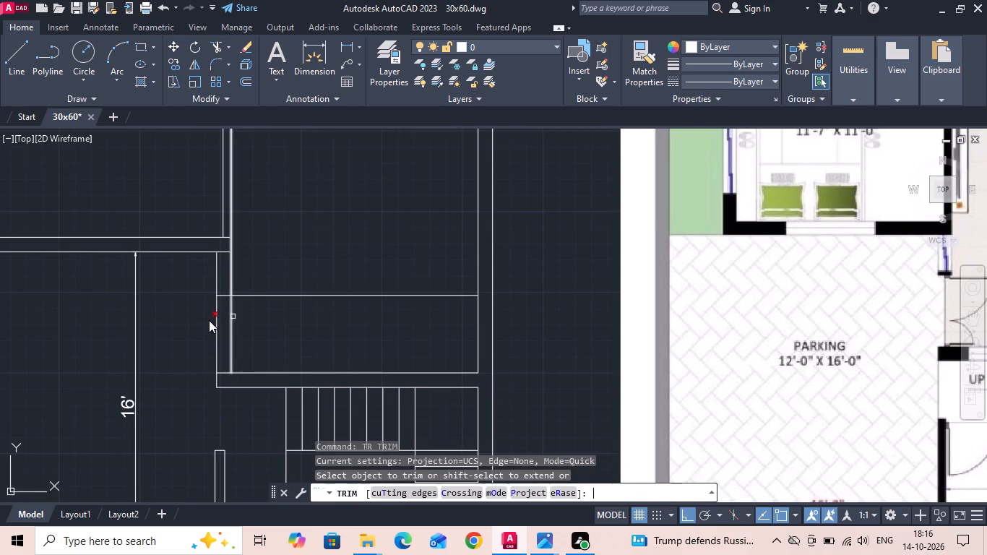
pyautogui.moveTo(204, 325); pyautogui.dragTo(315, 269)
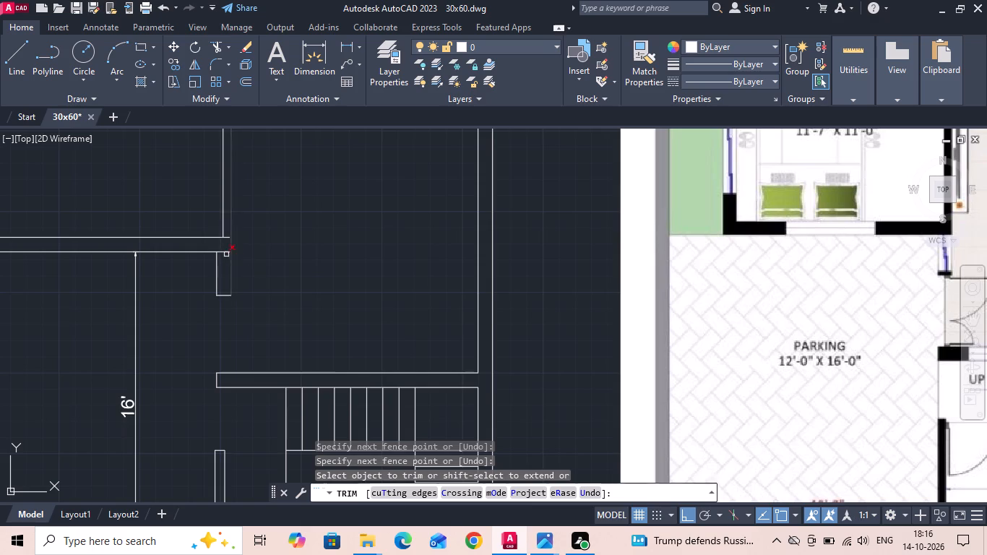
# Trim the overlapping line ends where the lower bedroom's parking-side wall meets the living room wall.
pyautogui.moveTo(224, 255); pyautogui.dragTo(233, 276, button='middle')
pyautogui.scroll(2, 233, 277)
pyautogui.moveTo(233, 275); pyautogui.dragTo(233, 260)
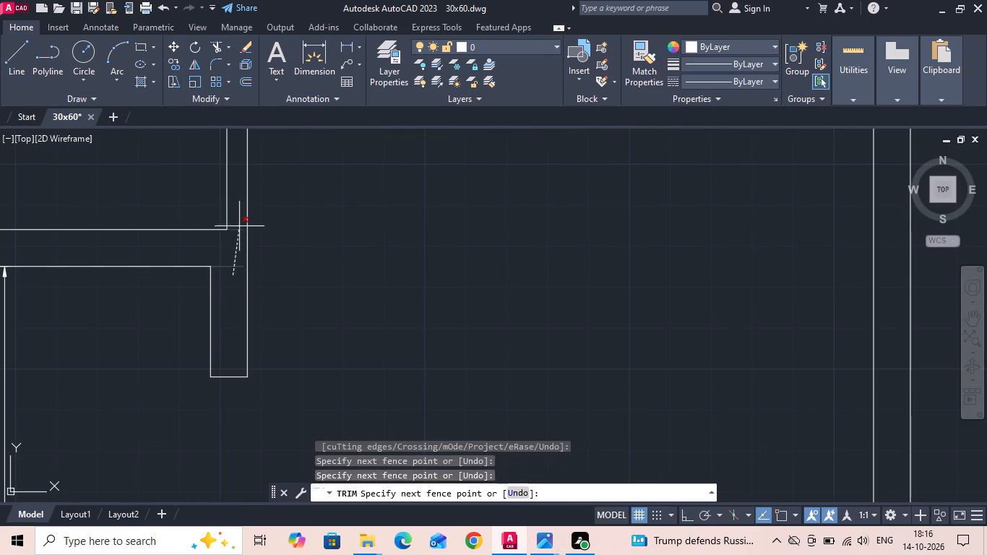
pyautogui.click(239, 223)
pyautogui.scroll(-3, 355, 378)
pyautogui.press('Escape')
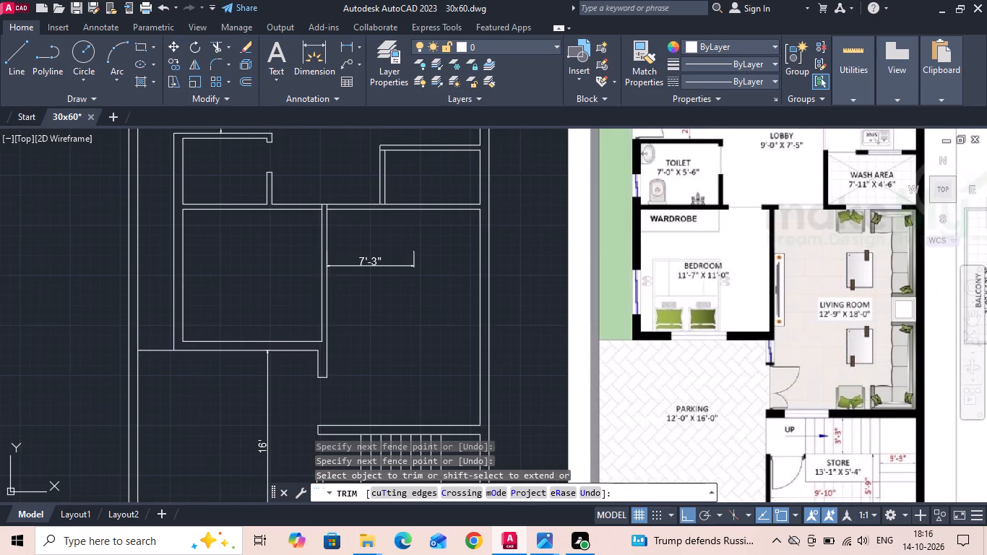
# Save the drawing with the living room entrance opening.
pyautogui.hotkey('ctrl', 's')
pyautogui.hotkey('ctrl', 's')
pyautogui.hotkey('ctrl', 's')
pyautogui.hotkey('ctrl', 's')
pyautogui.hotkey('ctrl', 's')
pyautogui.hotkey('ctrl', 's')
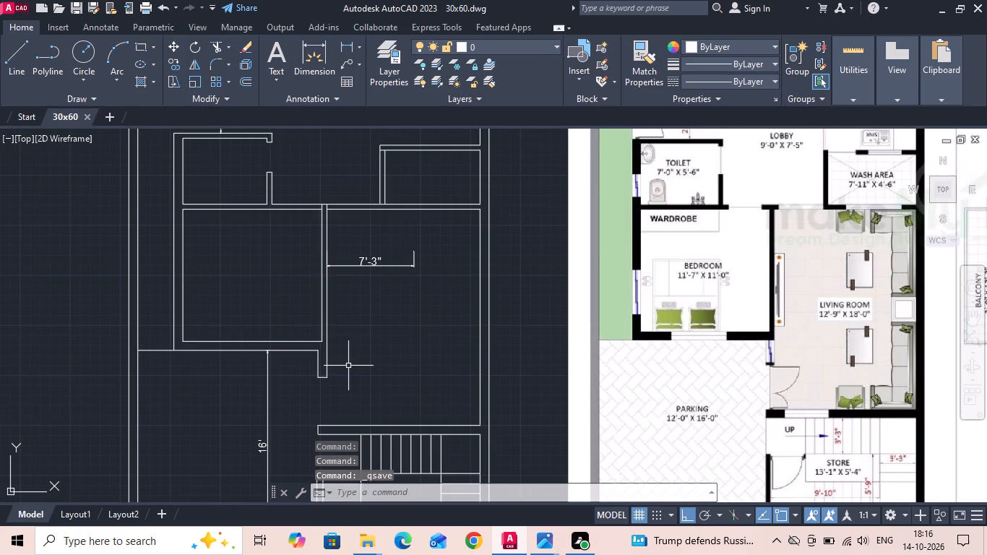
# Measure the lower bedroom's door opening and the wall stub on its living room side in the ground floor reference image.
pyautogui.moveTo(362, 306); pyautogui.dragTo(357, 330, button='middle')
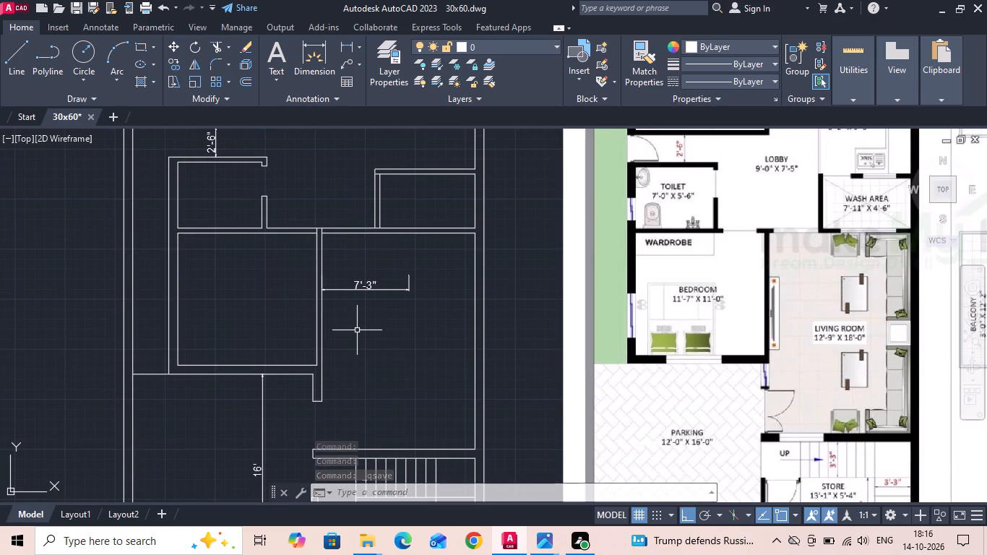
pyautogui.scroll(1, 785, 222)
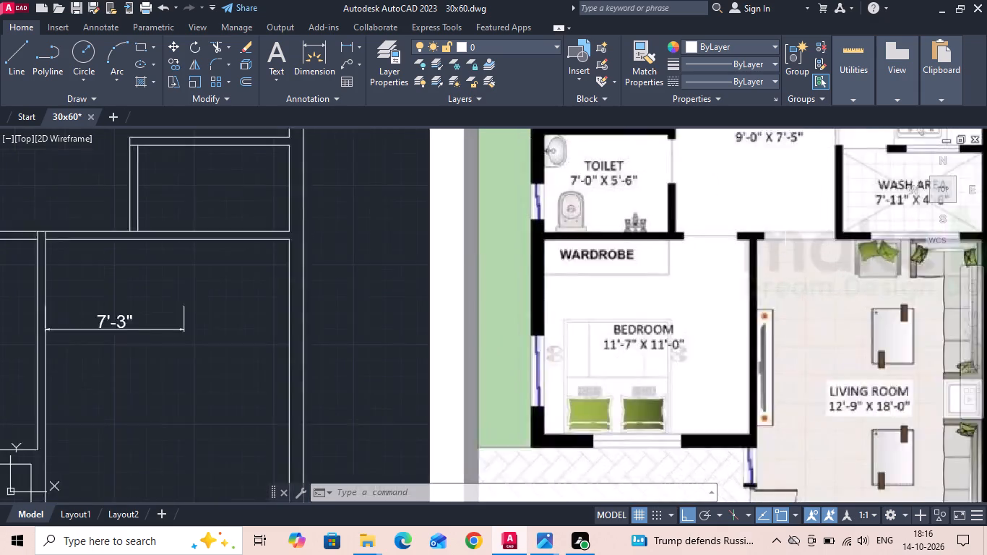
pyautogui.scroll(2, 785, 222)
pyautogui.moveTo(772, 219); pyautogui.dragTo(696, 229, button='middle')
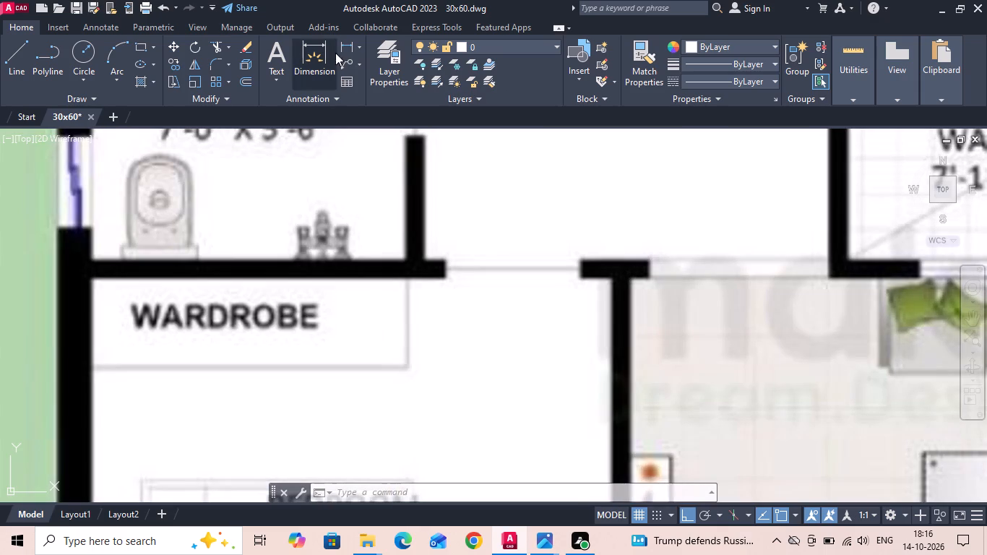
pyautogui.click(348, 46)
pyautogui.scroll(1, 572, 285)
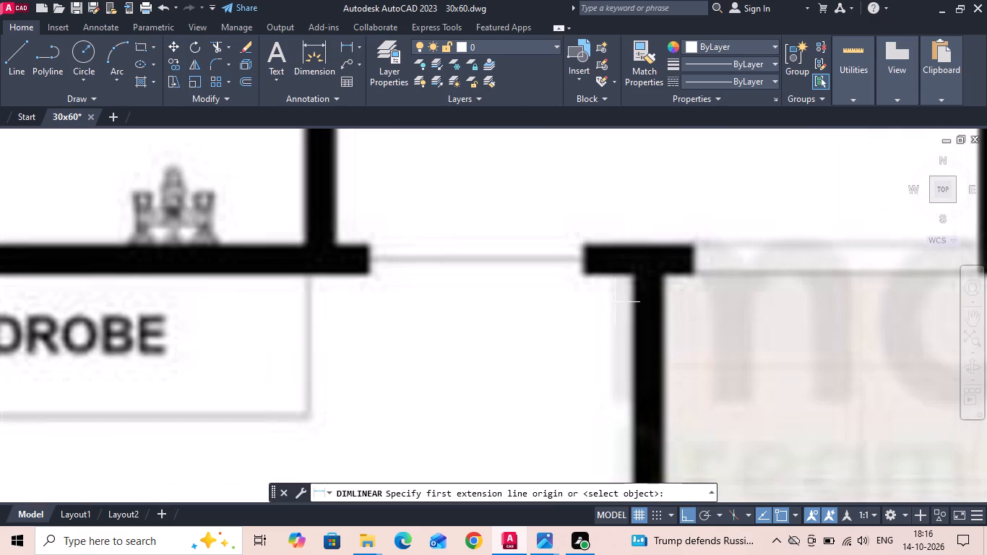
pyautogui.click(633, 276)
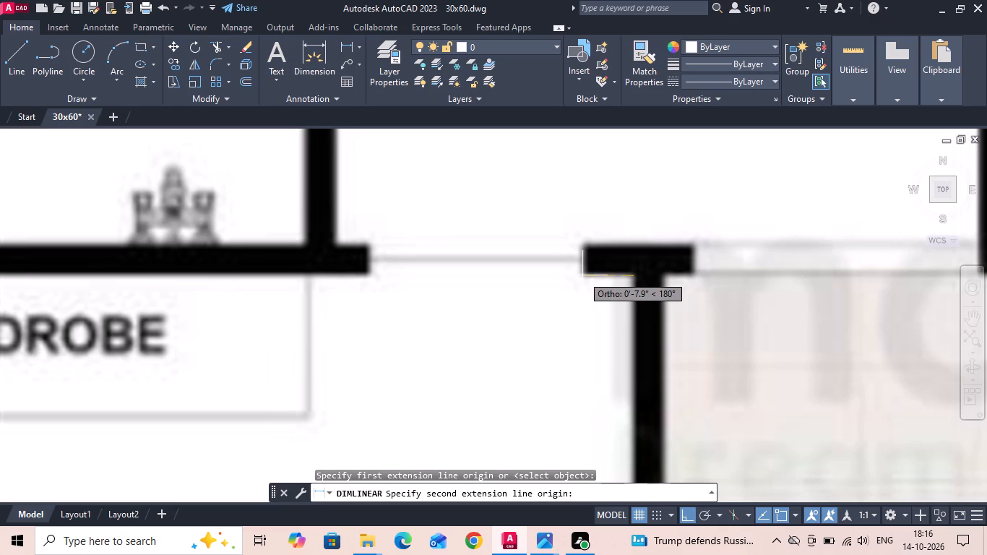
pyautogui.press('Escape')
pyautogui.press('space')
pyautogui.click(582, 273)
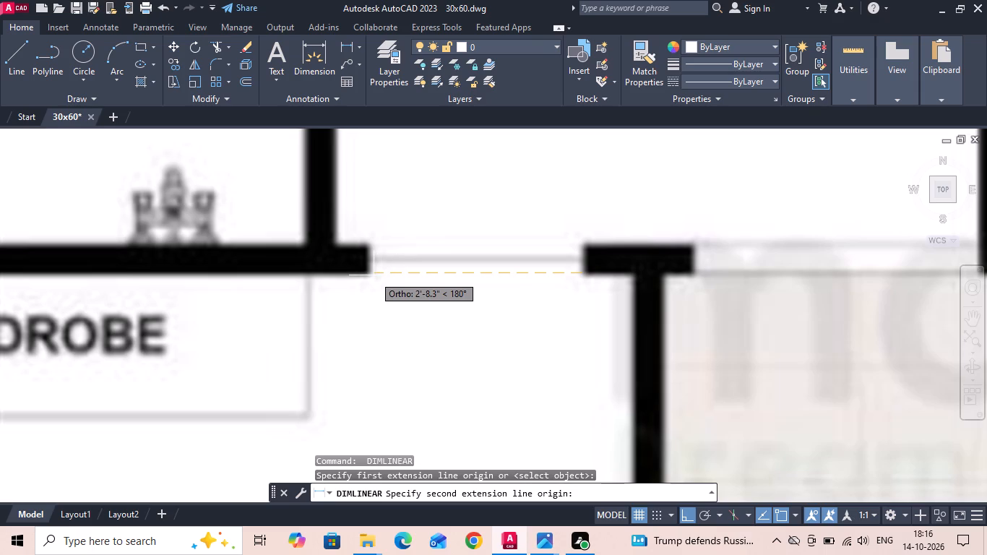
pyautogui.scroll(1, 371, 275)
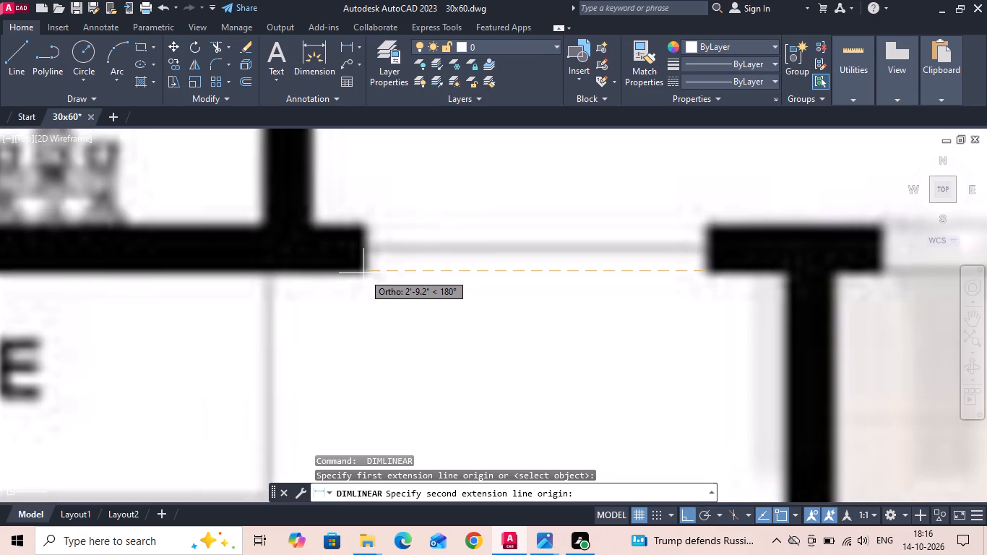
pyautogui.press('Escape')
# Measure the wall stub between the toilet partition and the lower bedroom door, and the wall's thickness, in the reference image.
pyautogui.press('space')
pyautogui.click(362, 231)
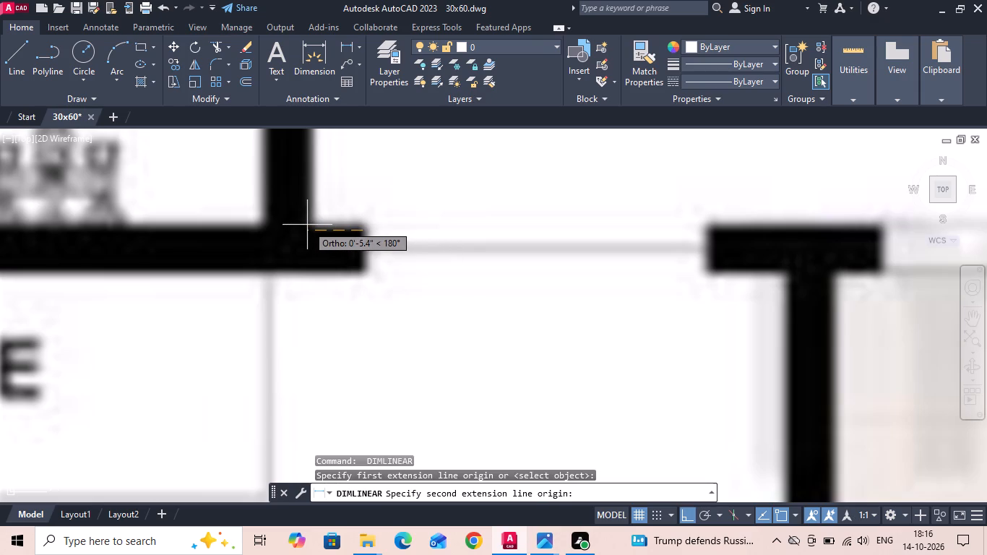
pyautogui.press('Escape')
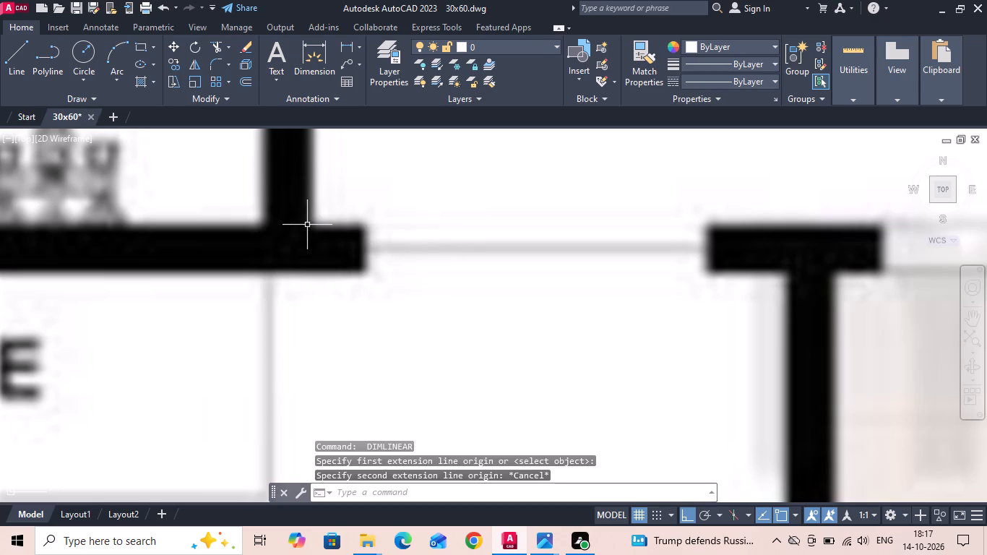
pyautogui.moveTo(311, 239); pyautogui.dragTo(321, 282, button='middle')
pyautogui.press('space')
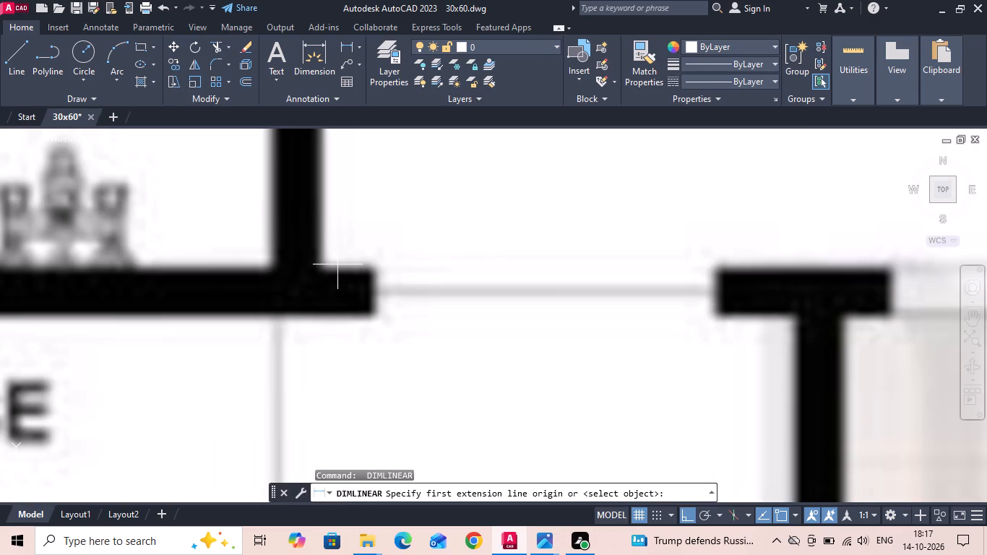
pyautogui.click(337, 266)
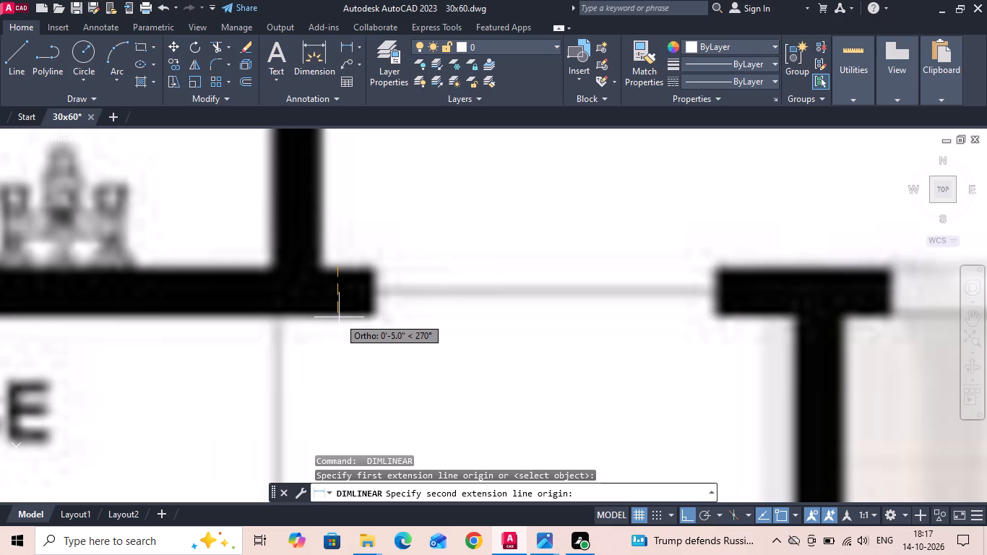
pyautogui.press('space')
pyautogui.press('space')
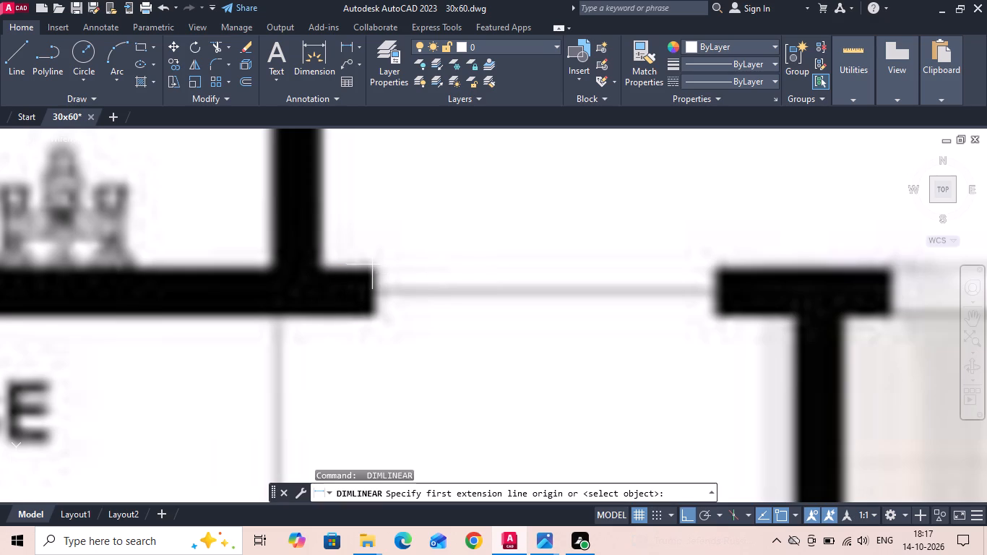
pyautogui.click(372, 270)
pyautogui.press('Escape')
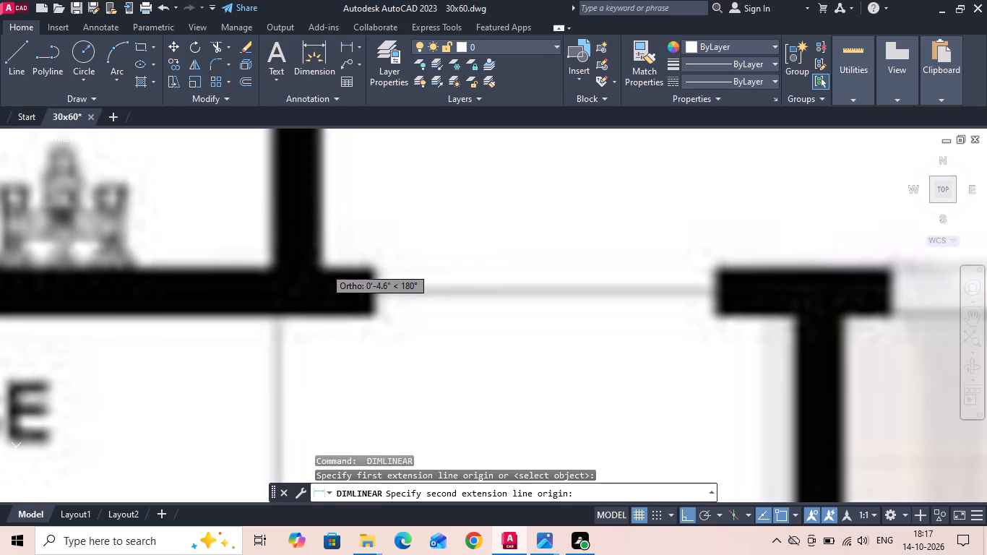
# Copy the toilet partition's lobby-side line below its door opening 5" toward the lobby as the bedroom door jamb.
pyautogui.scroll(-6, 367, 259)
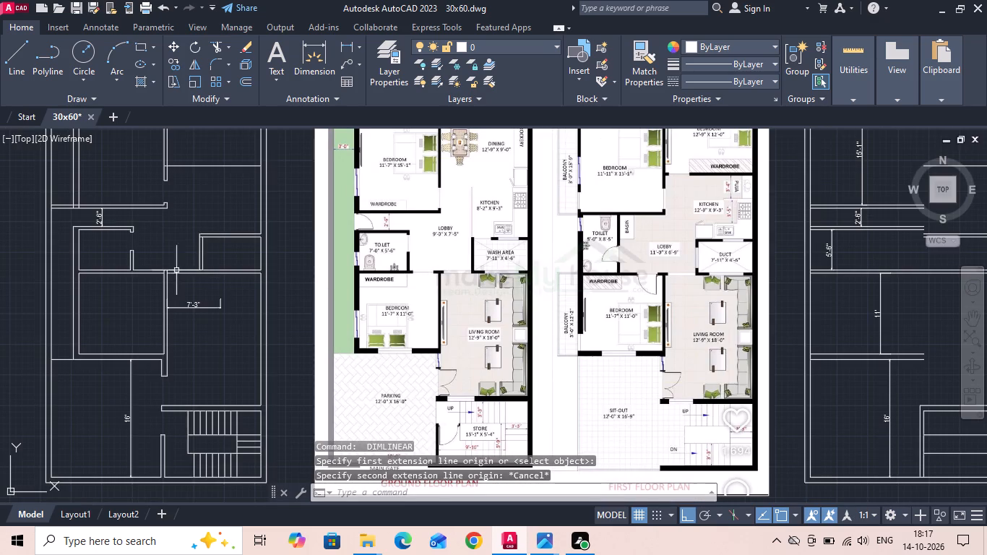
pyautogui.scroll(4, 146, 258)
pyautogui.moveTo(121, 275); pyautogui.dragTo(210, 277, button='middle')
pyautogui.click(210, 277)
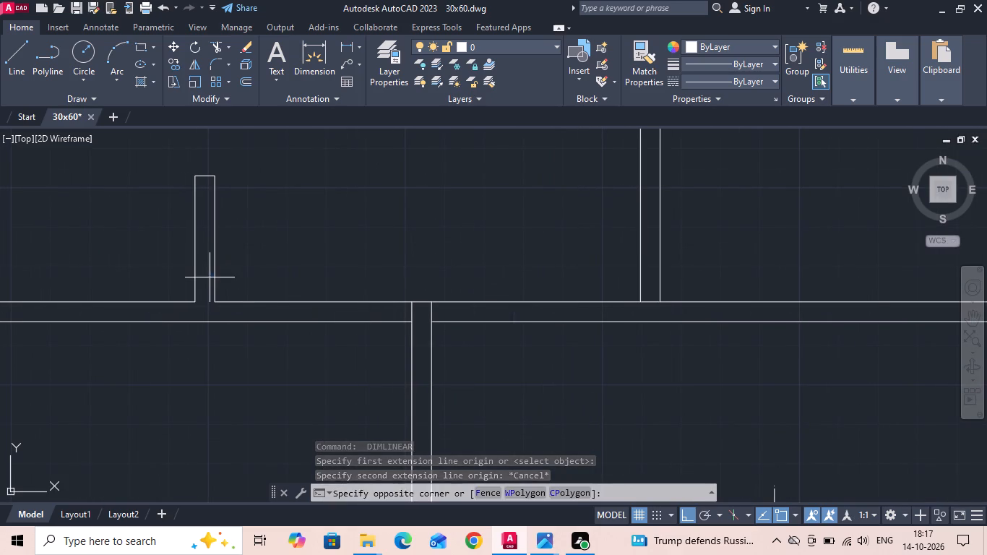
pyautogui.click(222, 258)
pyautogui.click(213, 264)
pyautogui.rightClick(270, 232)
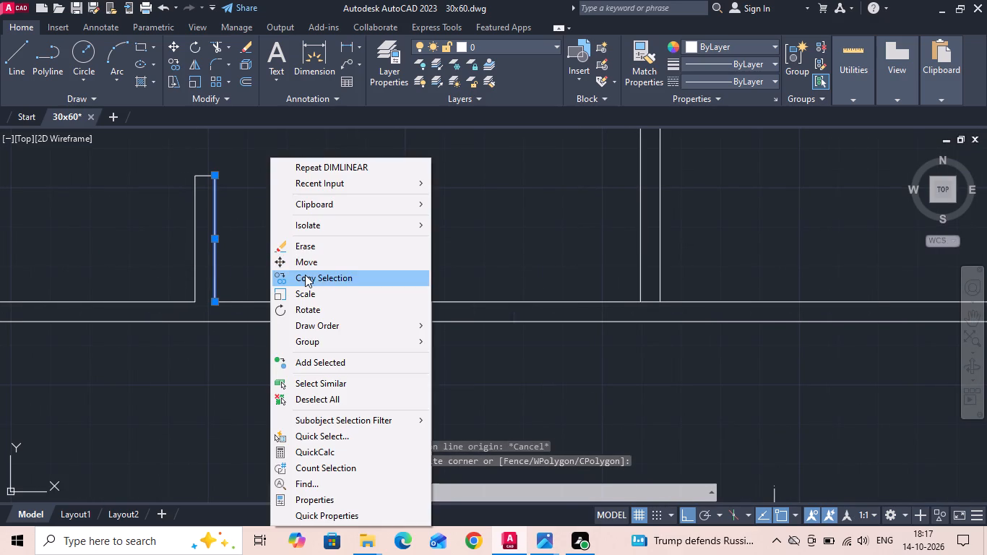
pyautogui.click(305, 275)
pyautogui.click(389, 261)
pyautogui.write('5')
pyautogui.press('space')
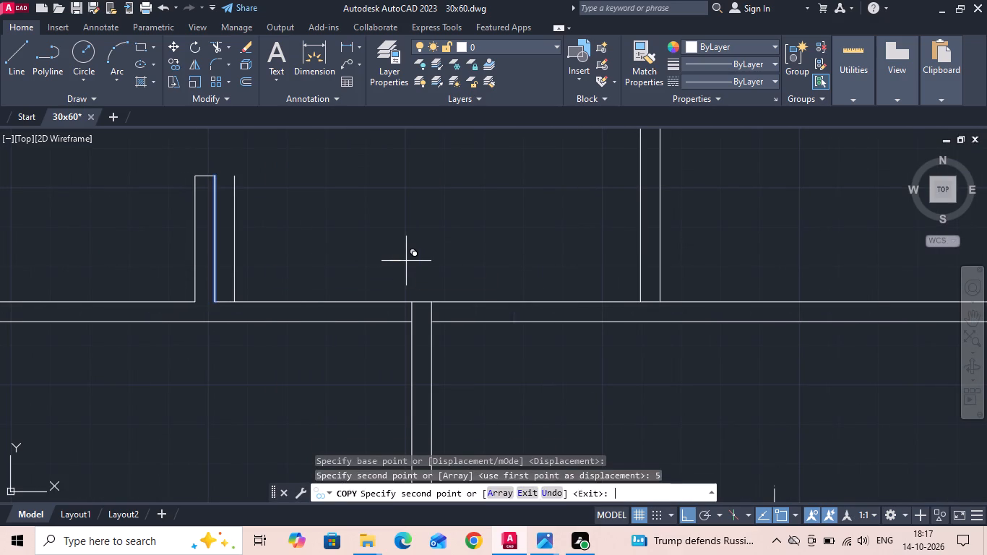
pyautogui.press('Escape')
# Extend the lower bedroom's door jamb line through the wall's thickness and trim off its excess above the wall.
pyautogui.write('ex')
pyautogui.press('space')
pyautogui.click(238, 283)
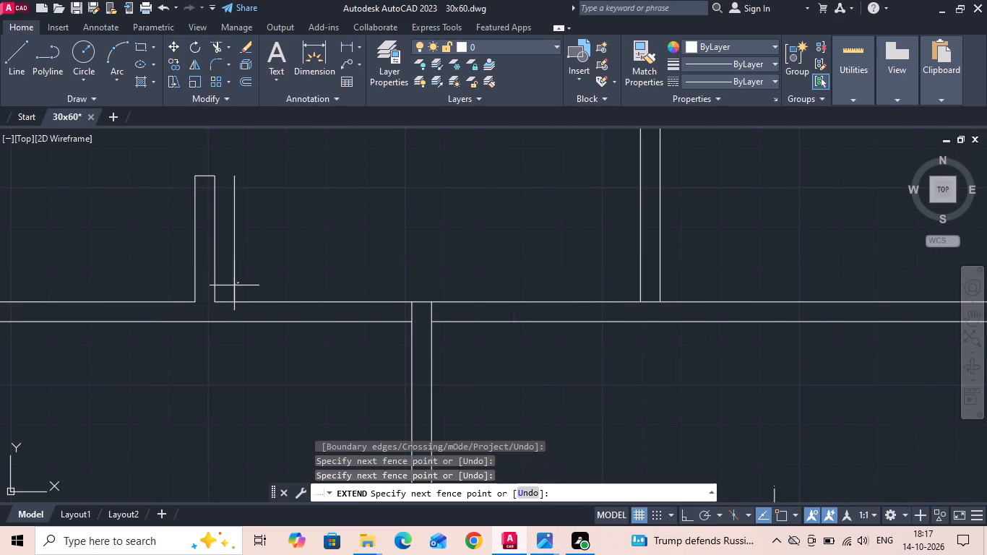
pyautogui.click(229, 288)
pyautogui.press('Escape')
pyautogui.write('tr')
pyautogui.press('space')
pyautogui.click(236, 284)
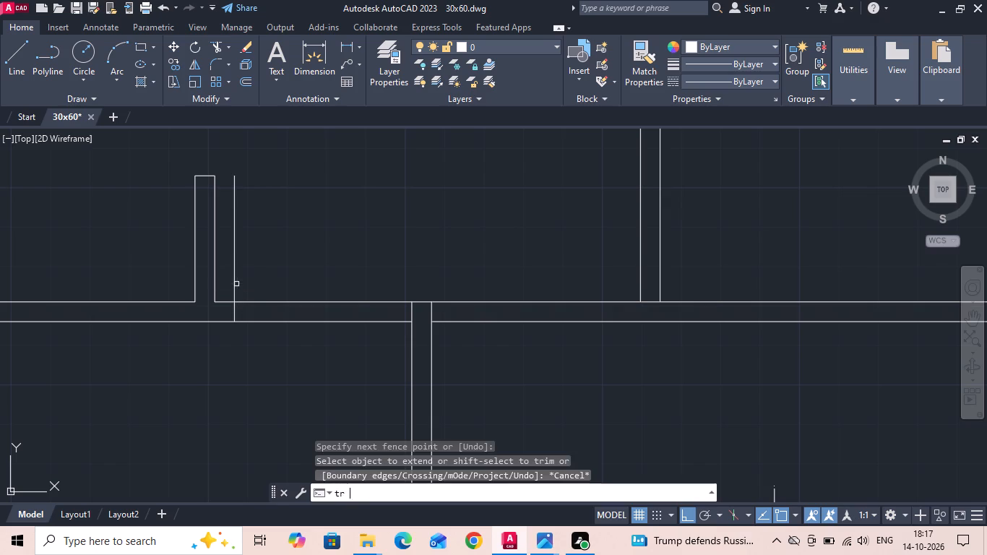
pyautogui.press('Escape')
# Copy the short jamb line 3' along the wall toward the living room as the bedroom door's other jamb.
pyautogui.click(233, 314)
pyautogui.rightClick(233, 313)
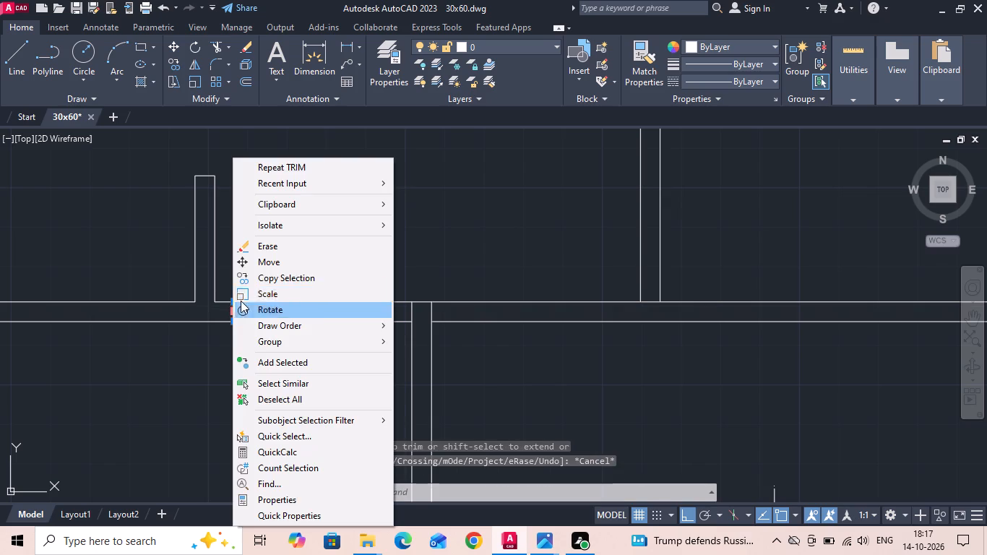
pyautogui.click(271, 281)
pyautogui.moveTo(278, 272); pyautogui.dragTo(426, 261)
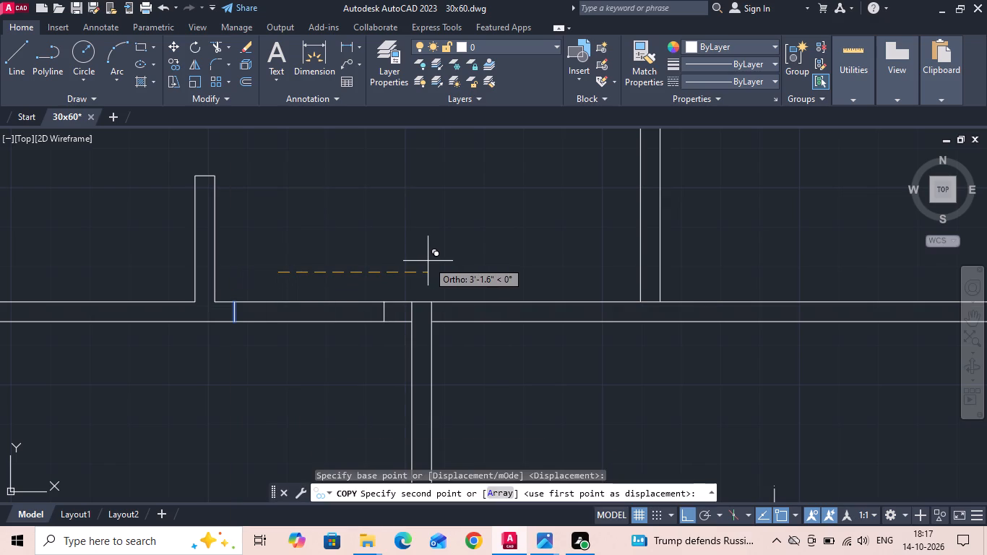
pyautogui.write("3'")
pyautogui.press('space')
pyautogui.press('Escape')
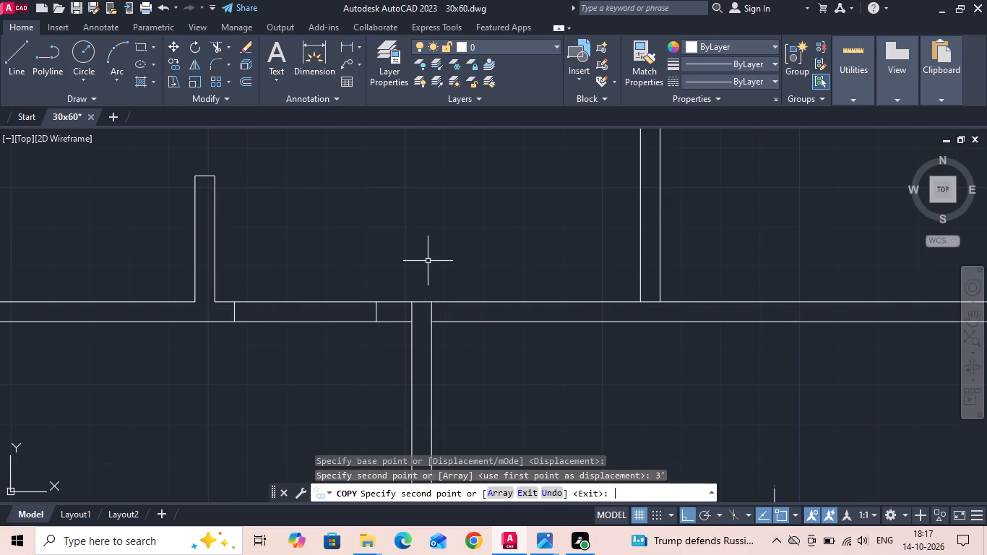
# Trim the wall lines between the two jambs and clear the line crossing the junction with the bedroom's living room side wall.
pyautogui.press('t')
pyautogui.press('r')
pyautogui.press('space')
pyautogui.moveTo(345, 264); pyautogui.dragTo(334, 377)
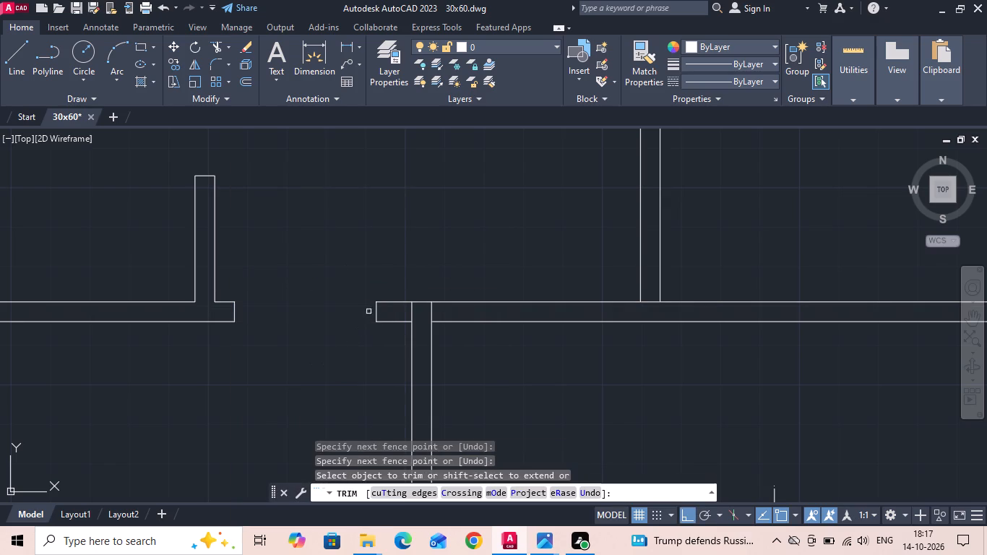
pyautogui.click(406, 314)
pyautogui.click(415, 310)
pyautogui.scroll(-2, 317, 334)
pyautogui.moveTo(254, 329); pyautogui.dragTo(176, 310, button='middle')
pyautogui.moveTo(170, 314); pyautogui.dragTo(122, 301, button='middle')
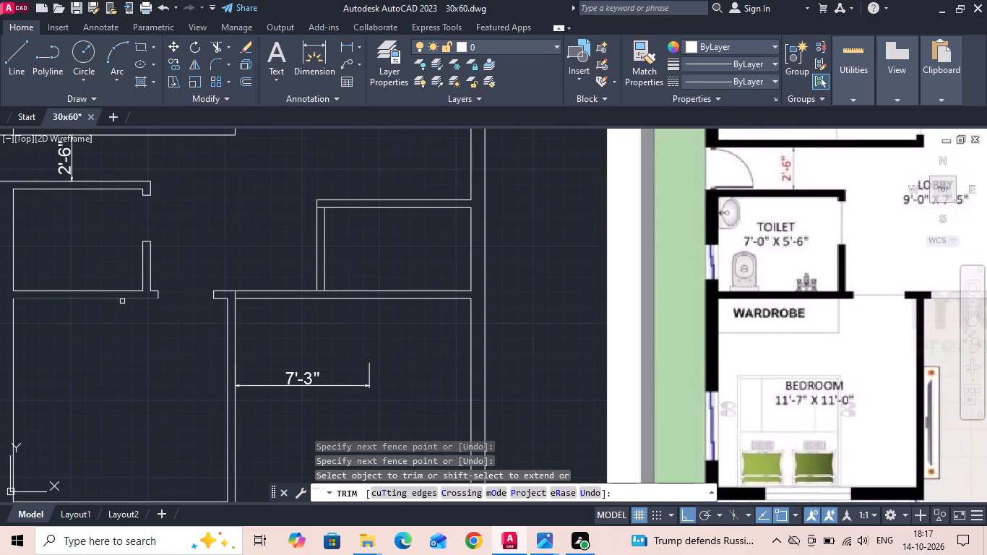
pyautogui.press('Escape')
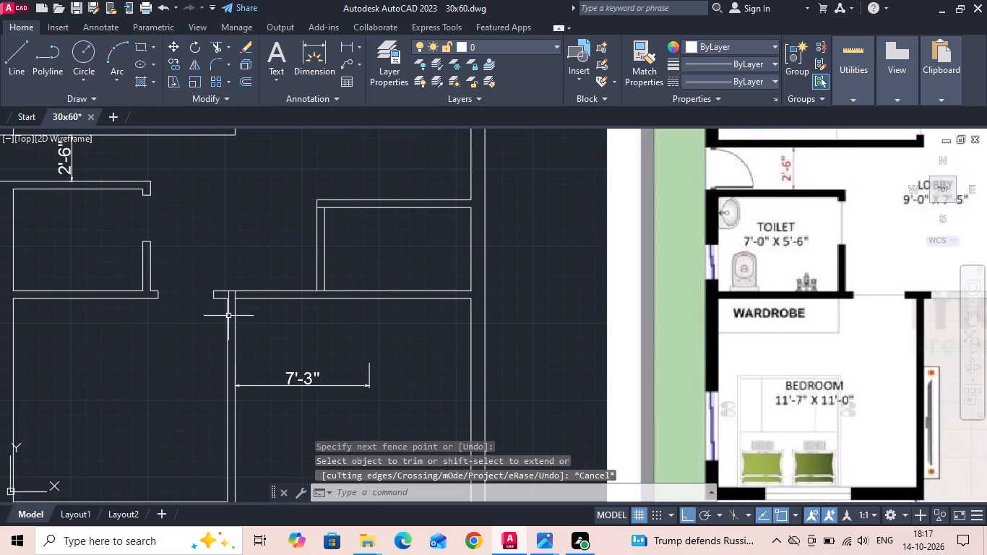
# Measure the wall stub projecting into the living room beside the bedroom door in the ground floor reference image.
pyautogui.moveTo(684, 330); pyautogui.dragTo(444, 285, button='middle')
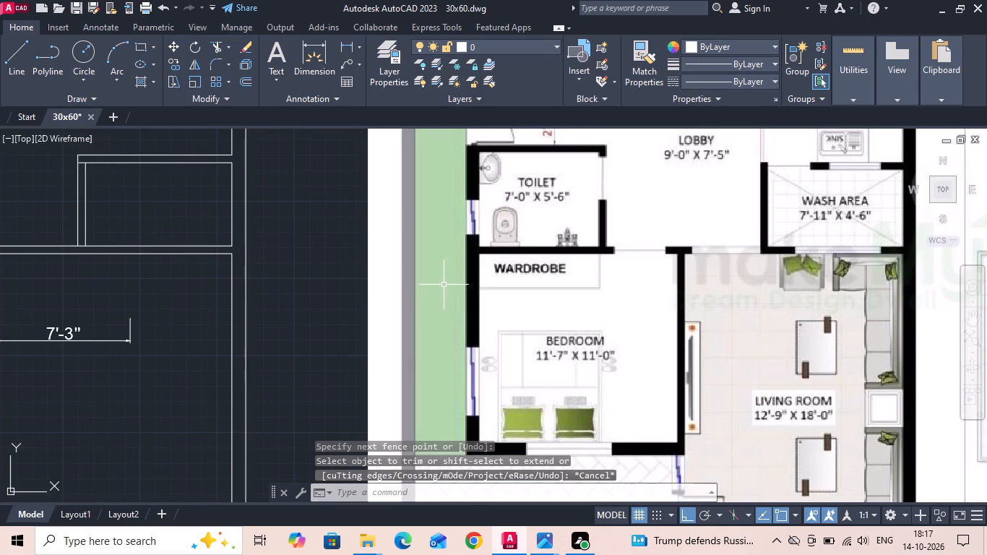
pyautogui.scroll(3, 748, 228)
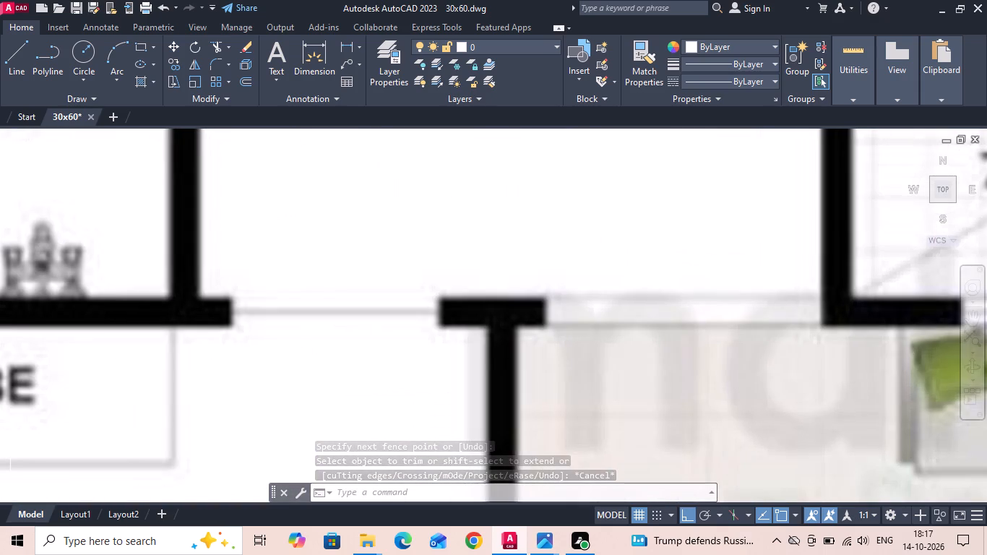
pyautogui.click(344, 50)
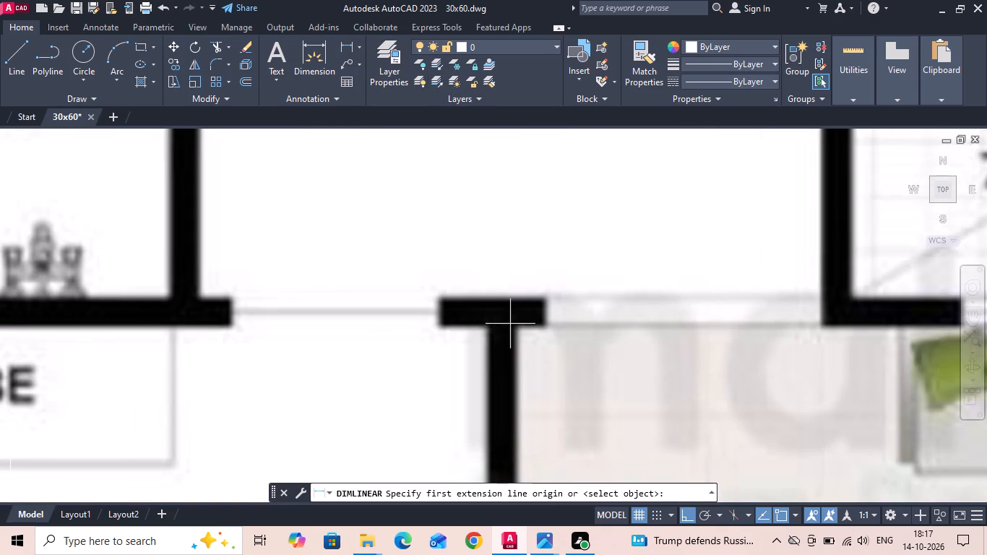
pyautogui.scroll(2, 516, 325)
pyautogui.click(510, 330)
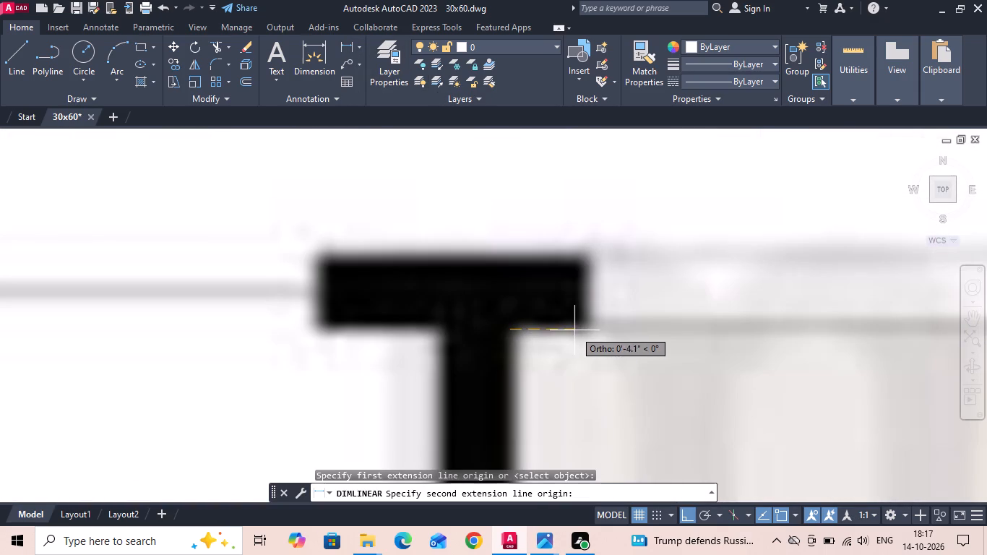
pyautogui.press('Escape')
pyautogui.scroll(-2, 599, 272)
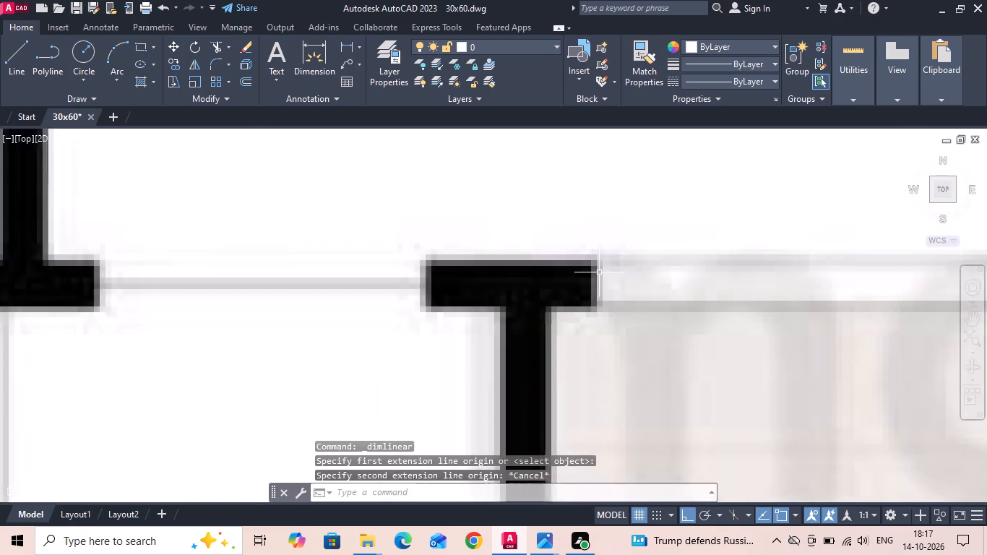
pyautogui.scroll(-3, 603, 272)
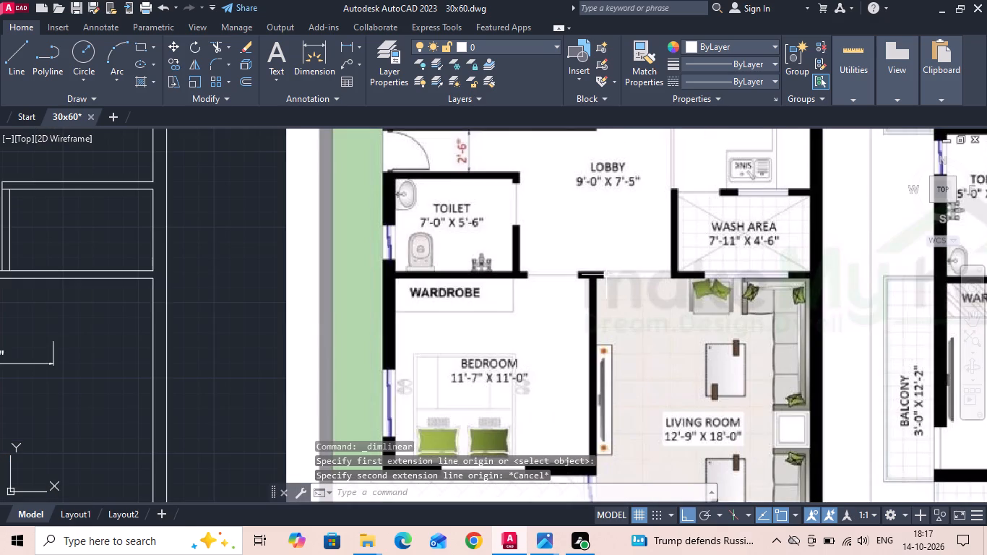
# Copy the living room face line of the lower bedroom wall 5" into the living room as the stub's end.
pyautogui.moveTo(104, 261); pyautogui.dragTo(462, 260, button='middle')
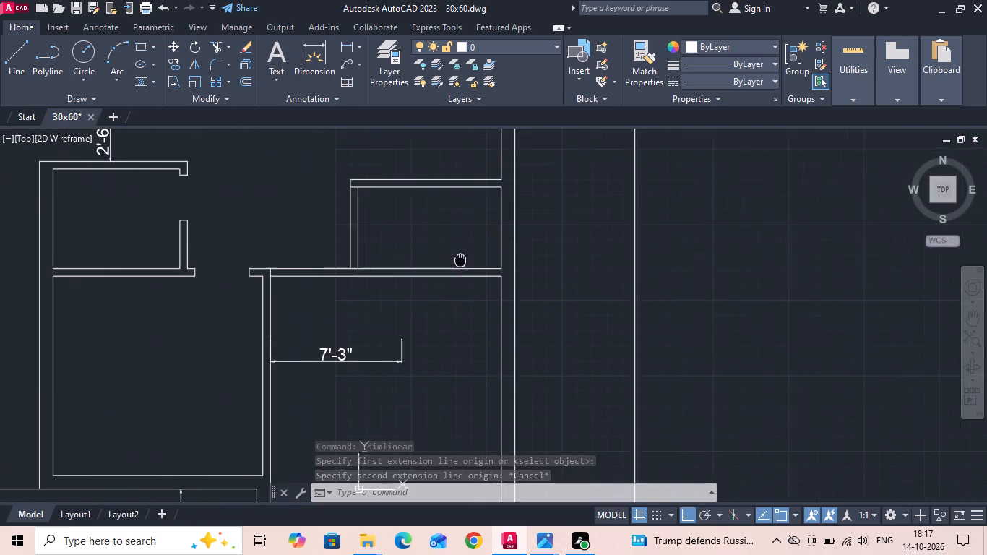
pyautogui.scroll(2, 261, 275)
pyautogui.scroll(1, 324, 308)
pyautogui.moveTo(316, 312); pyautogui.dragTo(298, 329)
pyautogui.click(279, 331)
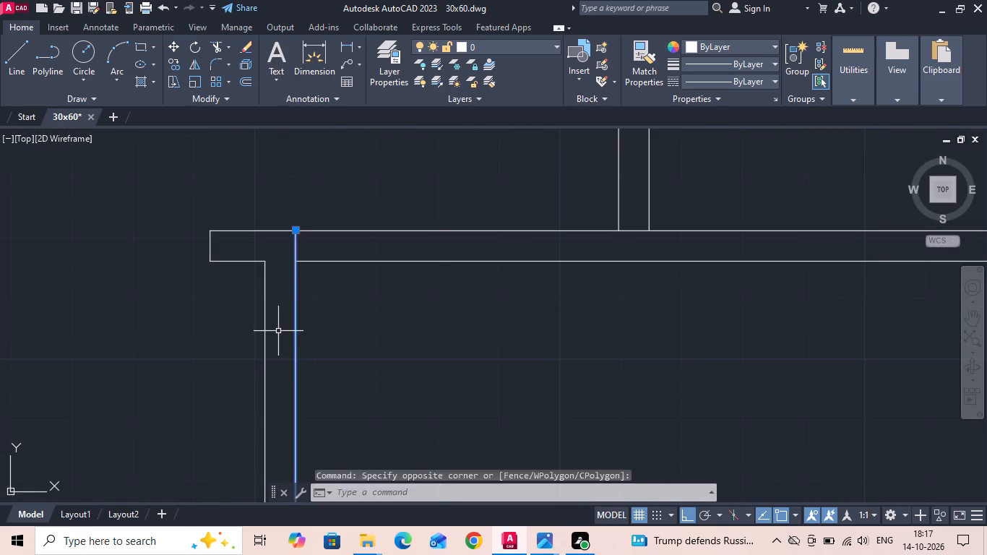
pyautogui.rightClick(278, 331)
pyautogui.click(335, 281)
pyautogui.moveTo(414, 341); pyautogui.dragTo(447, 345)
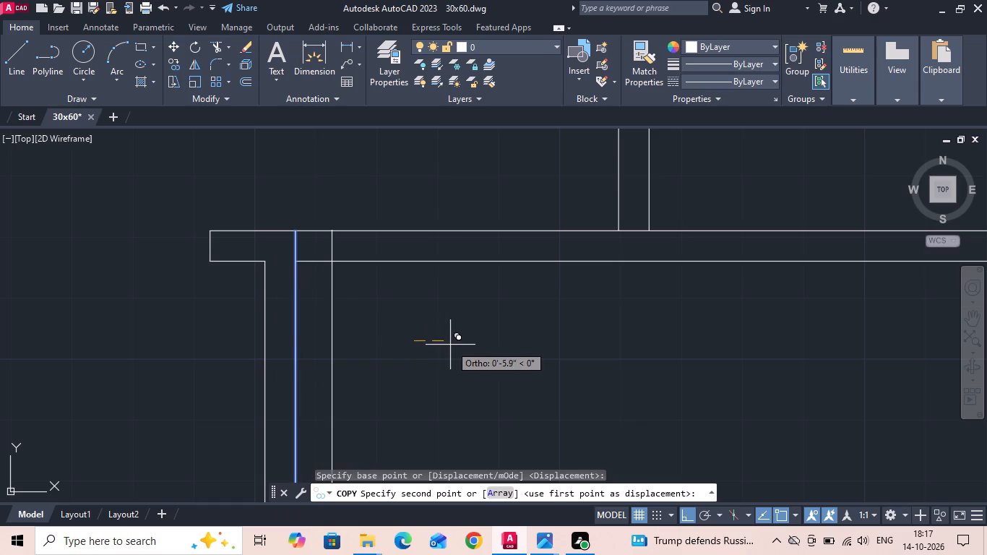
pyautogui.write('5')
pyautogui.press('space')
pyautogui.press('Escape')
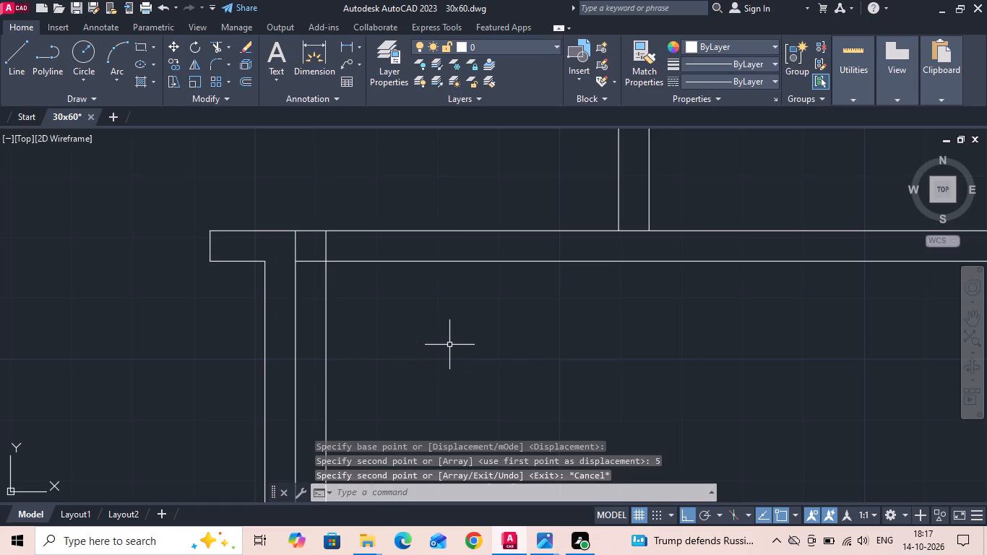
# Extend the wash area wall's lobby-side line through the wall below to mark the living room opening's other edge.
pyautogui.write('ex')
pyautogui.press('space')
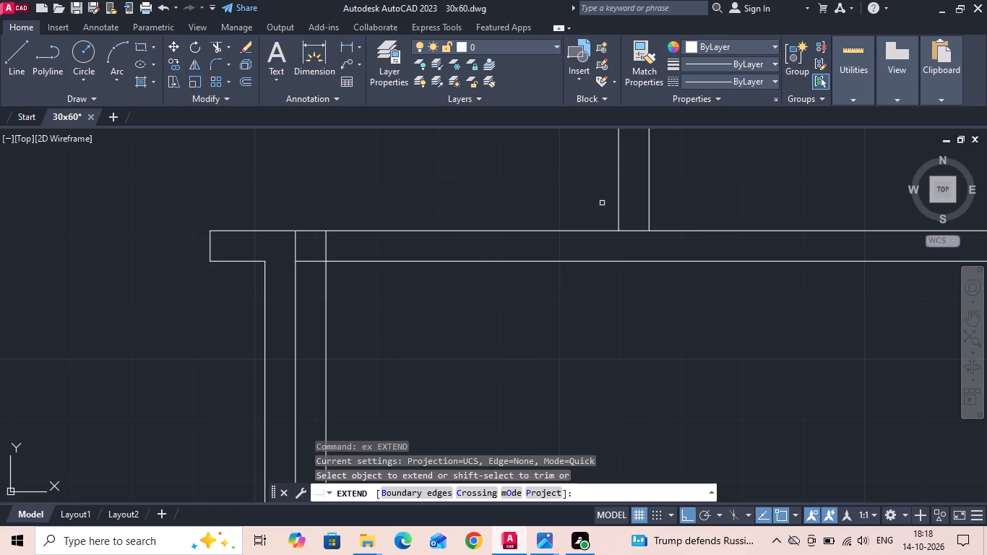
pyautogui.click(620, 203)
pyautogui.press('Escape')
# Measure the opening width between the wall stub and the wash area wall.
pyautogui.click(342, 43)
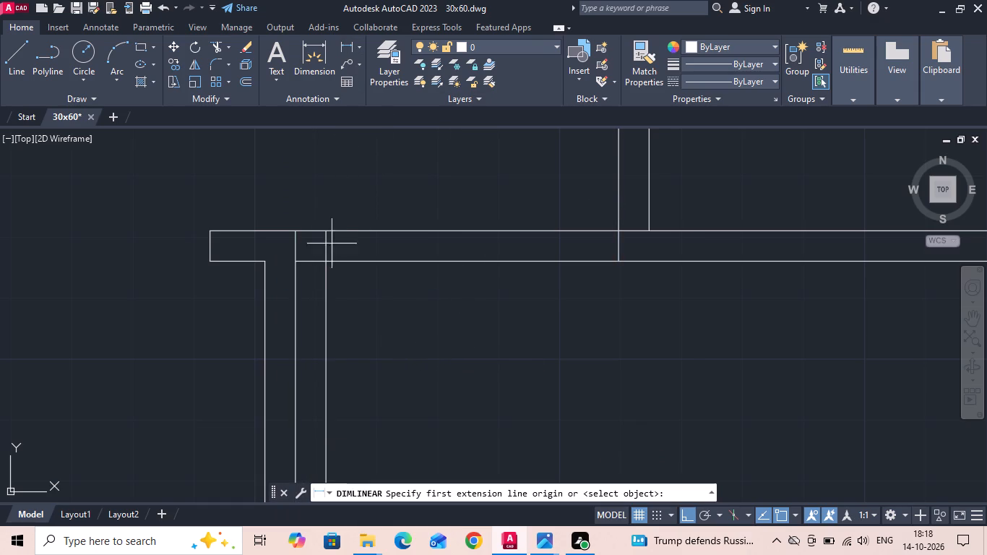
pyautogui.click(329, 264)
pyautogui.click(616, 260)
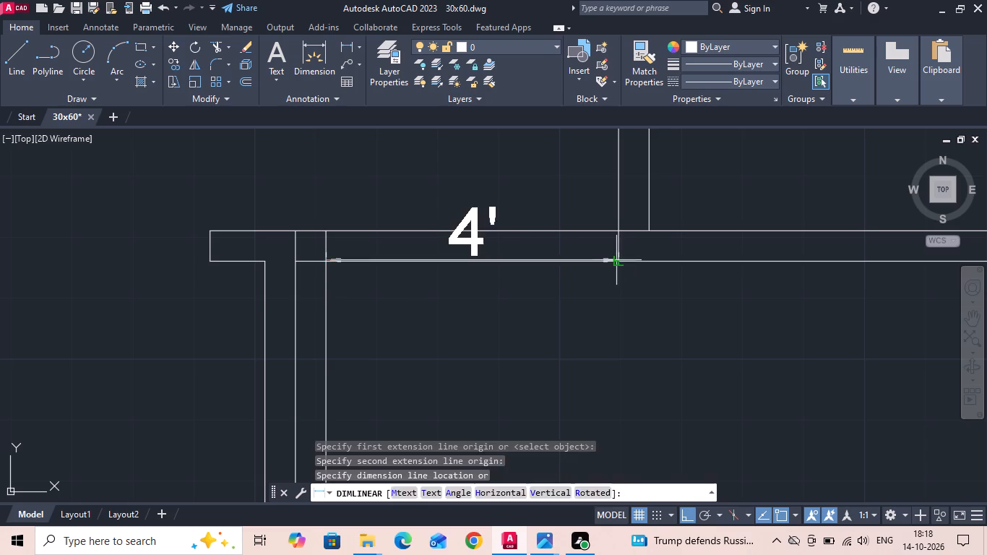
pyautogui.press('Escape')
# Trim both wall lines between the stub and the wash area wall to open the lobby to the living room.
pyautogui.press('t')
pyautogui.press('r')
pyautogui.press('space')
pyautogui.moveTo(483, 290); pyautogui.dragTo(448, 234)
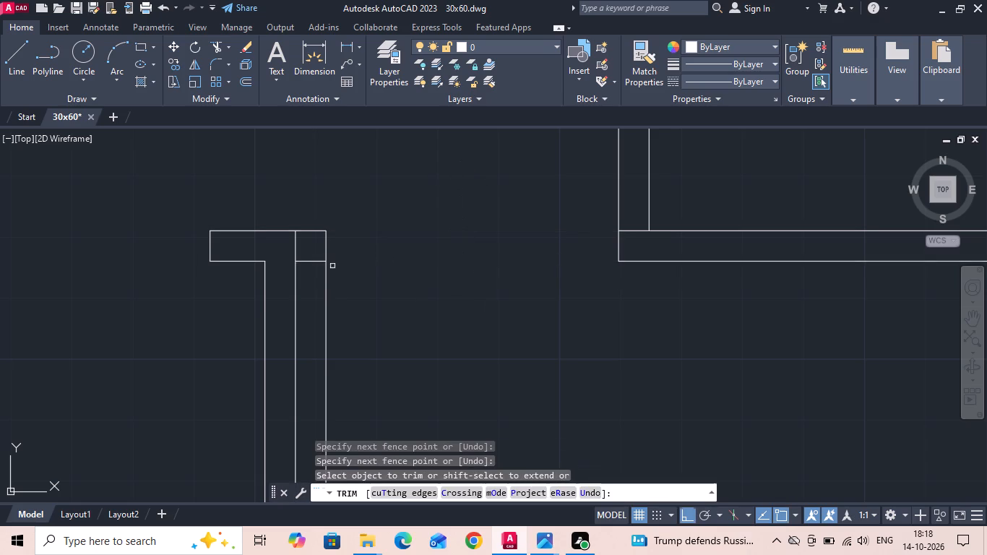
# Trim the leftover lines inside and below the living room wall stub and at the wash area wall's lower corner.
pyautogui.click(293, 254)
pyautogui.click(332, 316)
pyautogui.hotkey('ctrl', 'z')
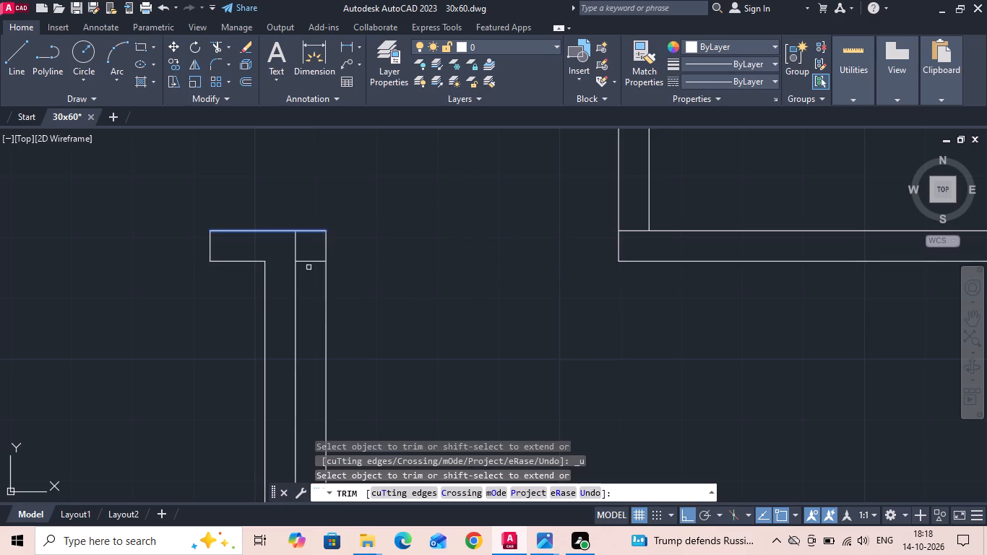
pyautogui.click(301, 249)
pyautogui.click(293, 240)
pyautogui.moveTo(327, 301); pyautogui.dragTo(345, 347)
pyautogui.scroll(-2, 355, 340)
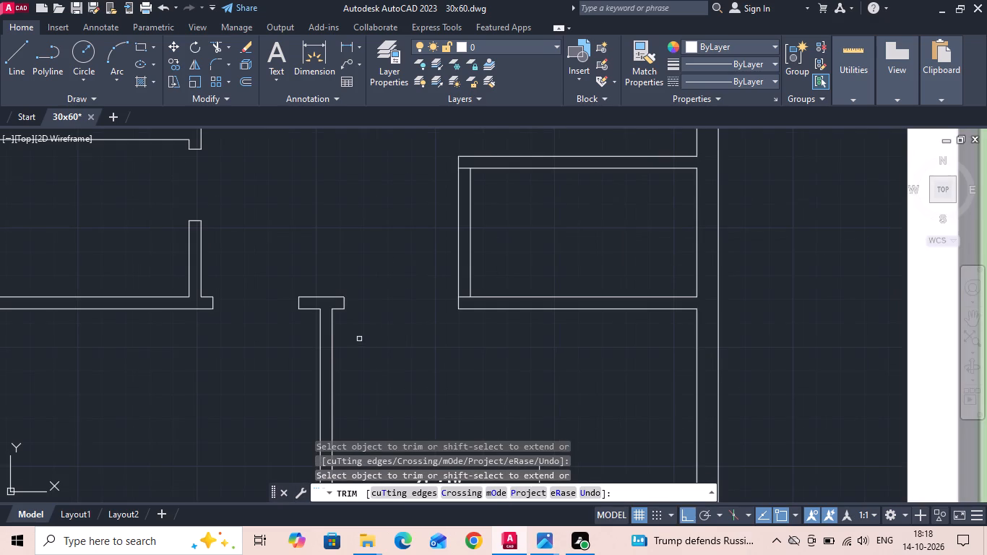
pyautogui.click(462, 296)
pyautogui.scroll(-2, 280, 306)
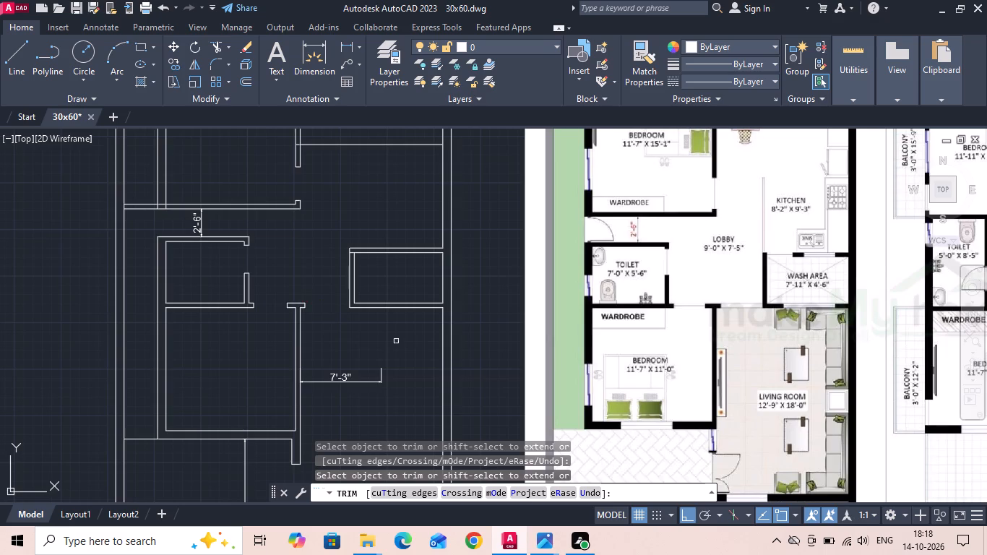
pyautogui.moveTo(406, 344); pyautogui.dragTo(351, 340, button='middle')
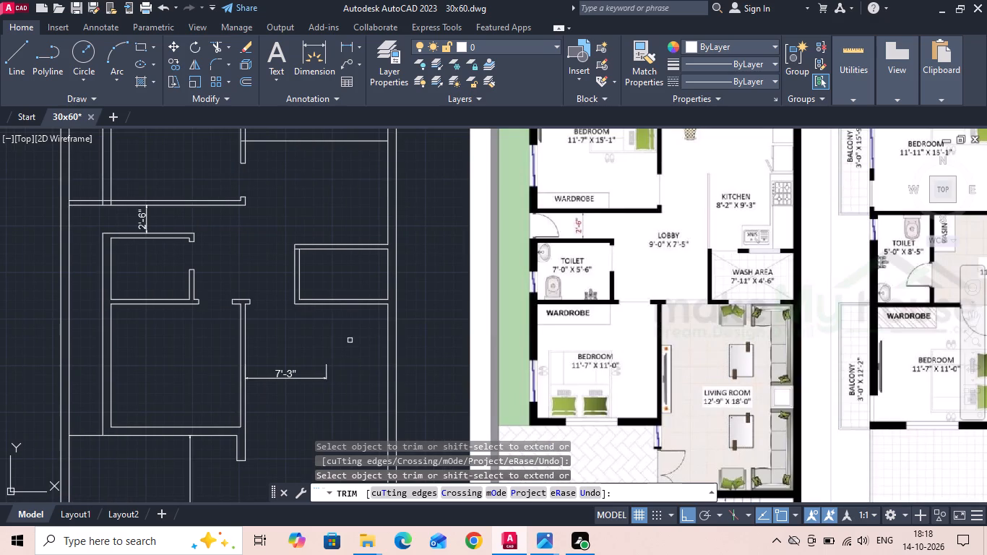
pyautogui.press('Escape')
# Extend the inner line of the wash area's lobby-side wall up to the outer line of its kitchen-side wall.
pyautogui.write('ex')
pyautogui.press('space')
pyautogui.scroll(1, 295, 259)
pyautogui.click(298, 254)
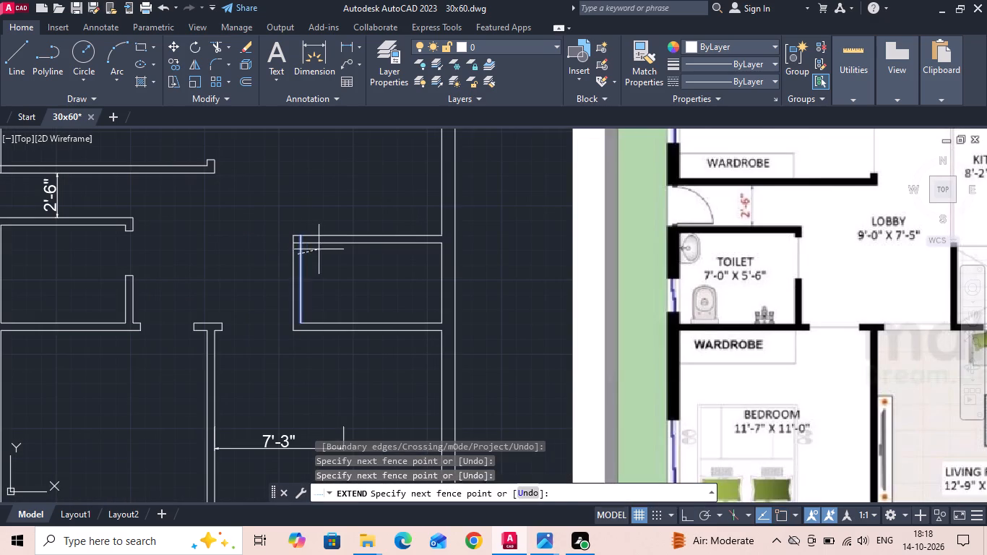
pyautogui.click(321, 249)
pyautogui.moveTo(309, 287); pyautogui.dragTo(279, 288, button='middle')
pyautogui.scroll(-1, 279, 288)
pyautogui.press('Escape')
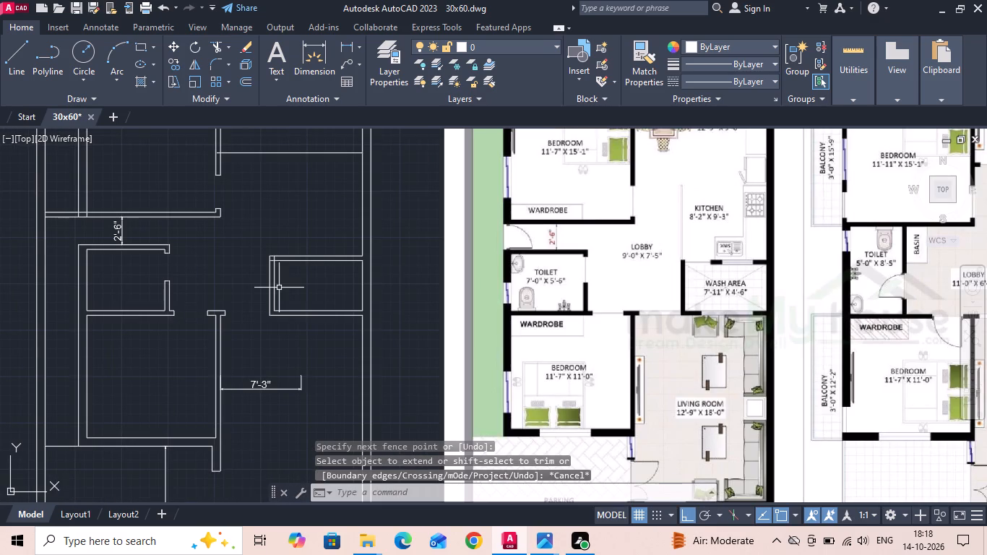
# Measure the opening width between the lobby-side wall and the kitchen-side wall stub of the wash area on the reference image.
pyautogui.scroll(1, 750, 255)
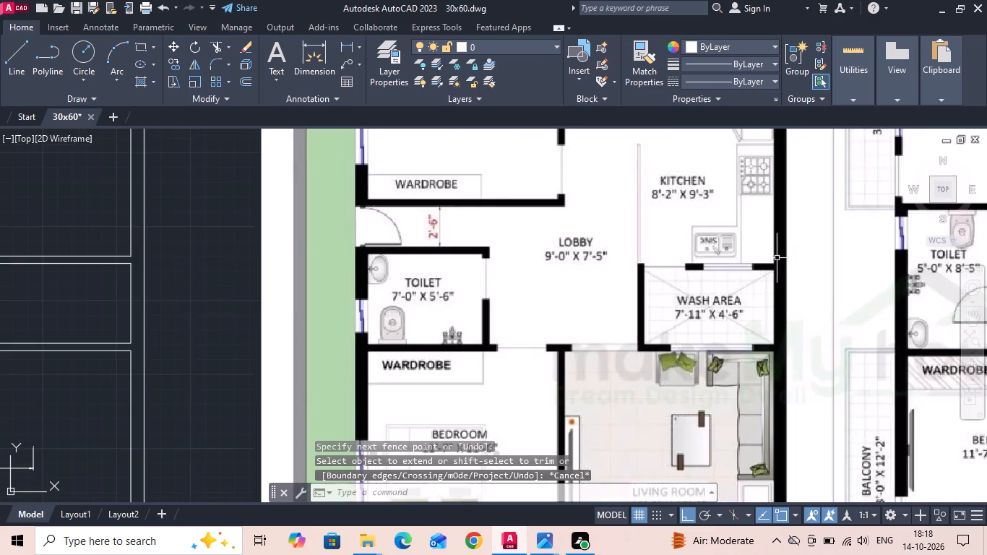
pyautogui.scroll(2, 729, 256)
pyautogui.moveTo(665, 263); pyautogui.dragTo(486, 296, button='middle')
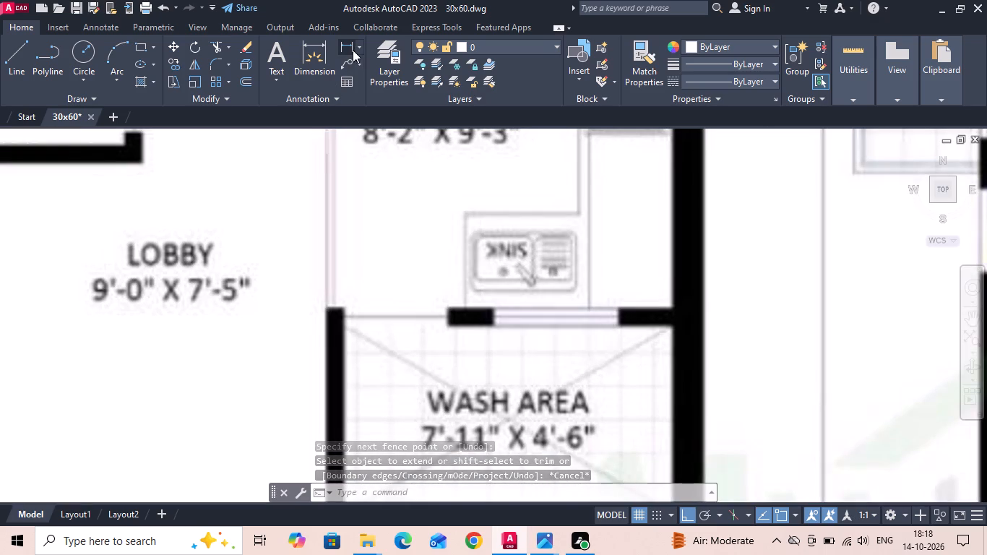
pyautogui.click(350, 48)
pyautogui.scroll(1, 373, 312)
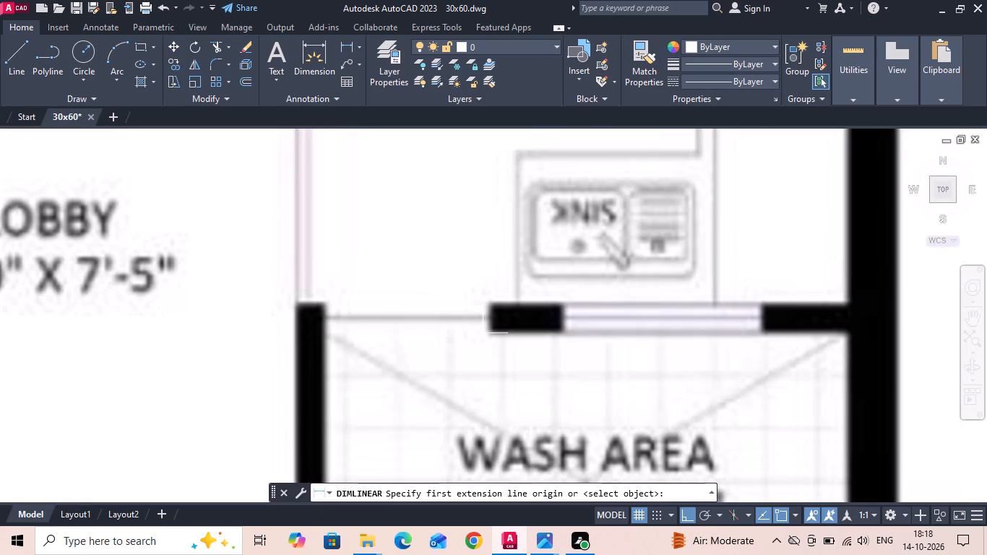
pyautogui.click(490, 330)
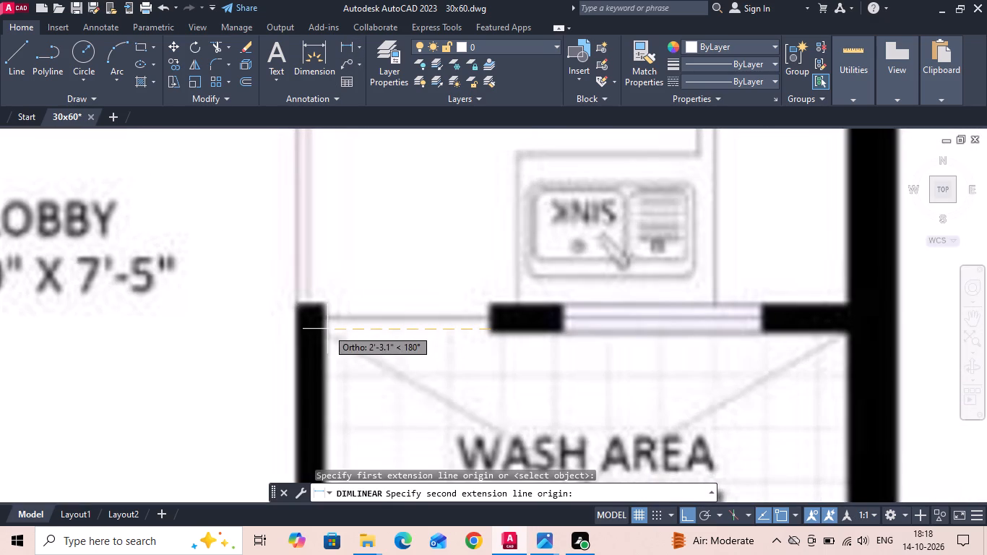
pyautogui.scroll(1, 322, 329)
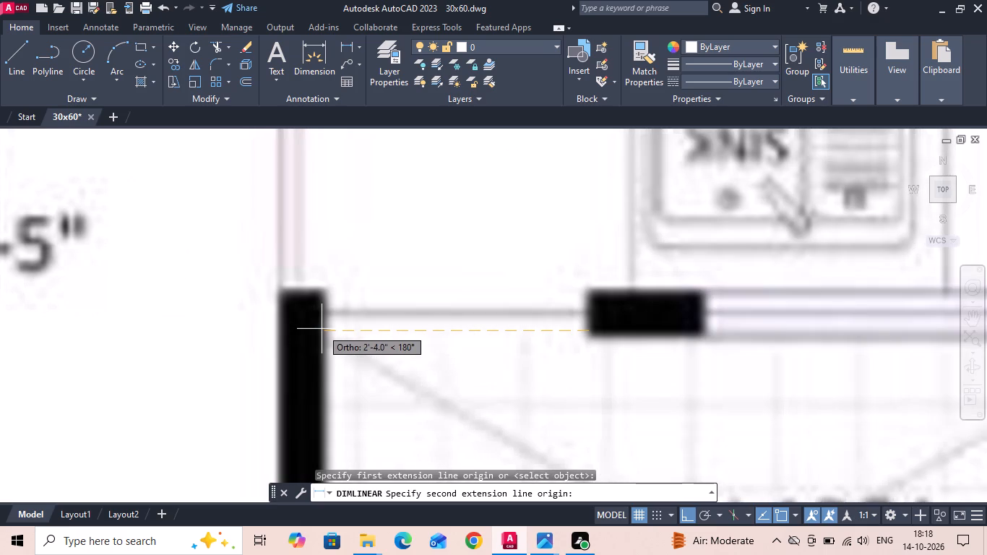
pyautogui.scroll(-2, 318, 329)
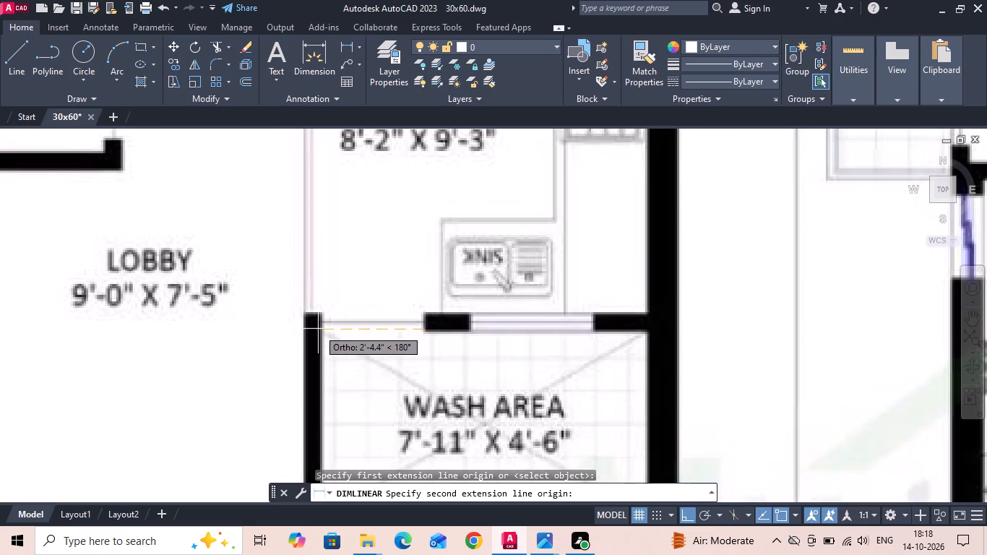
pyautogui.press('Escape')
# Offset the inner line of the wash area's lobby-side wall 2'6" into the wash area.
pyautogui.scroll(-2, 554, 317)
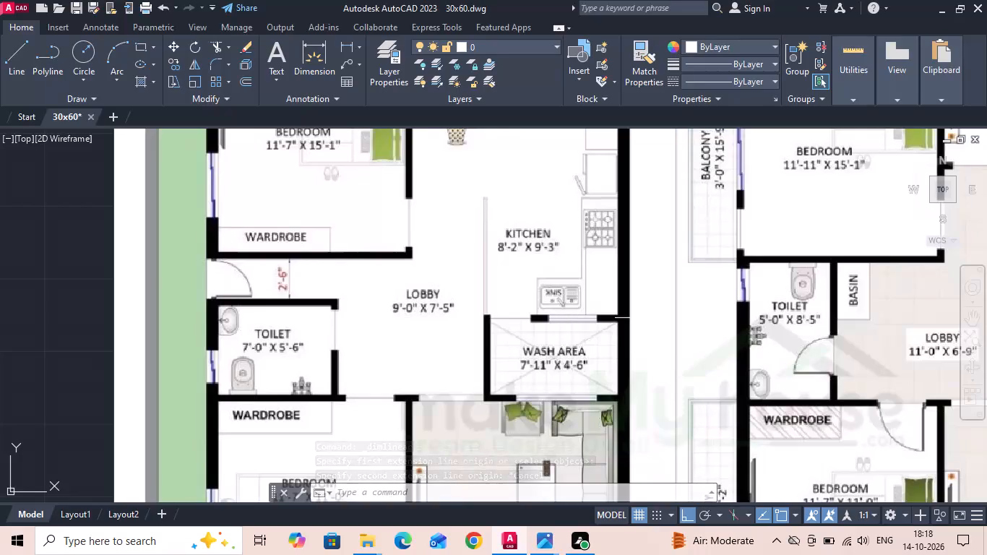
pyautogui.scroll(-3, 639, 318)
pyautogui.scroll(3, 482, 320)
pyautogui.scroll(1, 396, 328)
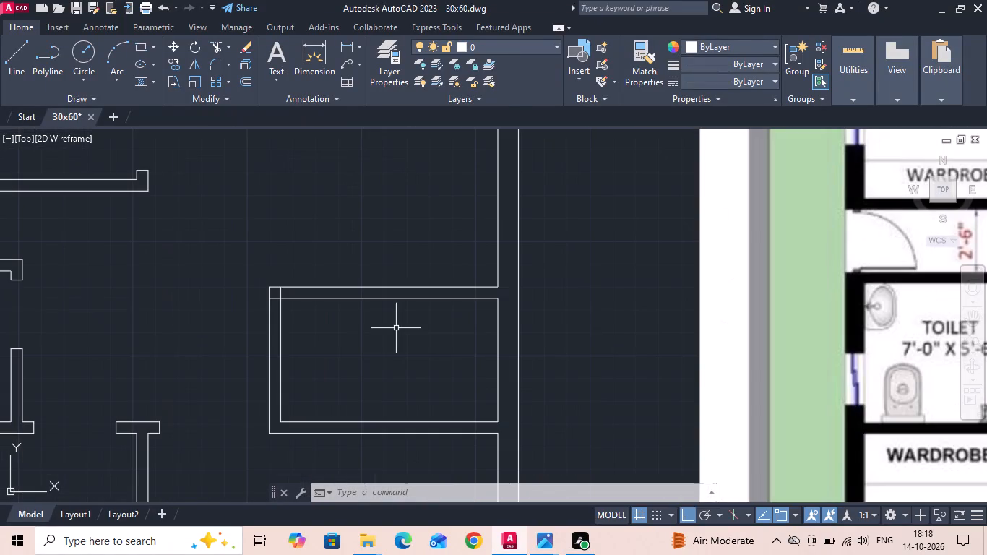
pyautogui.write("o 2'")
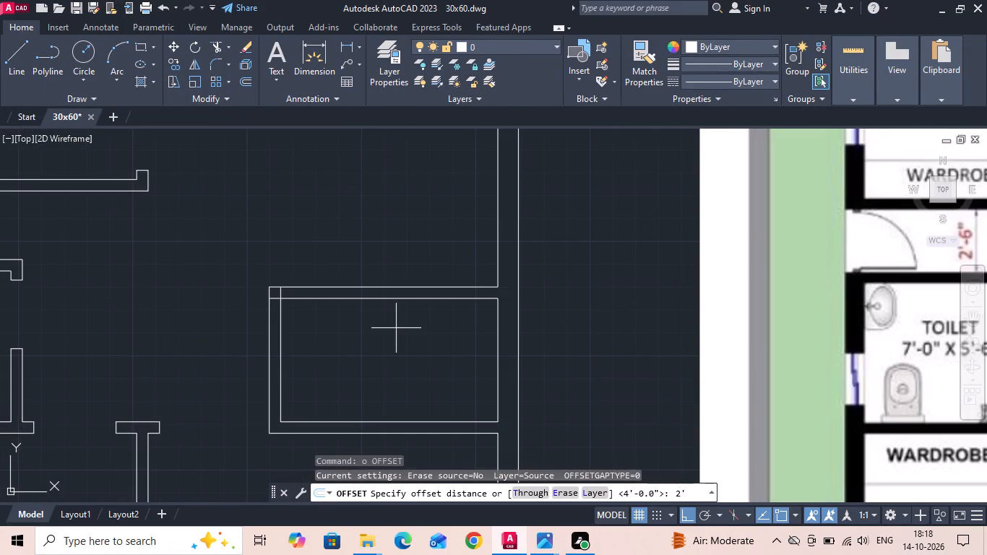
pyautogui.write('6')
pyautogui.press('space')
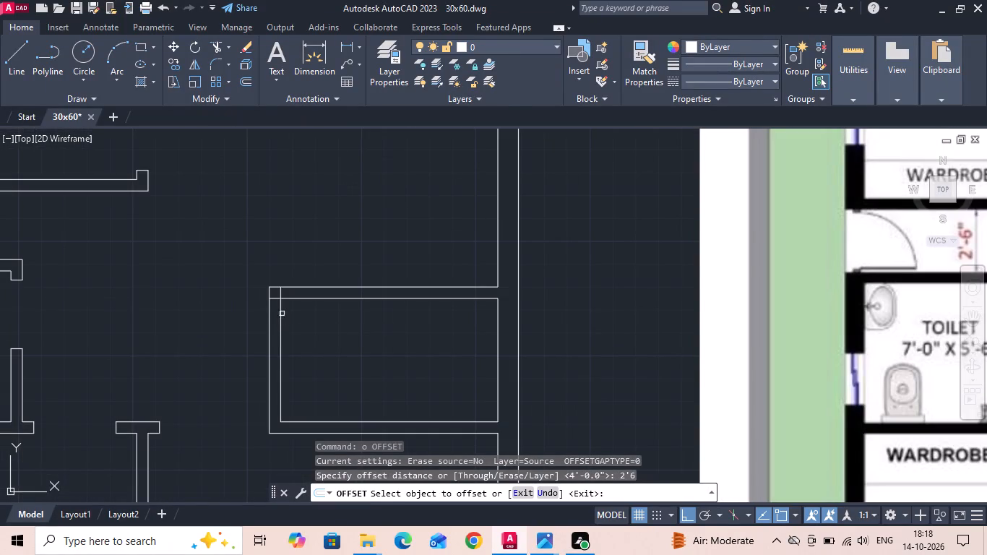
pyautogui.moveTo(281, 311); pyautogui.dragTo(314, 314)
pyautogui.click(385, 317)
pyautogui.press('Escape')
# Trim the wash area's kitchen-side wall lines and the offset line to form the kitchen opening, and clear the leftover corner line.
pyautogui.press('t')
pyautogui.press('r')
pyautogui.press('space')
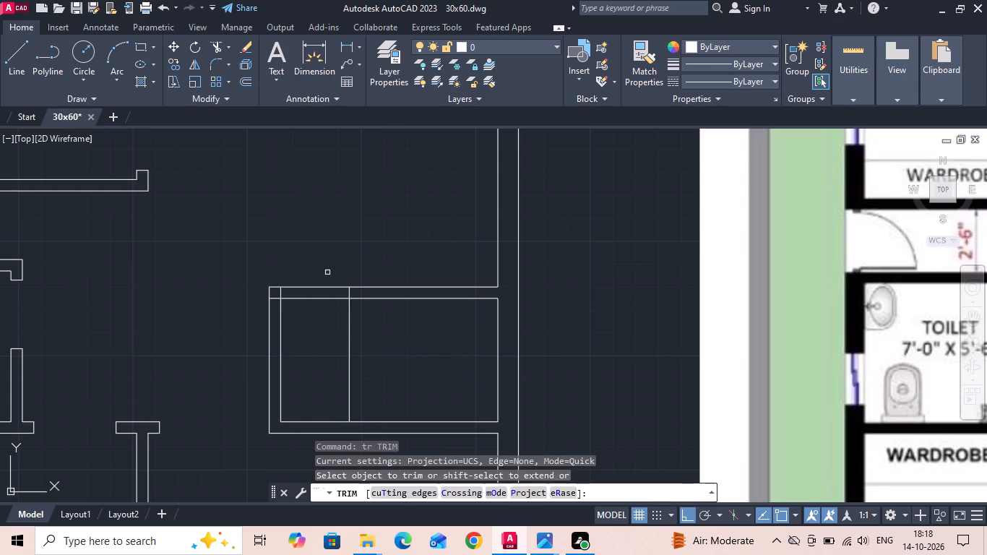
pyautogui.moveTo(327, 270); pyautogui.dragTo(351, 380)
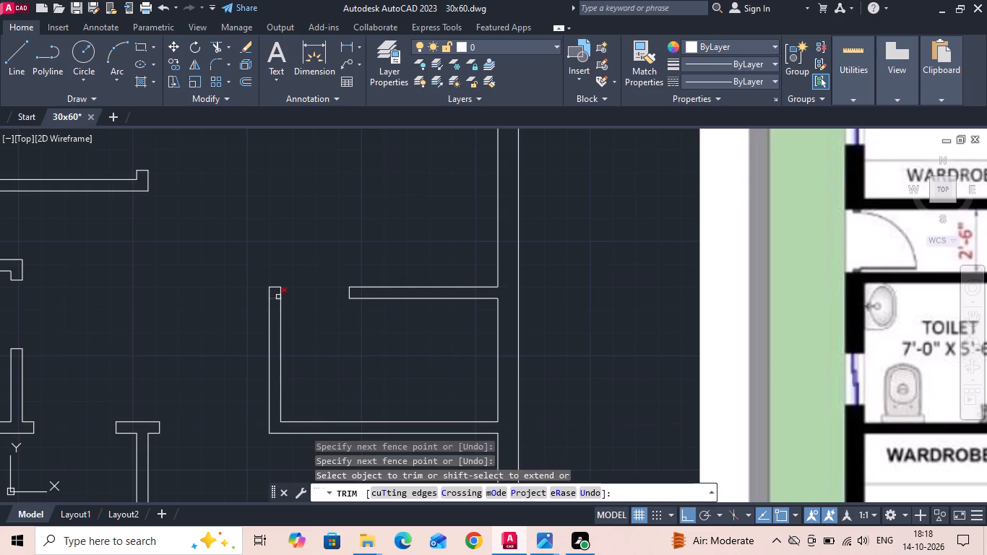
pyautogui.click(277, 297)
pyautogui.scroll(-2, 335, 345)
pyautogui.press('Escape')
# Measure the kitchen's depth from the dining-kitchen dividing line to the wash area's kitchen-side wall in the drawn plan.
pyautogui.moveTo(333, 345); pyautogui.dragTo(275, 324, button='middle')
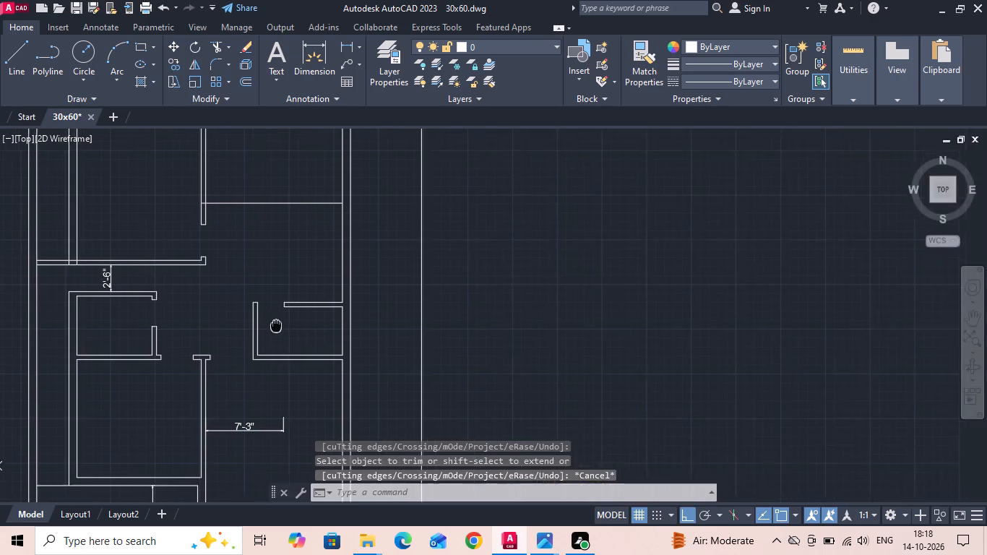
pyautogui.moveTo(275, 324); pyautogui.dragTo(272, 324, button='middle')
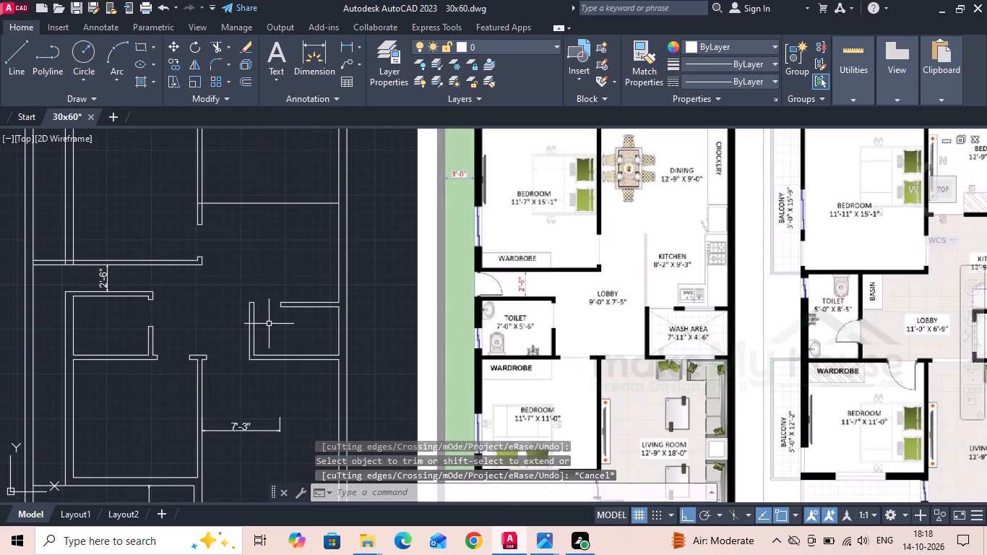
pyautogui.moveTo(269, 328); pyautogui.dragTo(280, 351, button='middle')
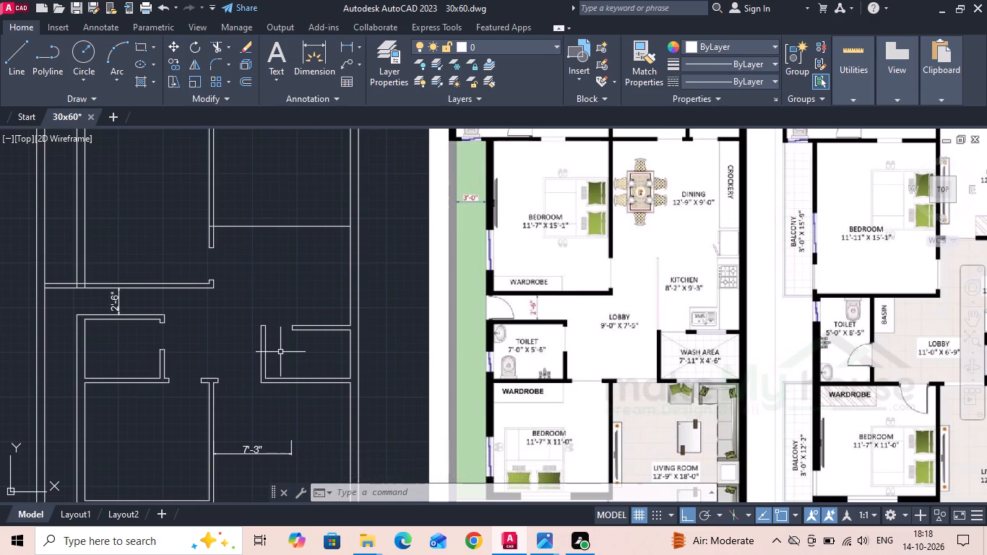
pyautogui.moveTo(280, 235); pyautogui.dragTo(273, 209)
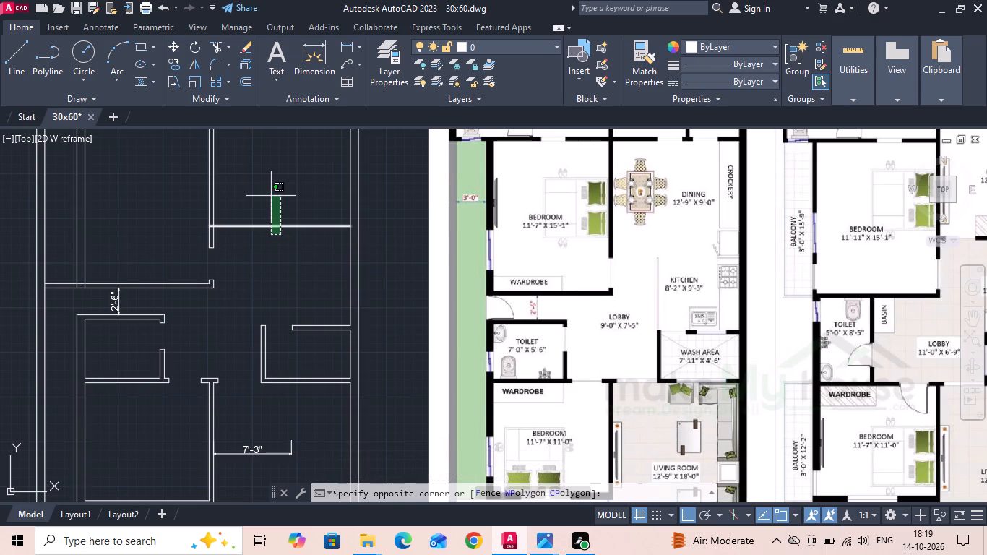
pyautogui.press('Escape')
pyautogui.moveTo(271, 197); pyautogui.dragTo(271, 223, button='middle')
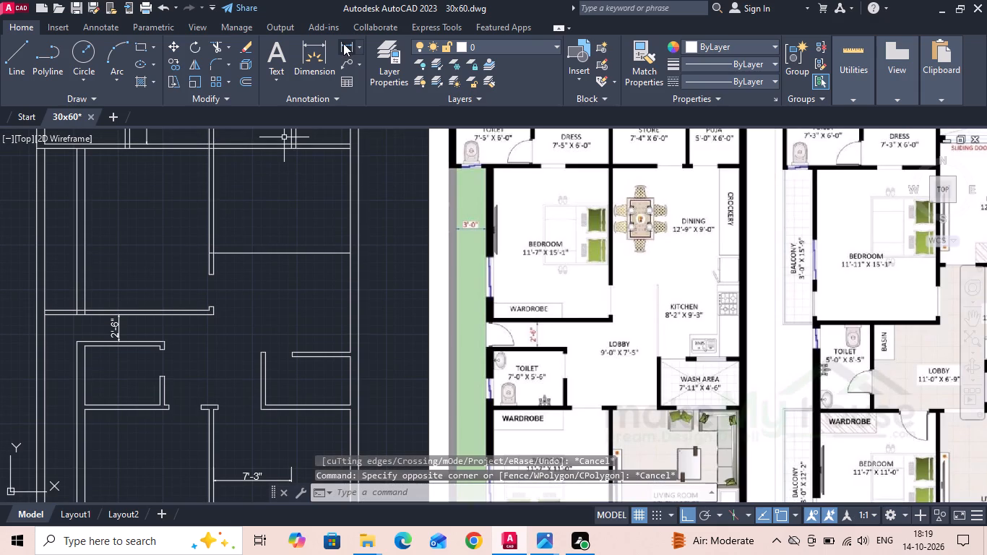
pyautogui.click(343, 43)
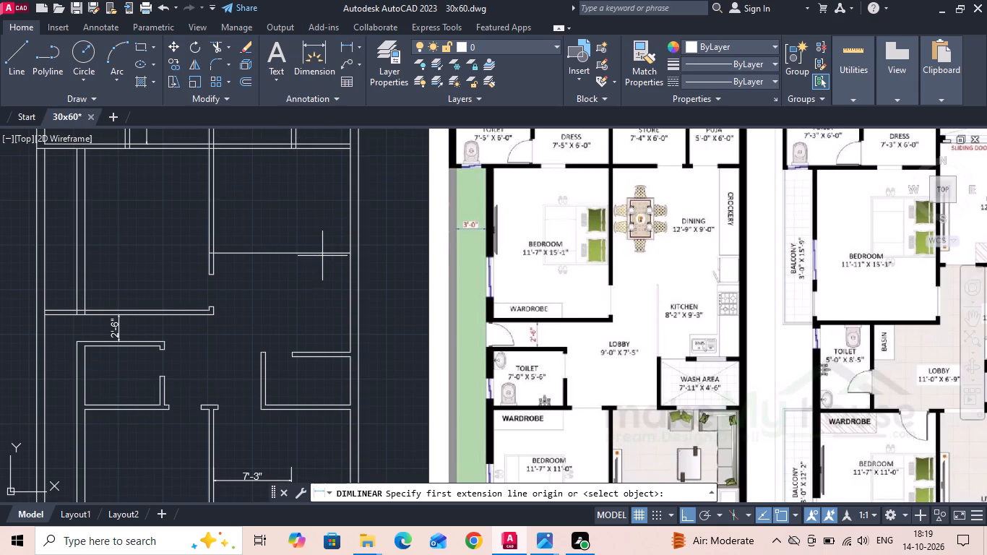
pyautogui.click(322, 253)
pyautogui.click(319, 349)
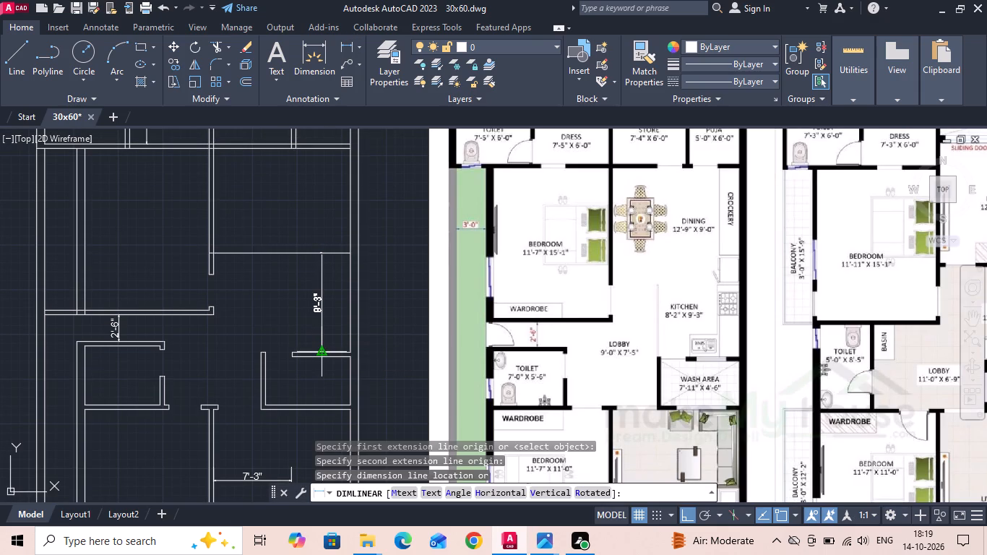
pyautogui.press('Escape')
# Measure the crockery unit's depth beside the dining area on the reference image.
pyautogui.moveTo(678, 245); pyautogui.dragTo(553, 291, button='middle')
pyautogui.scroll(2, 546, 277)
pyautogui.moveTo(608, 306); pyautogui.dragTo(443, 304, button='middle')
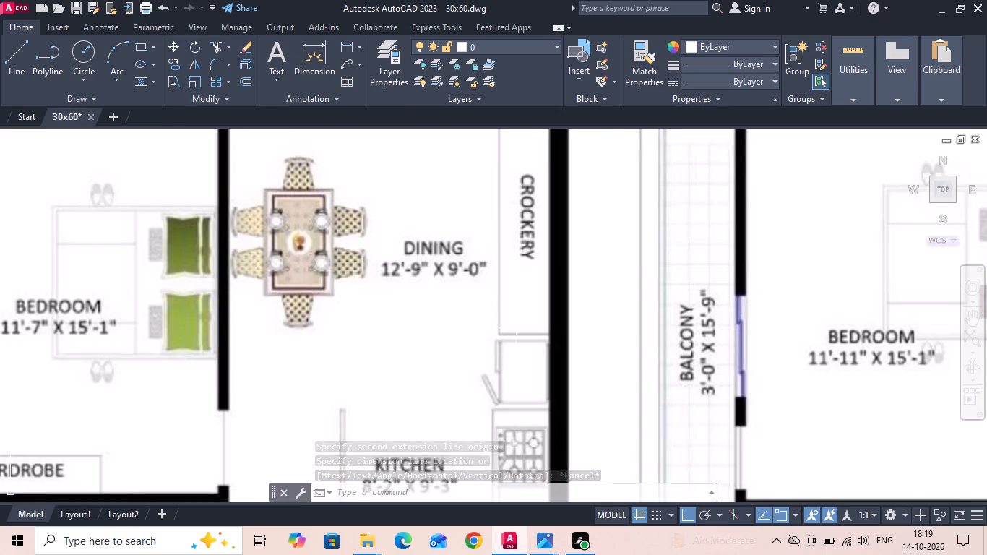
pyautogui.scroll(2, 505, 317)
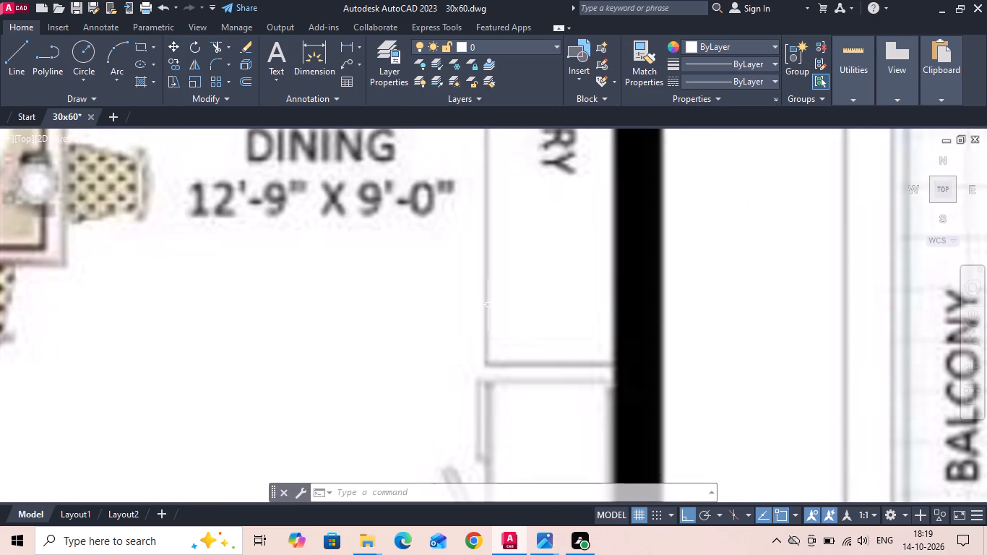
pyautogui.press('space')
pyautogui.click(486, 305)
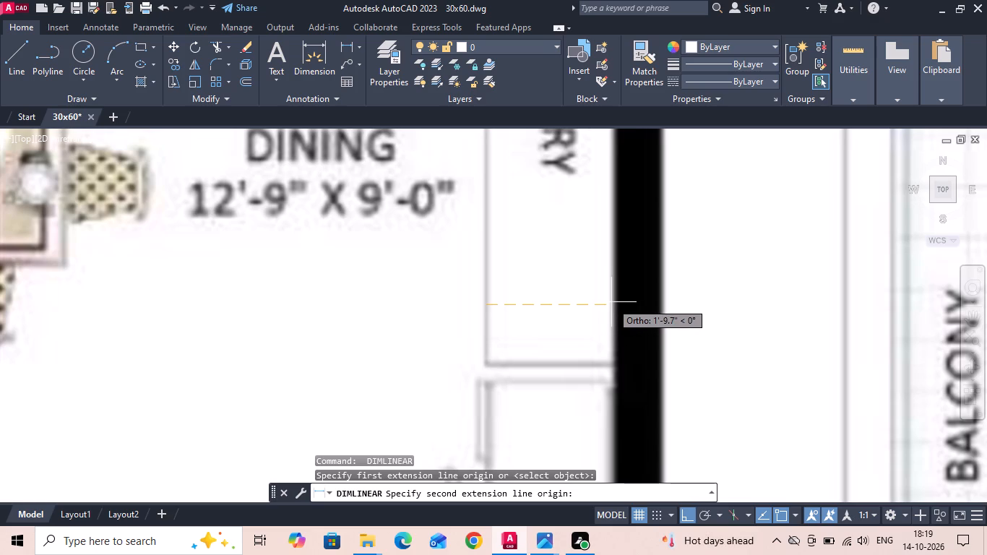
pyautogui.press('Escape')
# Measure the width of the green side strip beside the bedroom on the reference image.
pyautogui.scroll(-2, 598, 317)
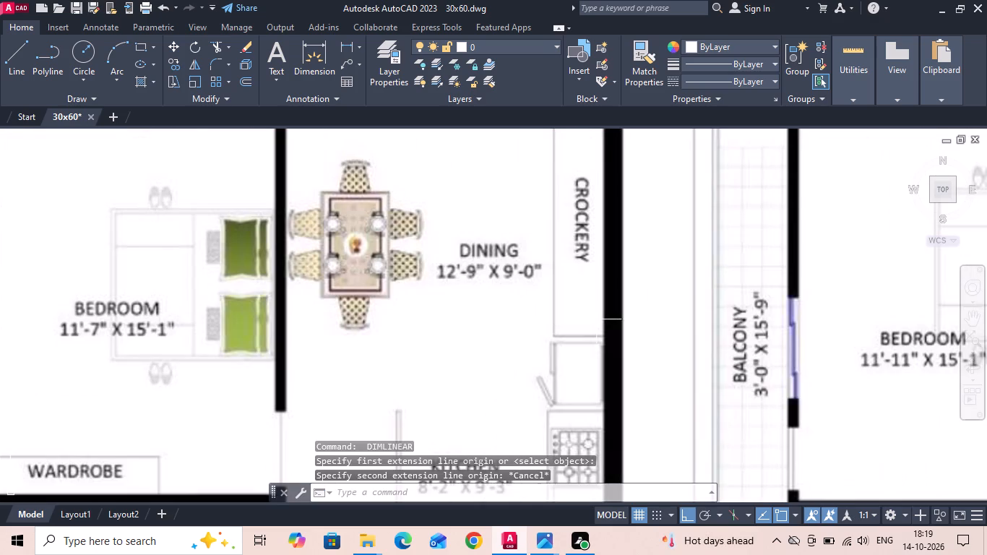
pyautogui.scroll(-1, 482, 290)
pyautogui.moveTo(438, 347); pyautogui.dragTo(434, 295, button='middle')
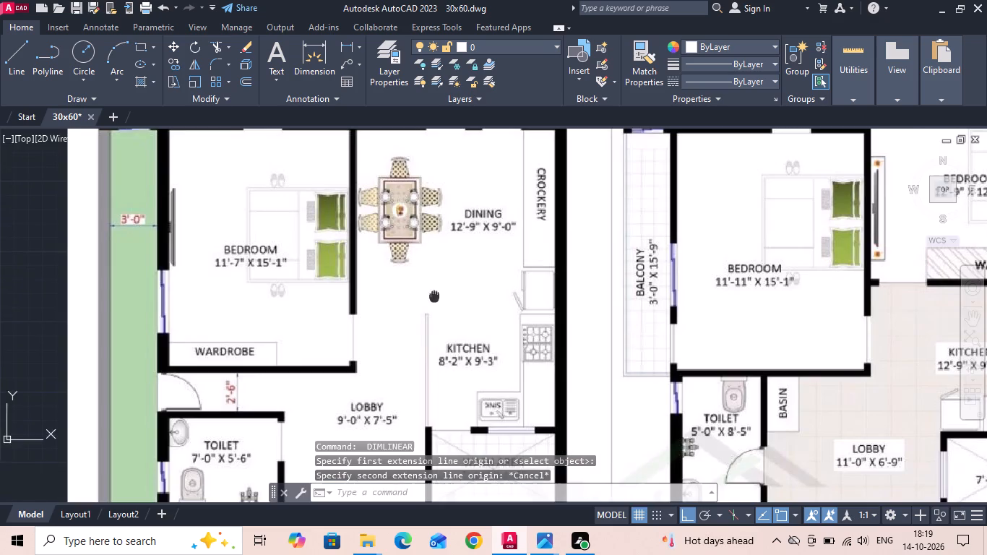
pyautogui.scroll(1, 220, 268)
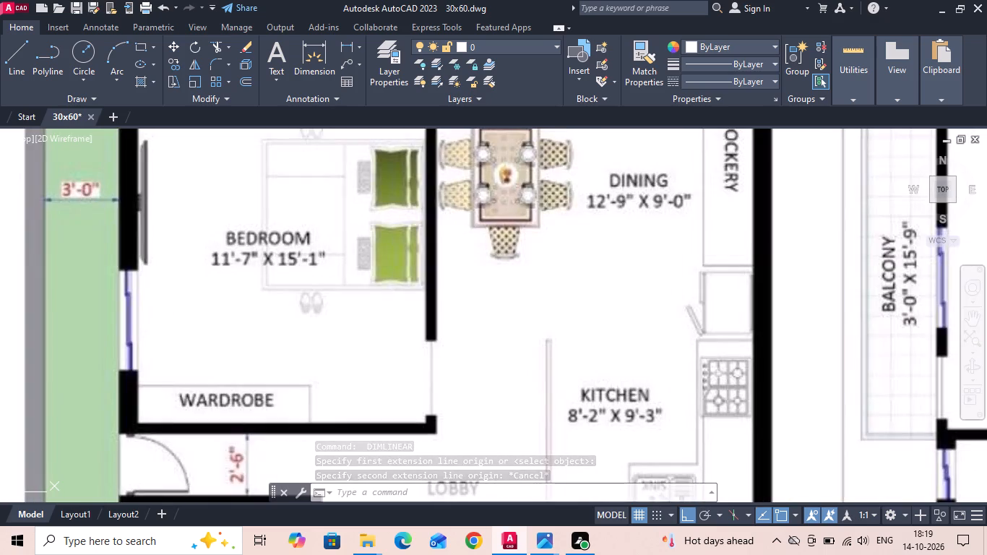
pyautogui.moveTo(197, 244); pyautogui.dragTo(389, 253, button='middle')
pyautogui.press('space')
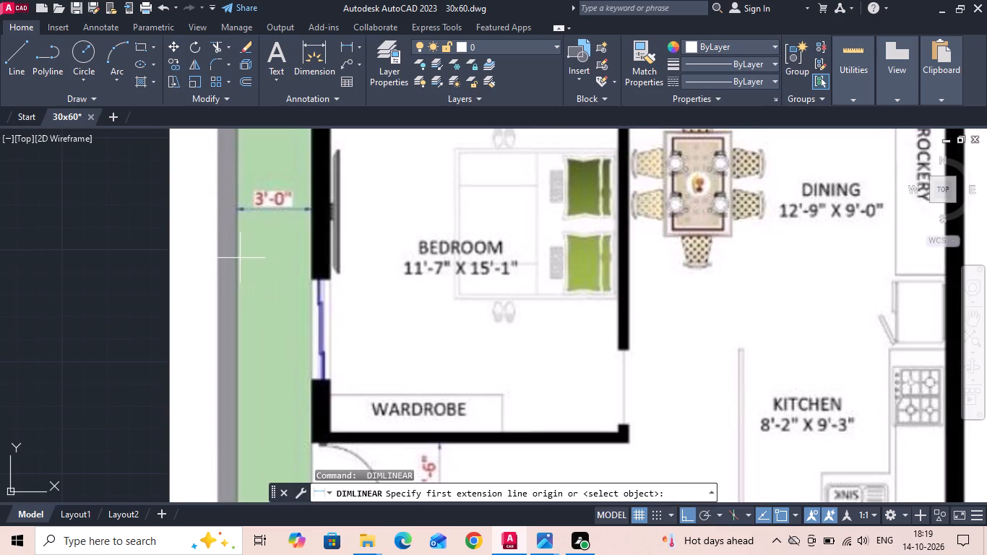
pyautogui.click(237, 257)
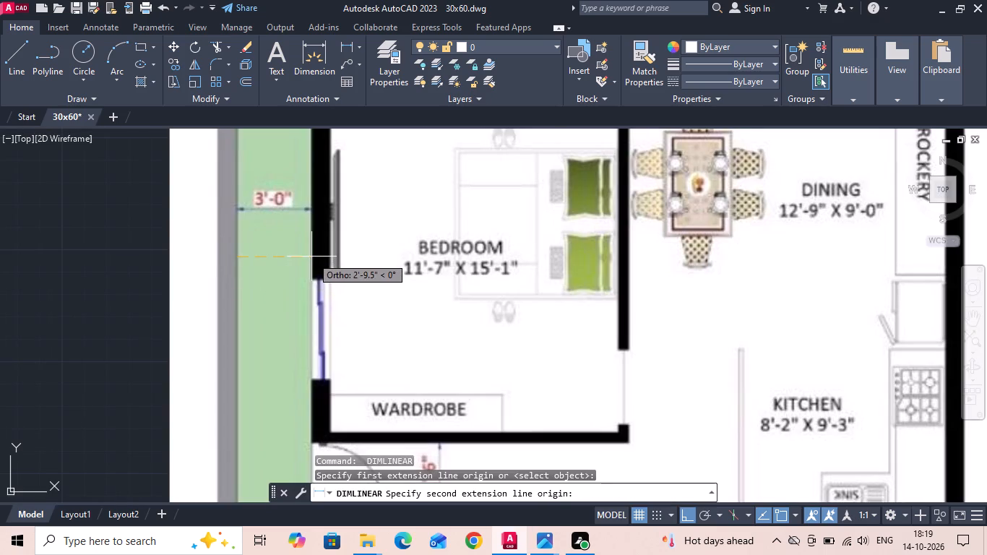
pyautogui.press('Escape')
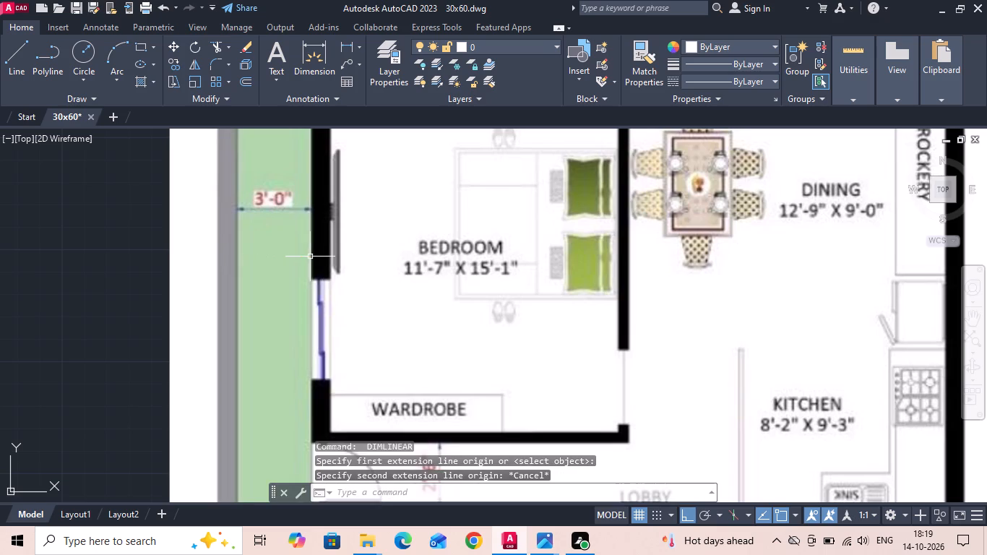
# Offset the inner line of the outer wall beside the dining area 2' inward for the crockery unit's front.
pyautogui.scroll(-1, 526, 269)
pyautogui.scroll(-2, 605, 274)
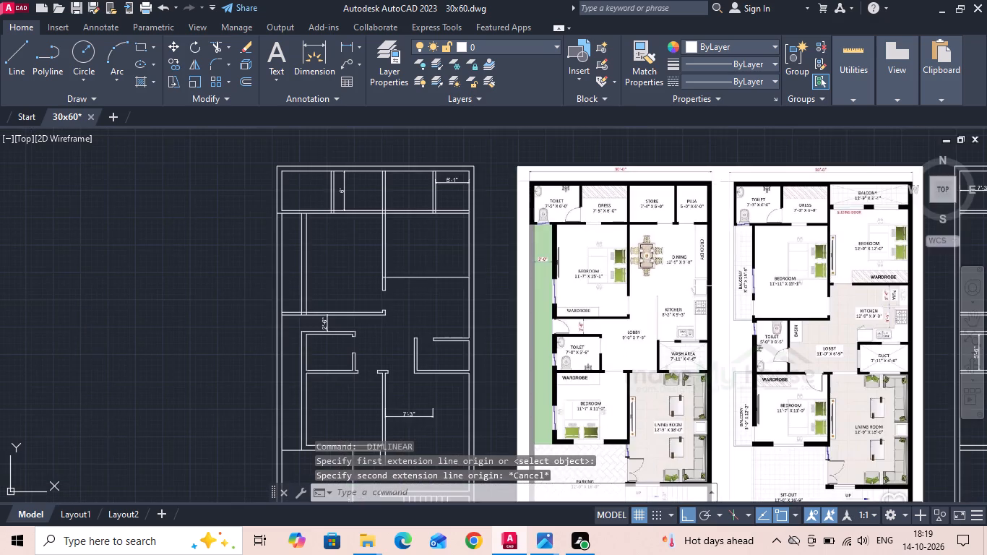
pyautogui.scroll(2, 444, 269)
pyautogui.moveTo(451, 253); pyautogui.dragTo(441, 265, button='middle')
pyautogui.write("o 2'")
pyautogui.press('Return')
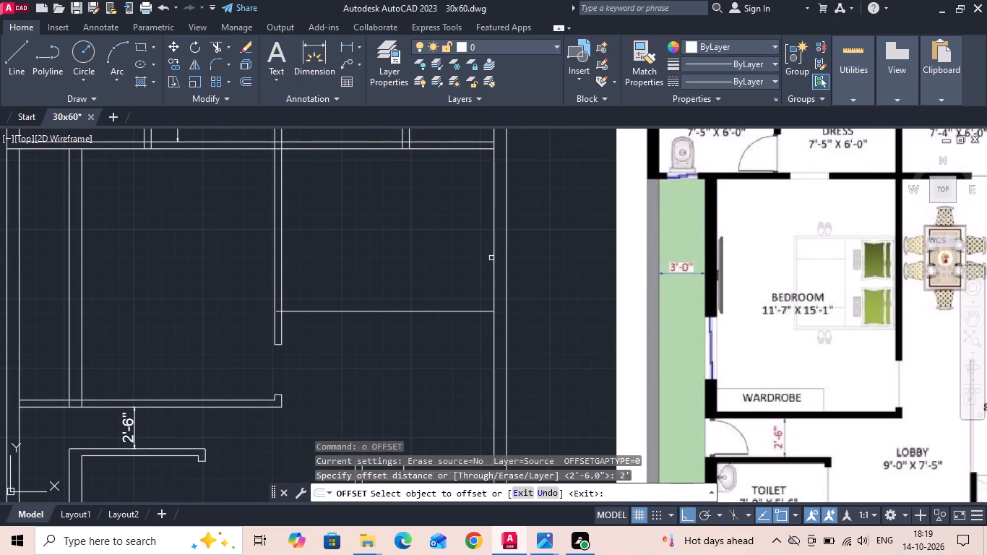
pyautogui.moveTo(493, 248); pyautogui.dragTo(485, 246)
pyautogui.click(447, 249)
pyautogui.scroll(-1, 410, 263)
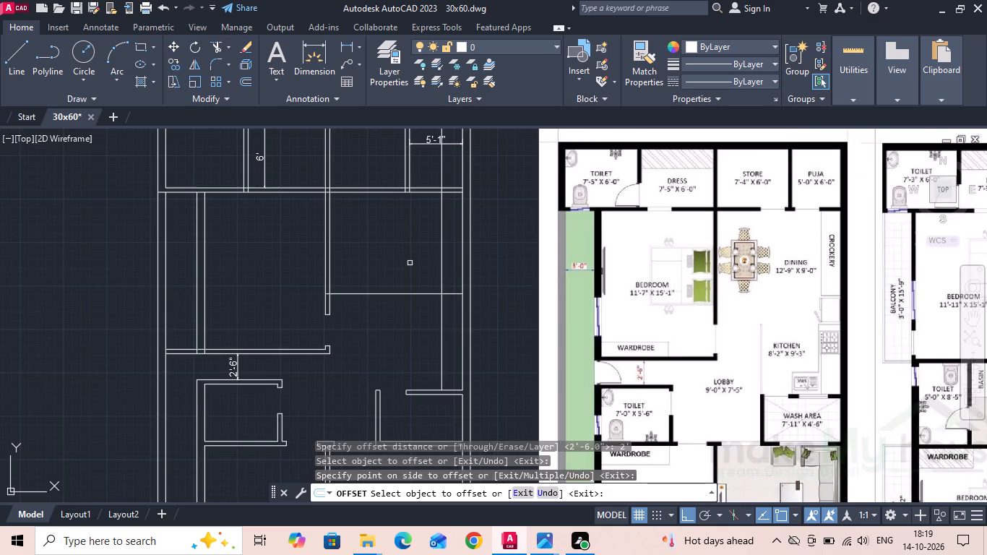
pyautogui.press('Escape')
# Trim the dining-kitchen dividing line outside the crockery unit and the unit's front line below it.
pyautogui.press('t')
pyautogui.press('r')
pyautogui.press('space')
pyautogui.moveTo(414, 264); pyautogui.dragTo(447, 354)
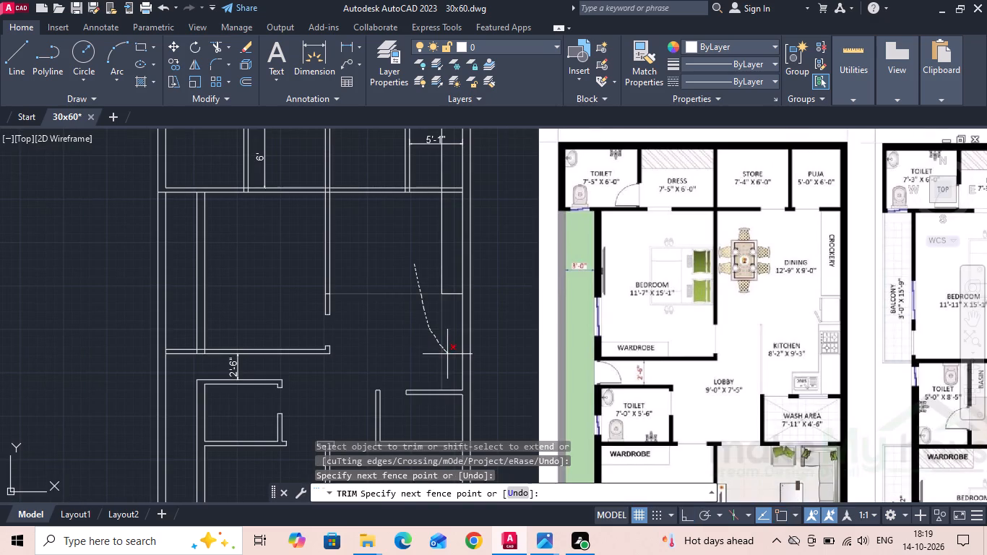
pyautogui.moveTo(447, 354); pyautogui.dragTo(448, 354)
# Trim the crockery front line inside the wall between dining and puja, and erase its leftover piece in the puja room.
pyautogui.scroll(4, 441, 181)
pyautogui.moveTo(444, 205); pyautogui.dragTo(433, 204)
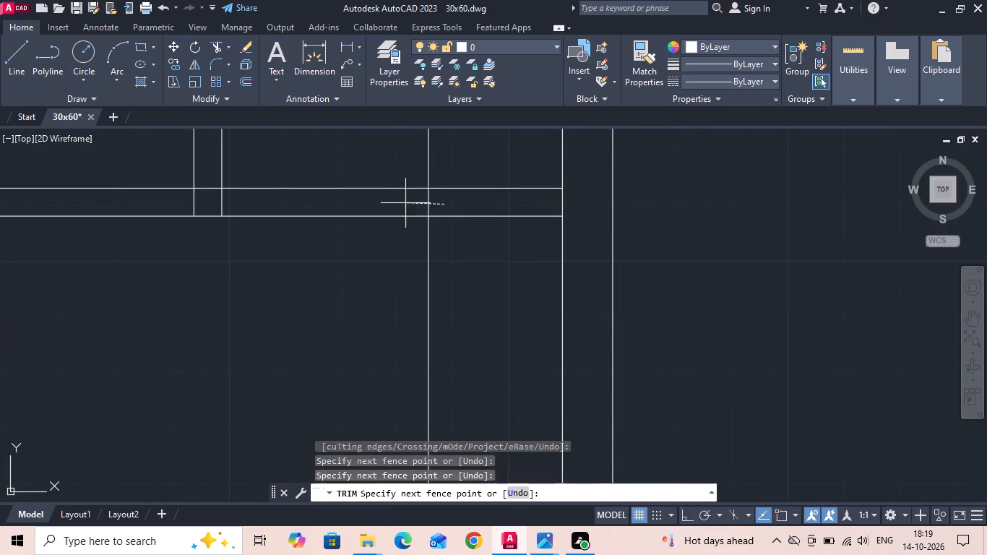
pyautogui.click(384, 203)
pyautogui.press('Escape')
pyautogui.moveTo(441, 164); pyautogui.dragTo(427, 163)
pyautogui.click(415, 158)
pyautogui.press('Delete')
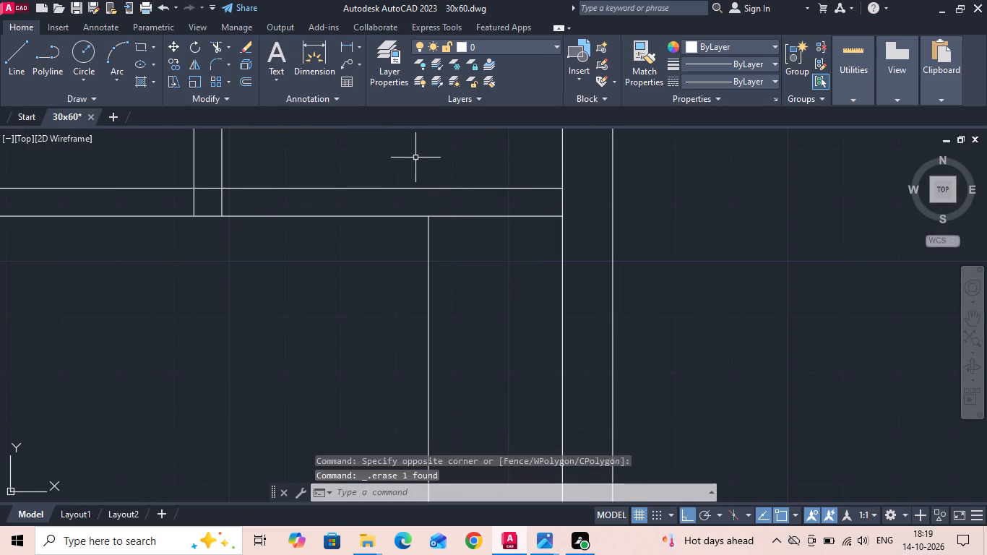
# Save the drawing.
pyautogui.hotkey('ctrl', 's')
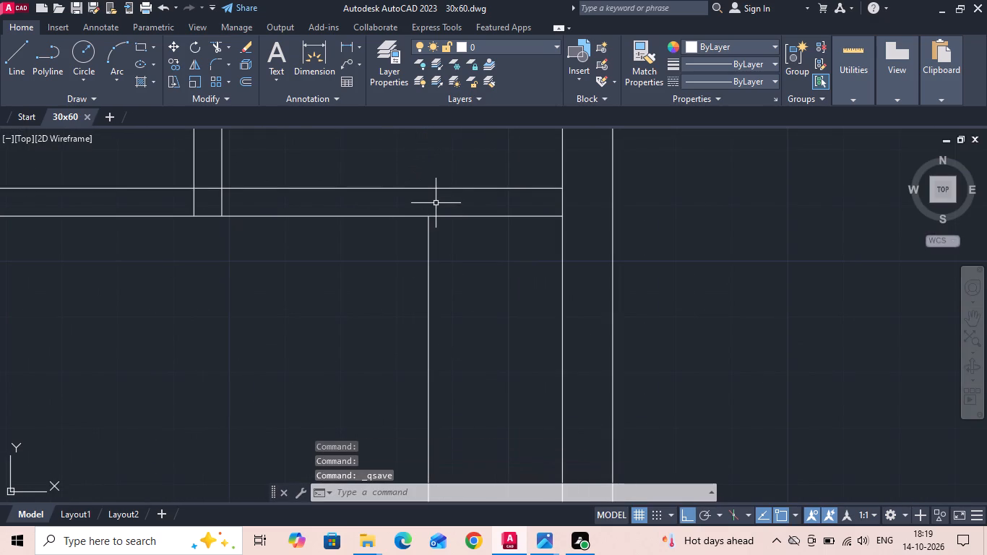
# Offset both lines of the wall between store and puja 5" outward, one into each room, for the door jambs.
pyautogui.scroll(-3, 458, 312)
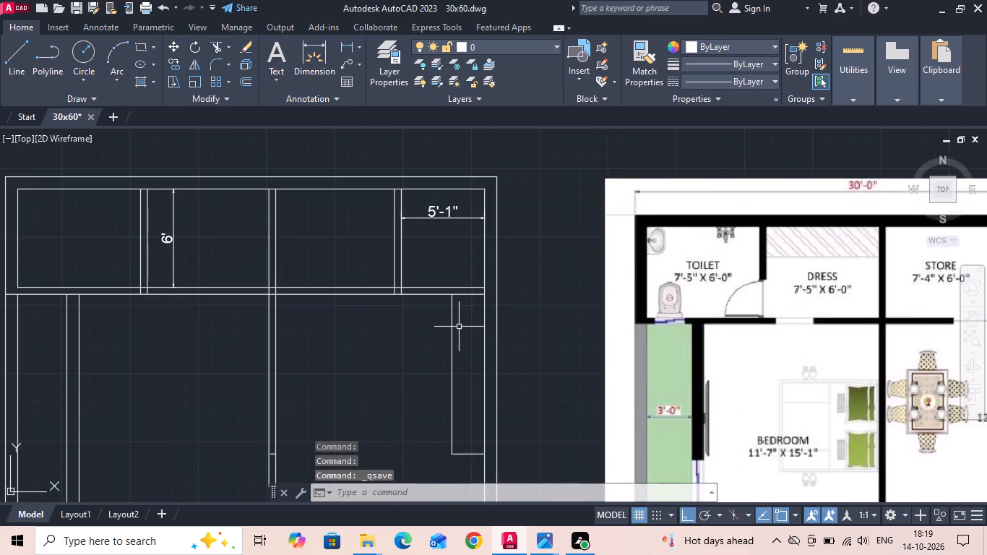
pyautogui.scroll(-1, 459, 327)
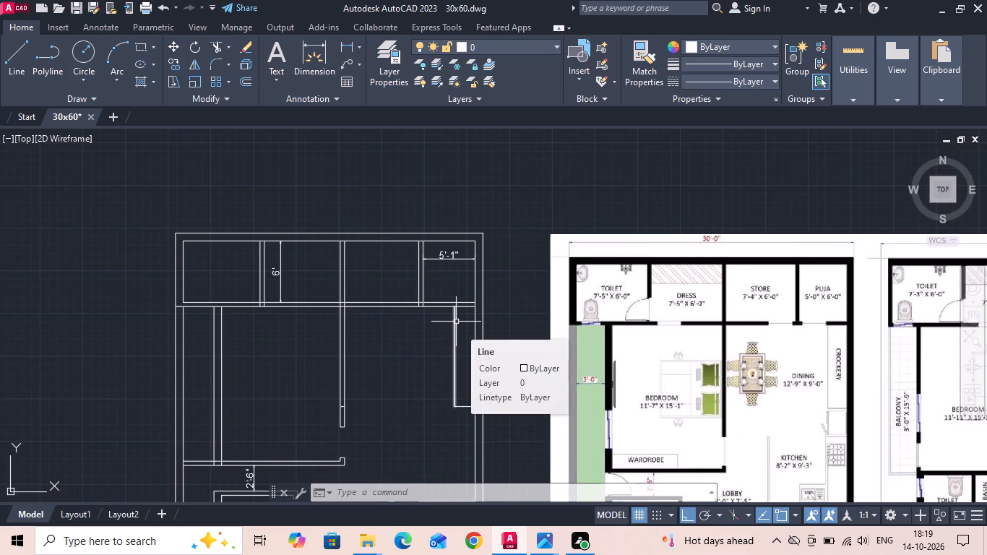
pyautogui.scroll(1, 775, 315)
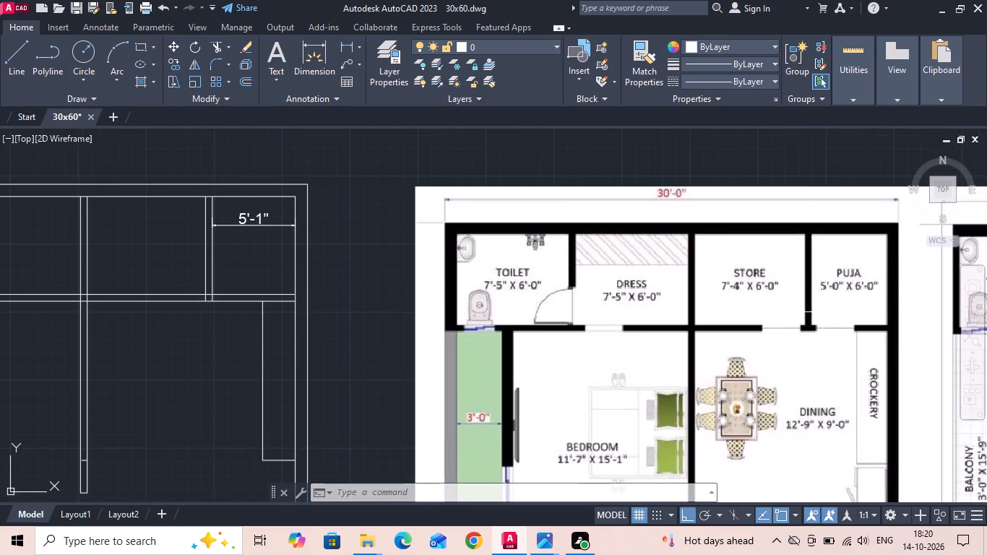
pyautogui.scroll(2, 834, 309)
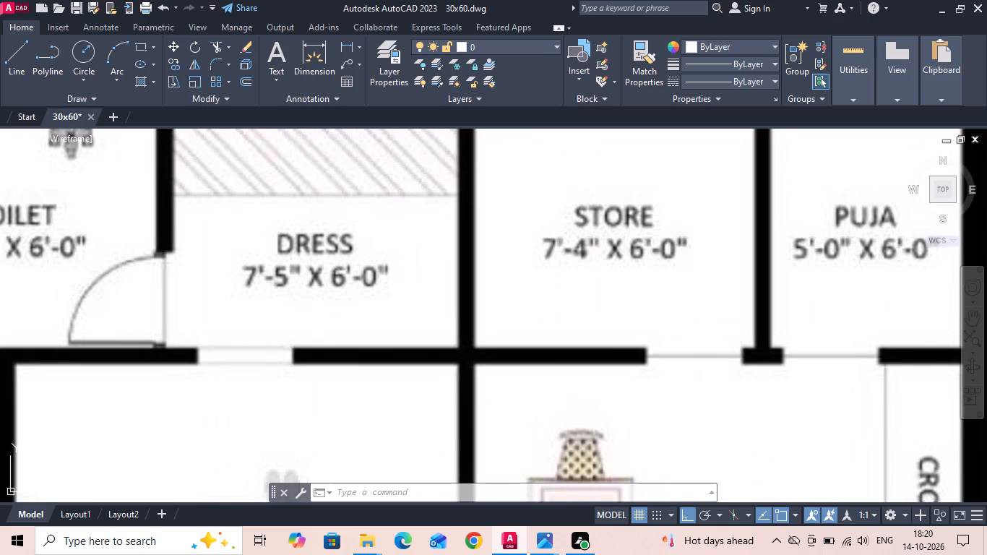
pyautogui.scroll(-2, 834, 309)
pyautogui.scroll(1, 178, 271)
pyautogui.write('o 4')
pyautogui.press('BackSpace')
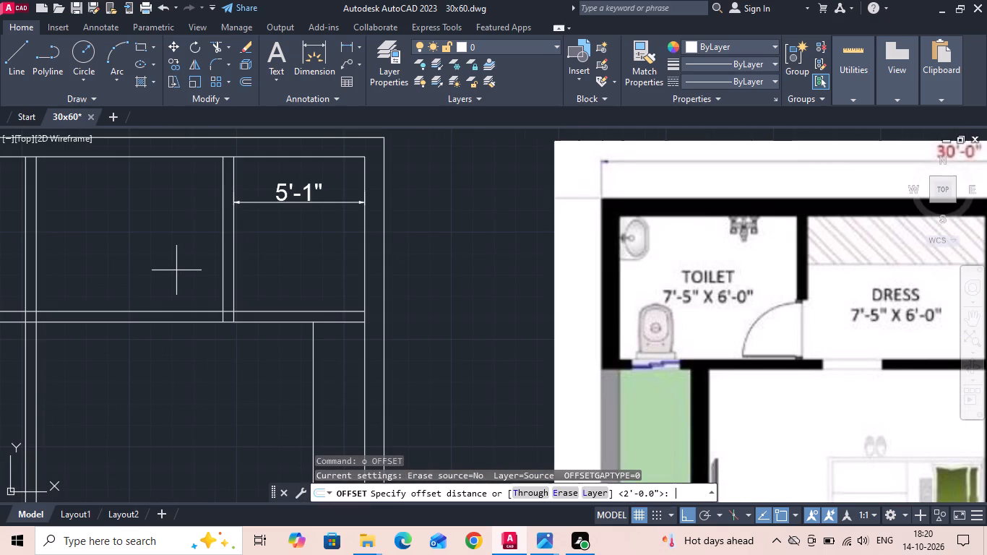
pyautogui.write('5')
pyautogui.press('space')
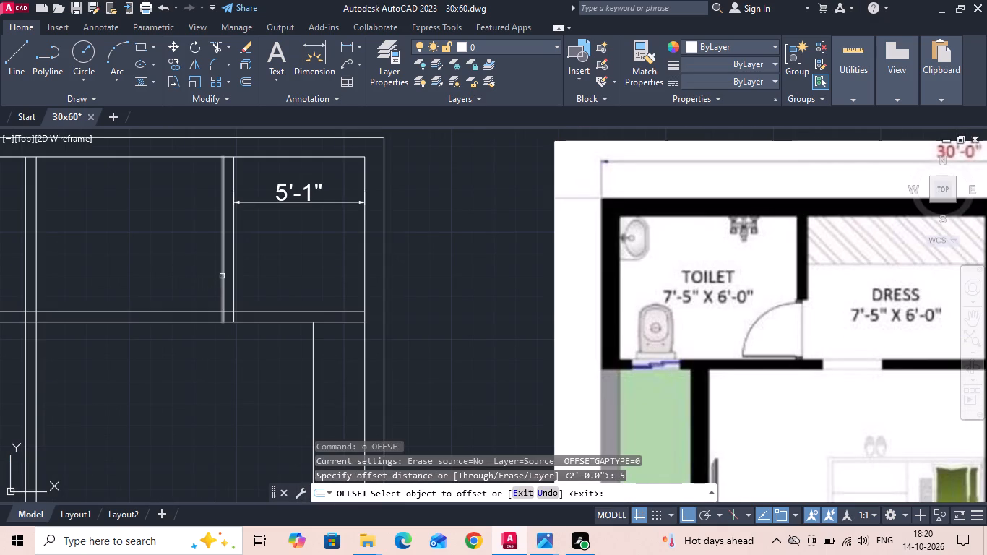
pyautogui.click(223, 276)
pyautogui.click(207, 278)
pyautogui.moveTo(233, 293); pyautogui.dragTo(262, 294)
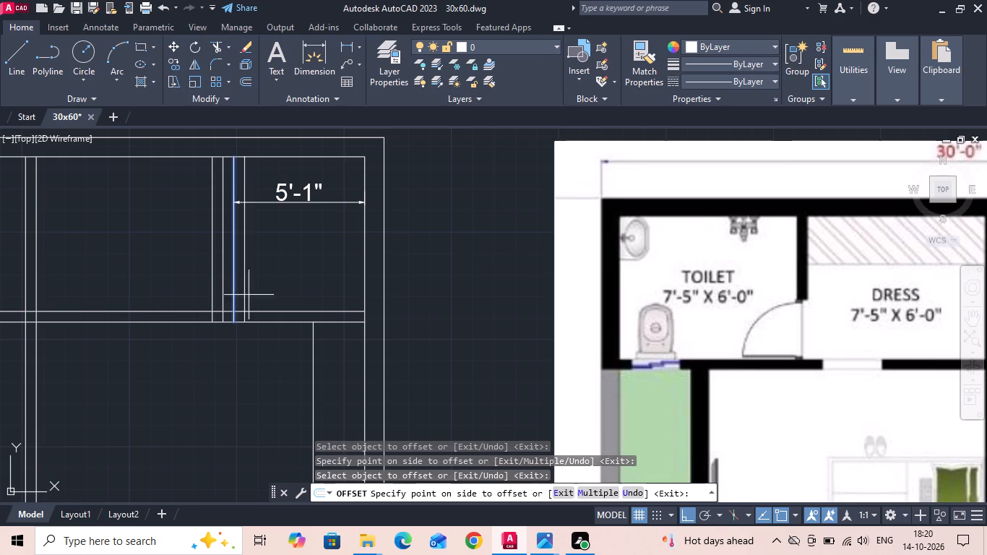
pyautogui.moveTo(262, 294); pyautogui.dragTo(249, 295)
pyautogui.click(307, 288)
# Offset the dress-side line of the toilet-dress wall 5" into the dress room.
pyautogui.scroll(-1, 322, 288)
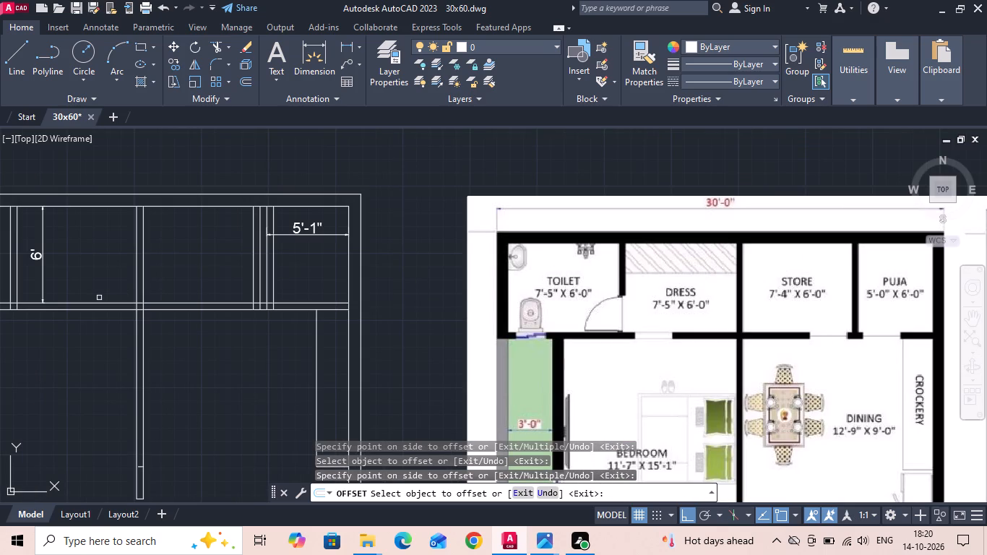
pyautogui.moveTo(87, 319); pyautogui.dragTo(239, 339, button='middle')
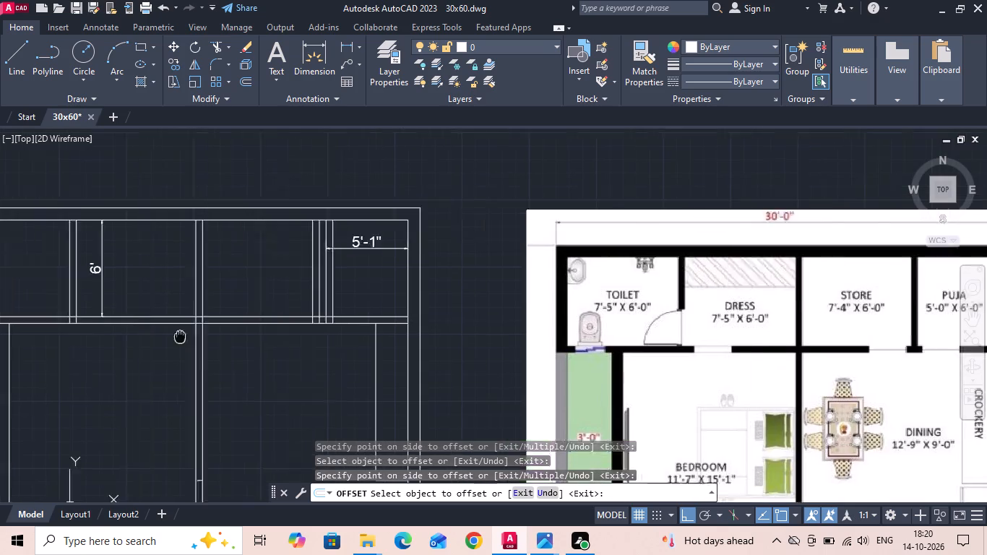
pyautogui.moveTo(239, 339); pyautogui.dragTo(259, 339, button='middle')
pyautogui.click(190, 317)
pyautogui.click(265, 314)
pyautogui.press('Escape')
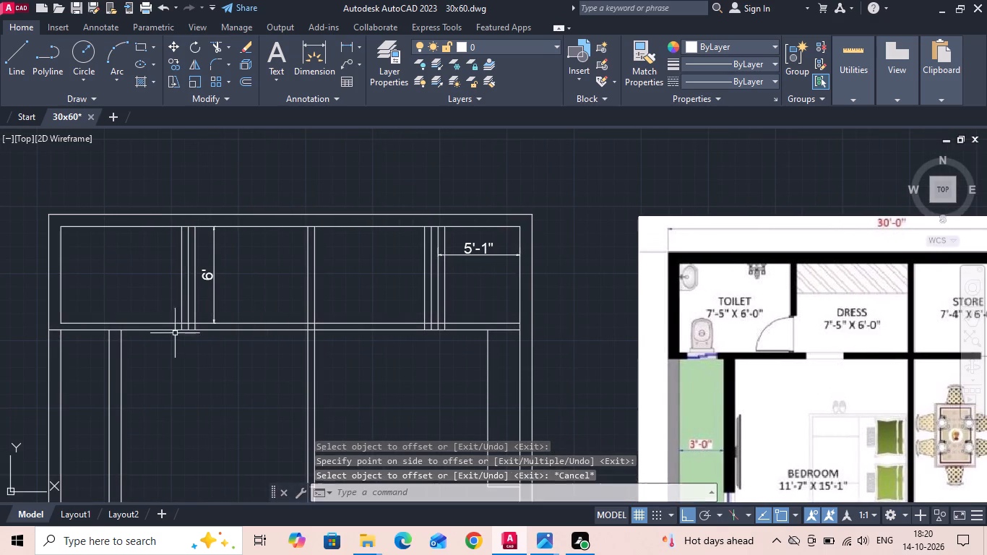
# Offset the dress jamb line 2'6" across the dress room, and the rear rooms' lower wall line 2'6" up for the toilet door.
pyautogui.scroll(1, 171, 334)
pyautogui.write("o 2'6")
pyautogui.press('space')
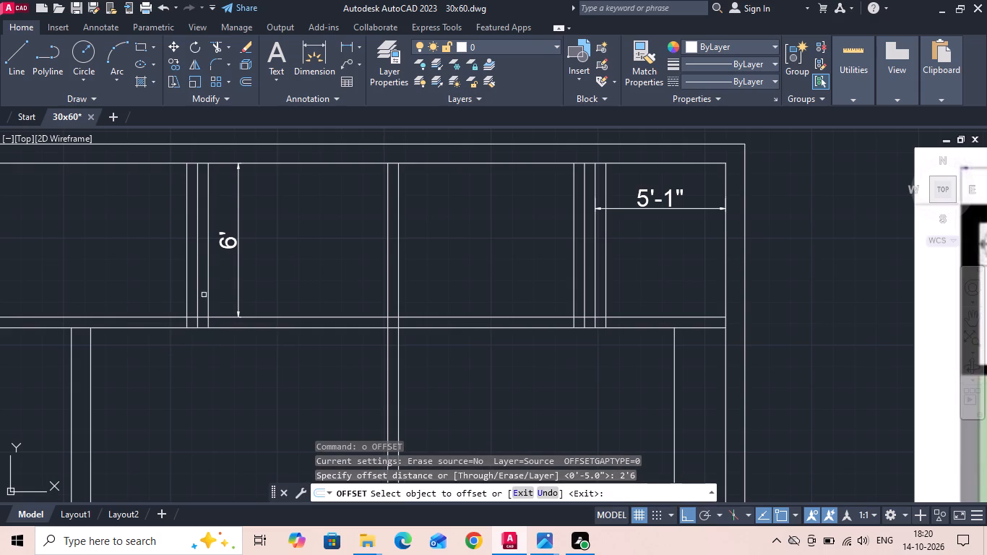
pyautogui.moveTo(207, 291); pyautogui.dragTo(238, 291)
pyautogui.click(350, 283)
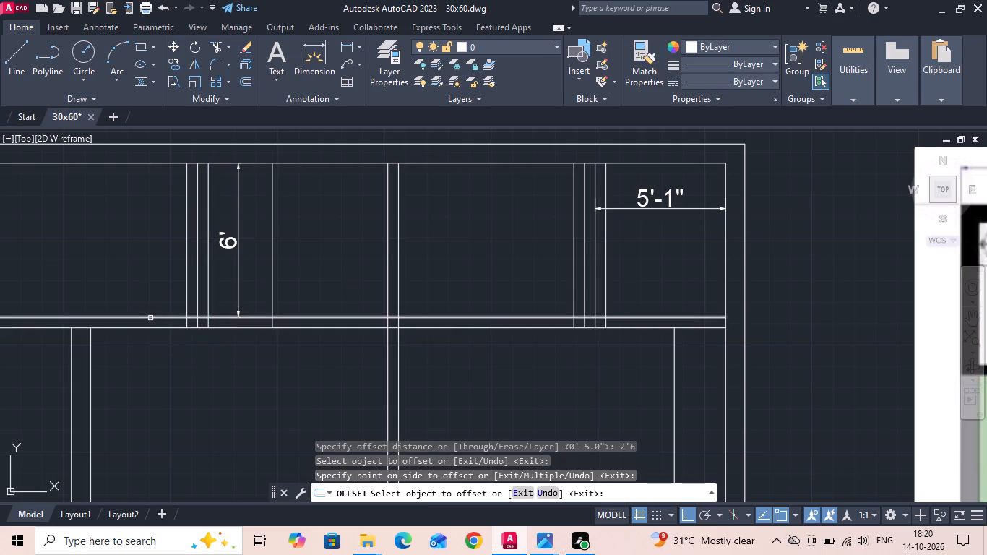
pyautogui.moveTo(150, 318); pyautogui.dragTo(150, 311)
pyautogui.click(168, 267)
pyautogui.press('Escape')
# Trim the 2'6" toilet door opening in the toilet-dress wall and cut the offset line in the toilet and beside the wall.
pyautogui.press('t')
pyautogui.press('r')
pyautogui.press('space')
pyautogui.press('space')
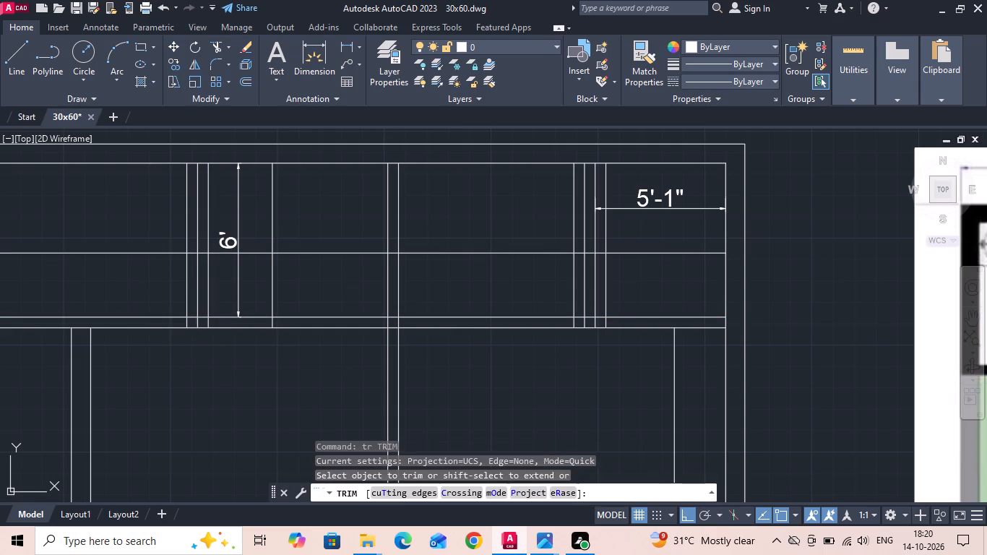
pyautogui.click(186, 278)
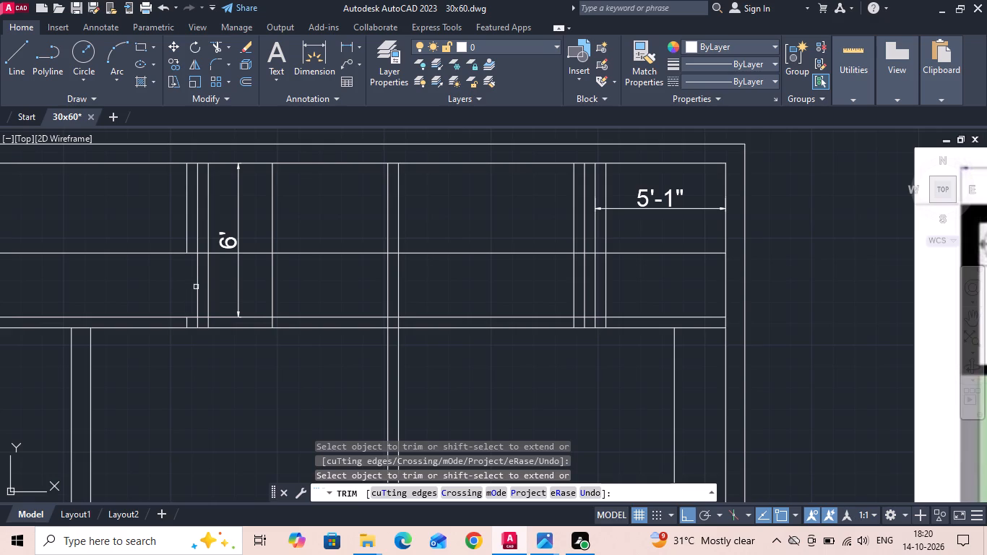
pyautogui.click(198, 291)
pyautogui.scroll(-1, 178, 295)
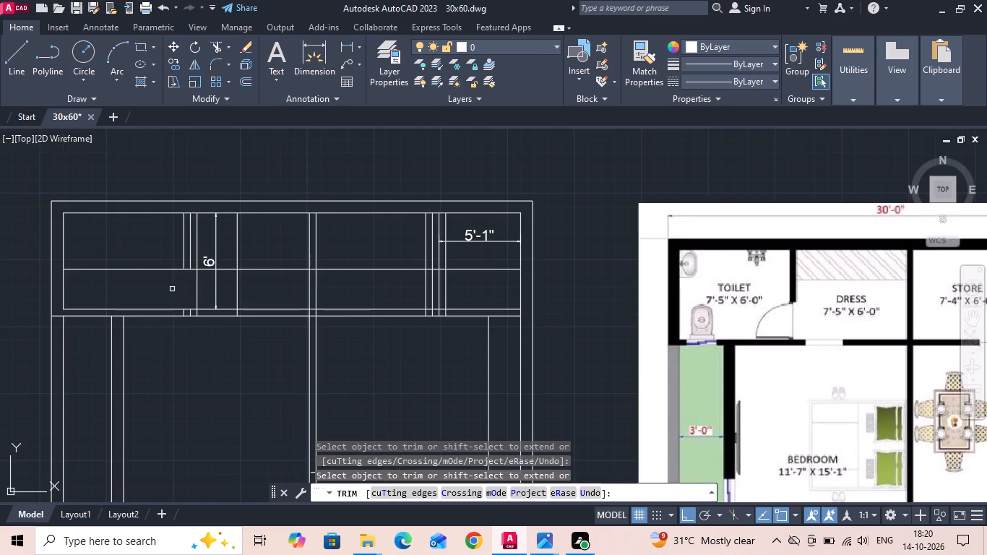
pyautogui.click(157, 271)
pyautogui.scroll(2, 180, 277)
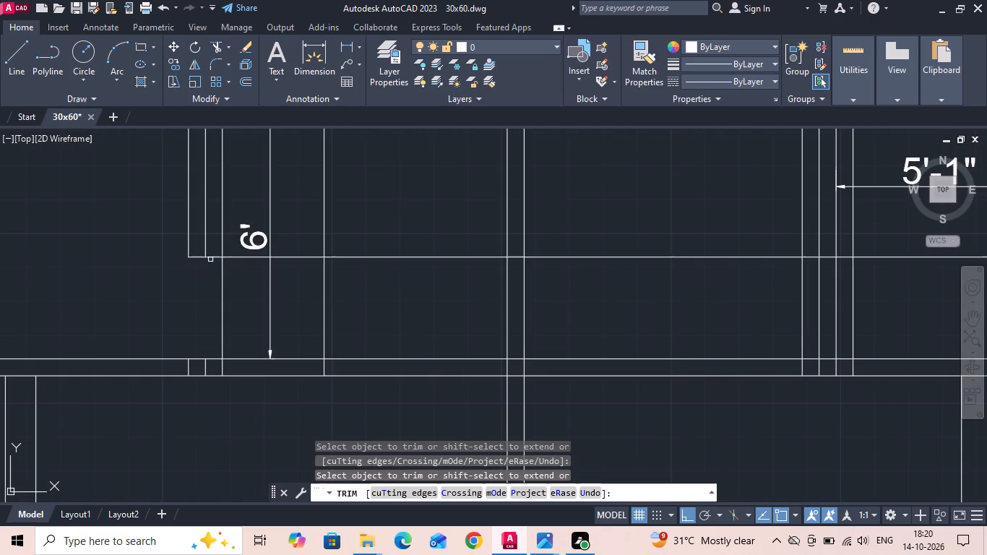
pyautogui.click(212, 257)
# Trim the dress-bedroom wall between the dress jamb lines, the wall stubs inside it, and the jamb lines just above the opening.
pyautogui.moveTo(244, 346); pyautogui.dragTo(246, 363)
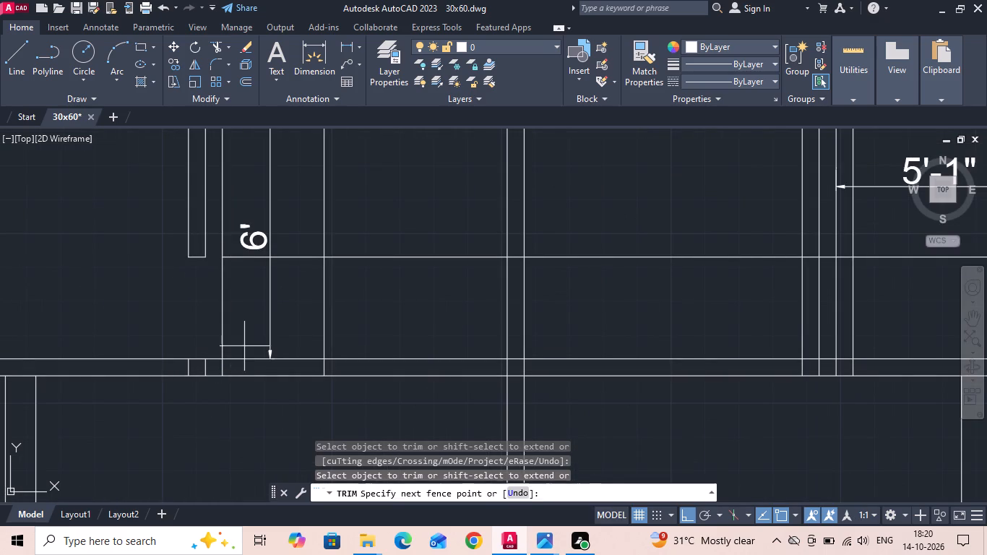
pyautogui.moveTo(246, 363); pyautogui.dragTo(246, 389)
pyautogui.click(212, 369)
pyautogui.click(170, 362)
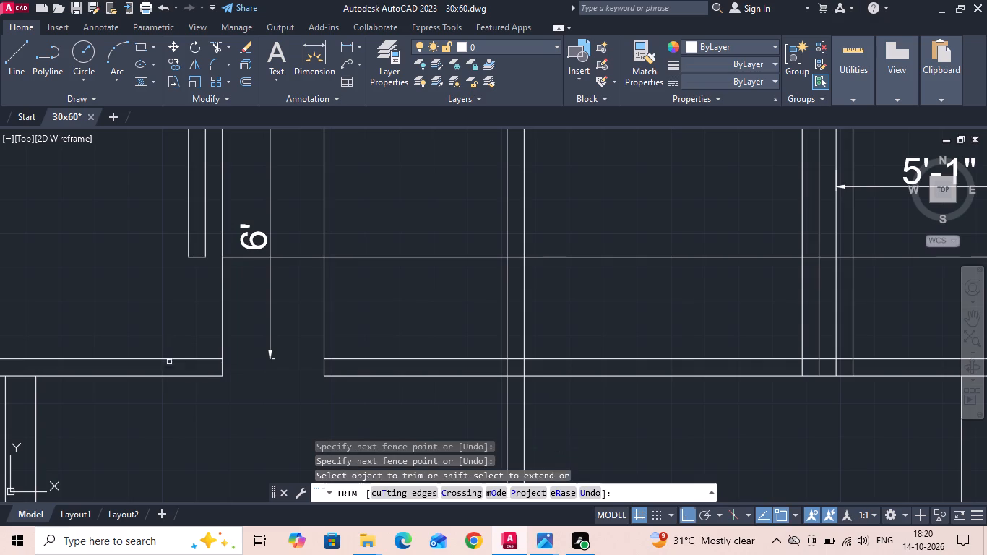
pyautogui.moveTo(212, 329); pyautogui.dragTo(353, 327)
# Offset the store and puja jamb lines 2'6" into their rooms for the door opening widths.
pyautogui.scroll(-1, 224, 316)
pyautogui.moveTo(303, 330); pyautogui.dragTo(270, 335, button='middle')
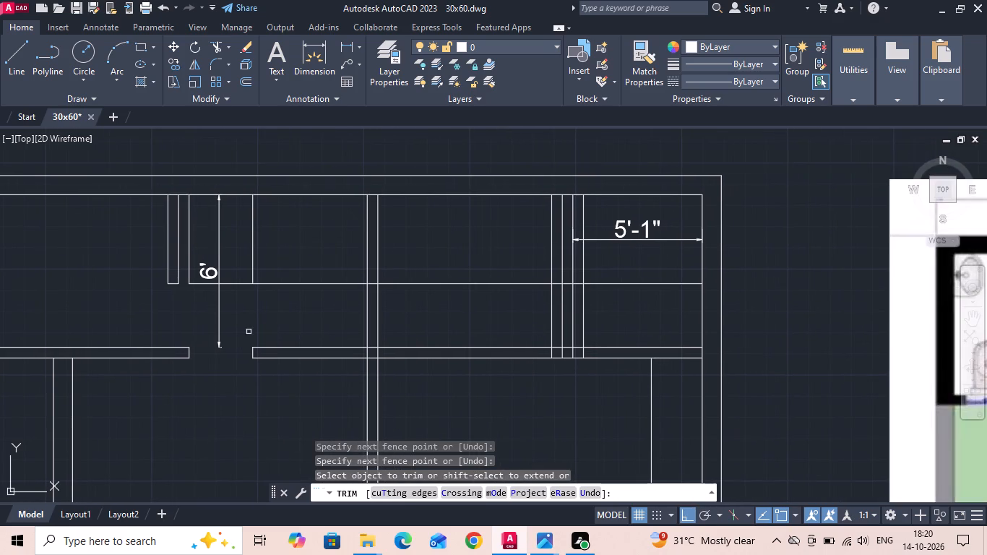
pyautogui.moveTo(537, 370); pyautogui.dragTo(351, 370, button='middle')
pyautogui.scroll(1, 358, 353)
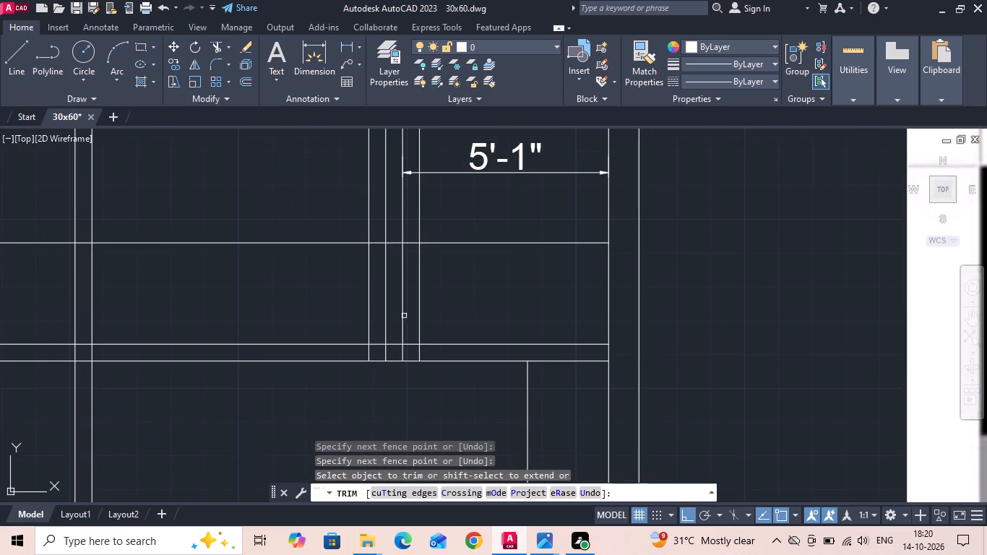
pyautogui.scroll(-2, 412, 390)
pyautogui.moveTo(310, 385); pyautogui.dragTo(223, 351, button='middle')
pyautogui.press('Escape')
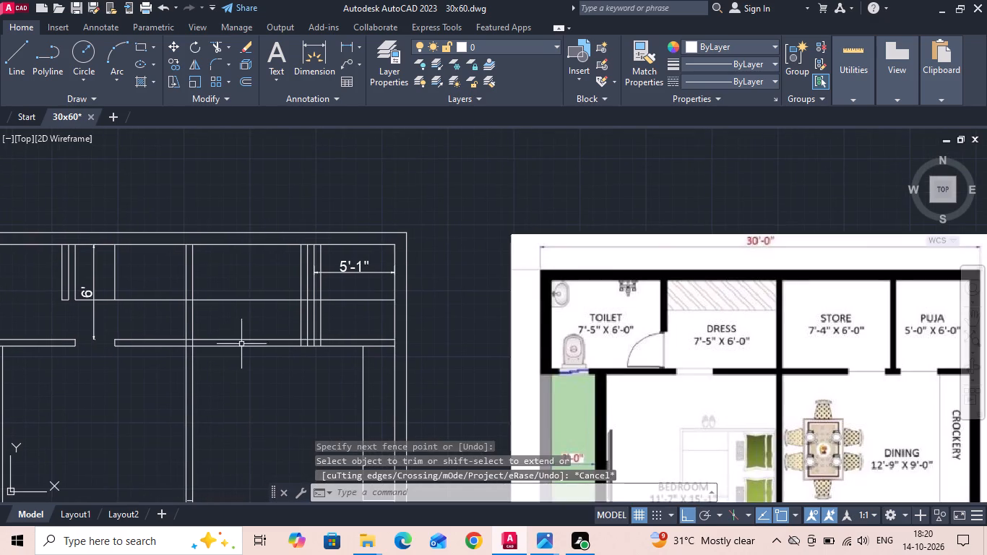
pyautogui.write('o')
pyautogui.press('space')
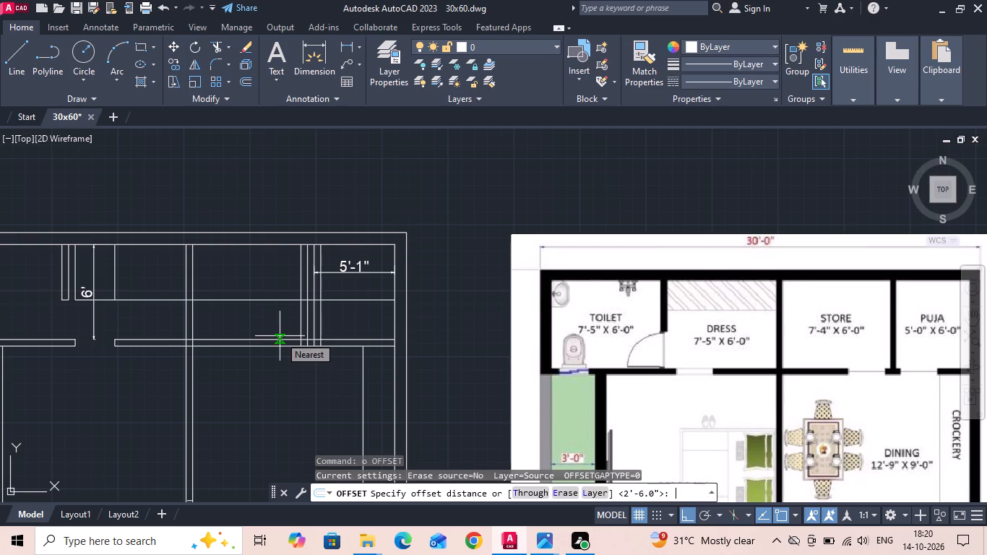
pyautogui.write("2'6")
pyautogui.press('space')
pyautogui.scroll(1, 313, 332)
pyautogui.moveTo(291, 323); pyautogui.dragTo(283, 327)
pyautogui.click(258, 330)
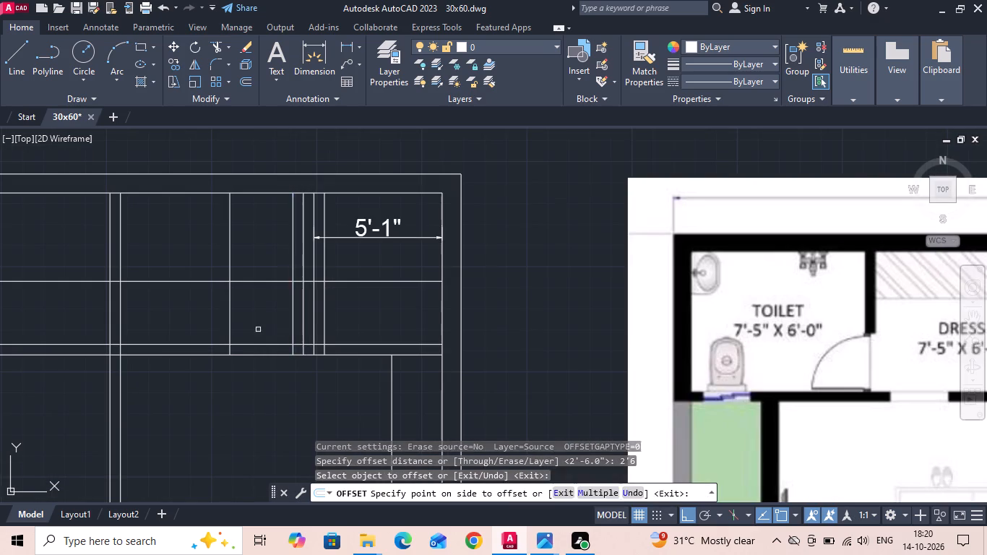
pyautogui.moveTo(324, 321); pyautogui.dragTo(338, 321)
pyautogui.click(387, 317)
pyautogui.press('Escape')
# Trim the dining-side wall between the jamb lines to open the store and puja doorways.
pyautogui.press('t')
pyautogui.press('r')
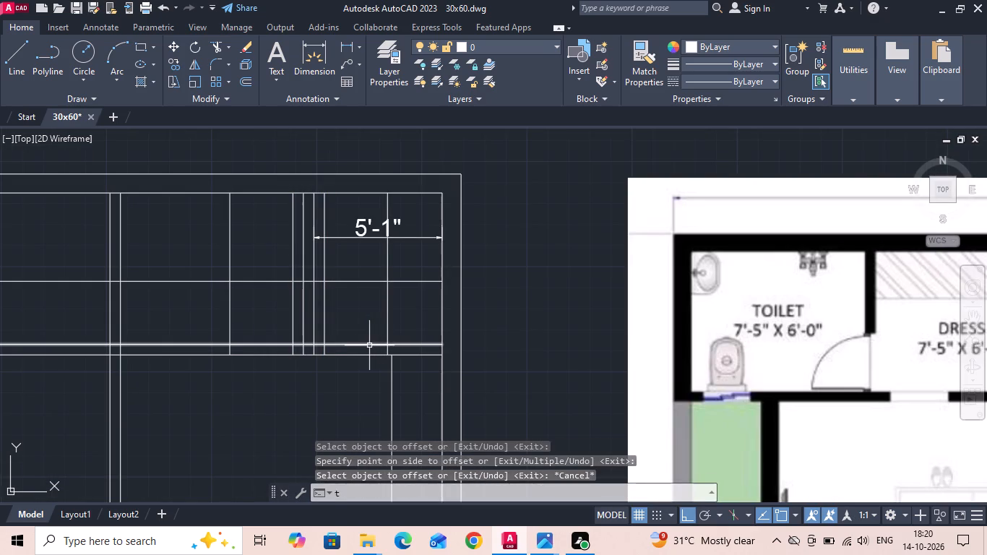
pyautogui.press('space')
pyautogui.press('space')
pyautogui.moveTo(271, 366); pyautogui.dragTo(220, 304)
pyautogui.scroll(1, 299, 353)
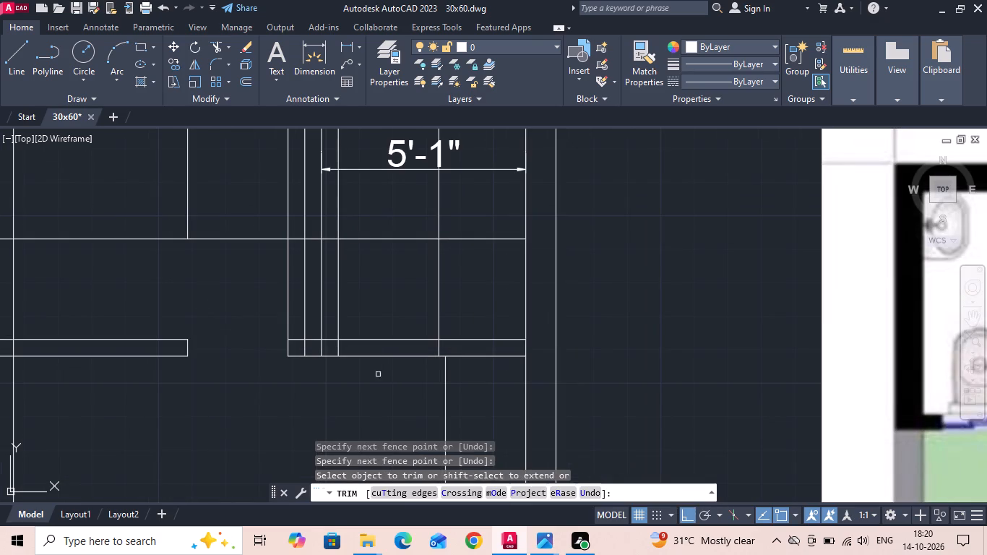
pyautogui.moveTo(378, 379); pyautogui.dragTo(443, 323)
# Trim the leftover lines at the store-puja wall junction, and the short line where the puja's front wall meets the outer wall.
pyautogui.scroll(1, 306, 350)
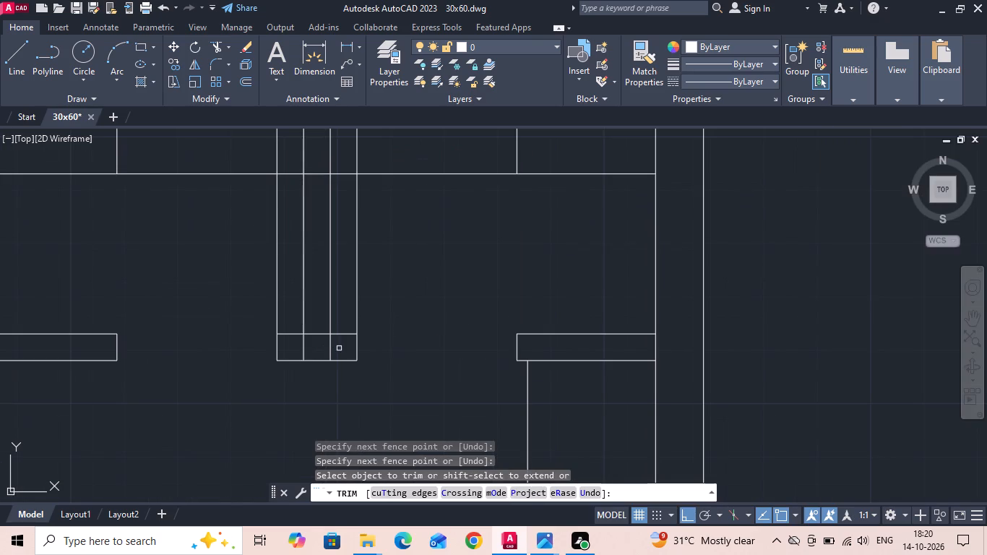
pyautogui.moveTo(339, 349); pyautogui.dragTo(325, 350)
pyautogui.click(288, 350)
pyautogui.moveTo(282, 311); pyautogui.dragTo(241, 270)
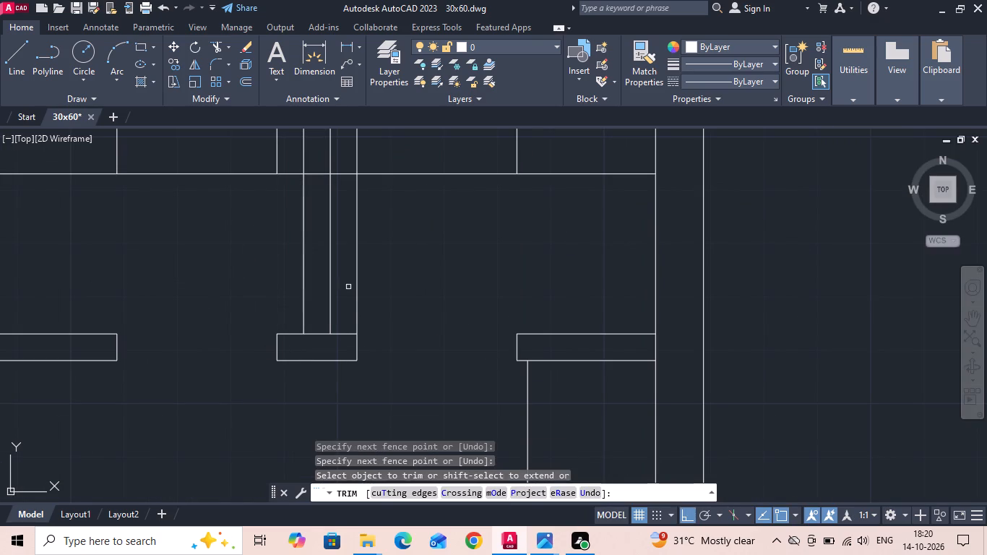
pyautogui.moveTo(349, 287); pyautogui.dragTo(399, 289)
pyautogui.click(316, 332)
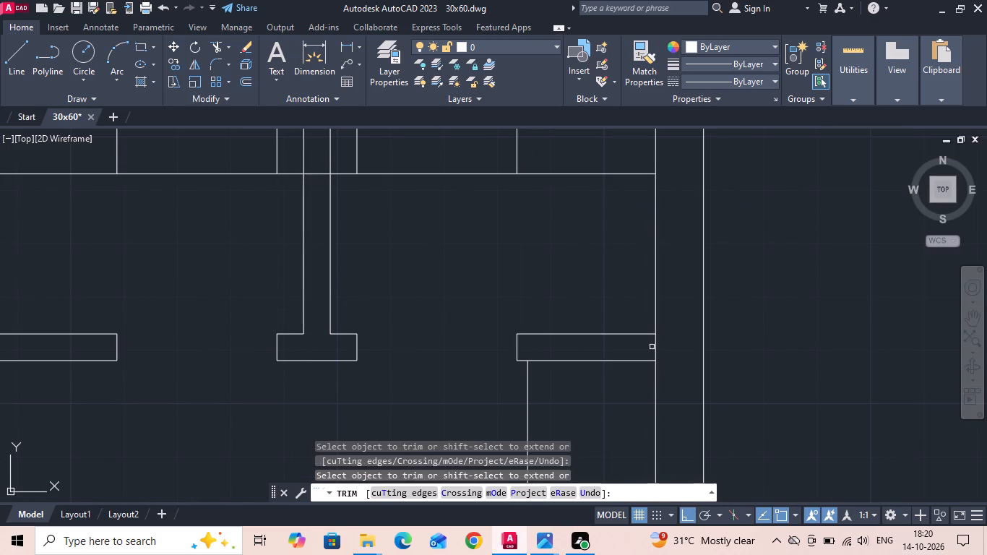
pyautogui.click(652, 347)
pyautogui.click(668, 349)
pyautogui.scroll(-2, 639, 377)
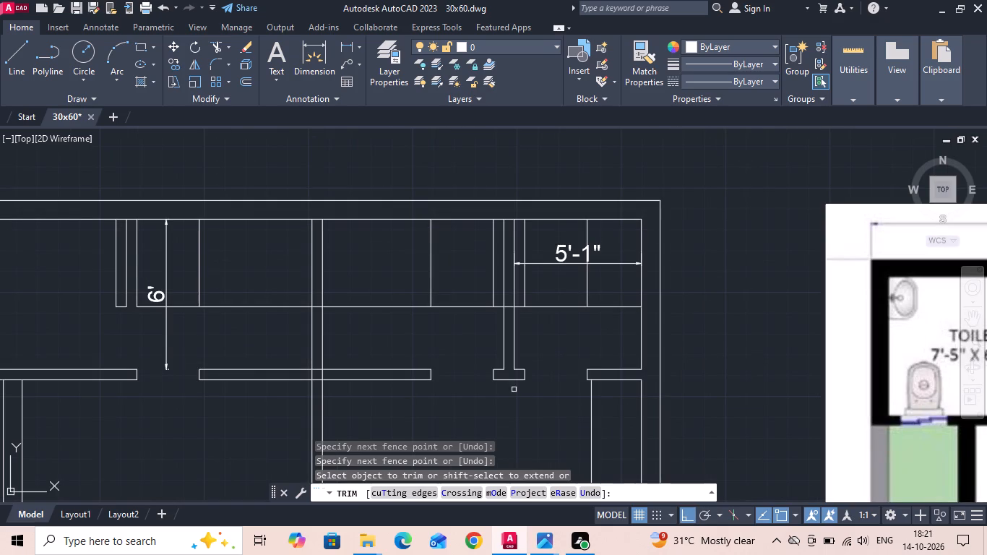
pyautogui.press('Escape')
# Erase the leftover horizontal offset line across the rear rooms and the remaining jamb construction lines in the store and puja.
pyautogui.moveTo(477, 325); pyautogui.dragTo(473, 317)
pyautogui.click(465, 291)
pyautogui.press('Delete')
pyautogui.scroll(1, 530, 288)
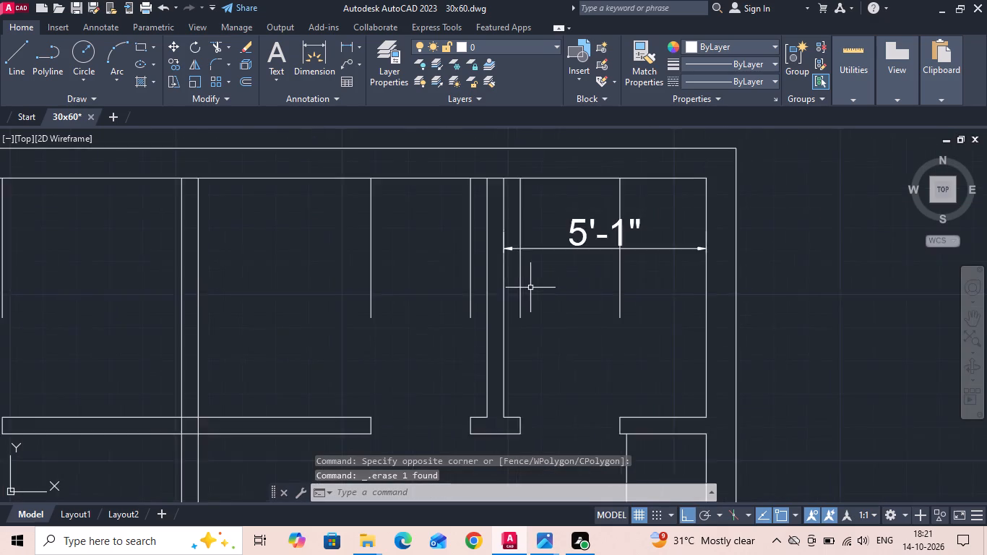
pyautogui.scroll(1, 530, 288)
pyautogui.moveTo(525, 288); pyautogui.dragTo(510, 313)
pyautogui.click(507, 321)
pyautogui.press('Delete')
pyautogui.moveTo(449, 342); pyautogui.dragTo(421, 332)
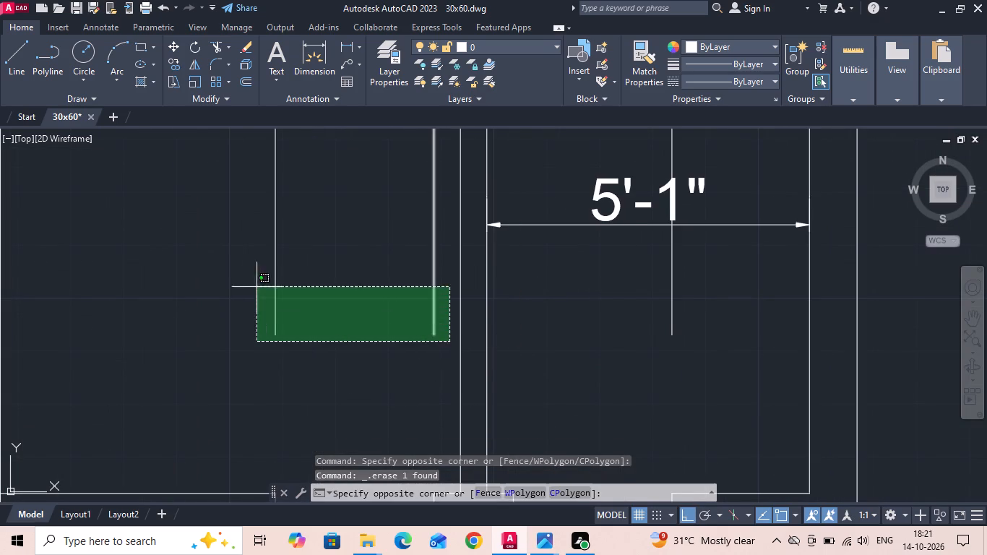
pyautogui.click(233, 277)
pyautogui.press('Delete')
pyautogui.moveTo(683, 298); pyautogui.dragTo(671, 337)
pyautogui.click(671, 337)
pyautogui.scroll(-2, 660, 348)
pyautogui.press('Delete')
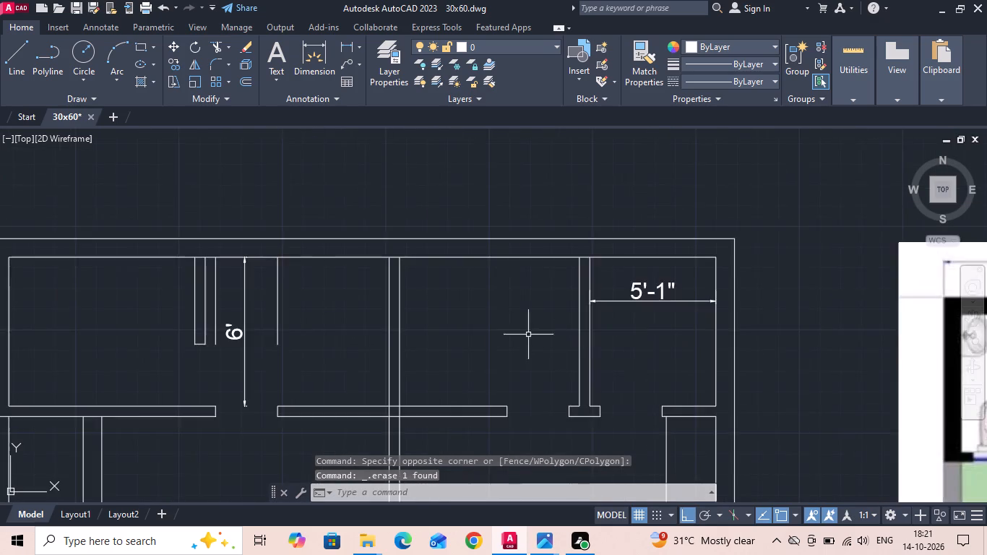
pyautogui.scroll(-1, 502, 327)
pyautogui.moveTo(540, 346); pyautogui.dragTo(257, 298, button='middle')
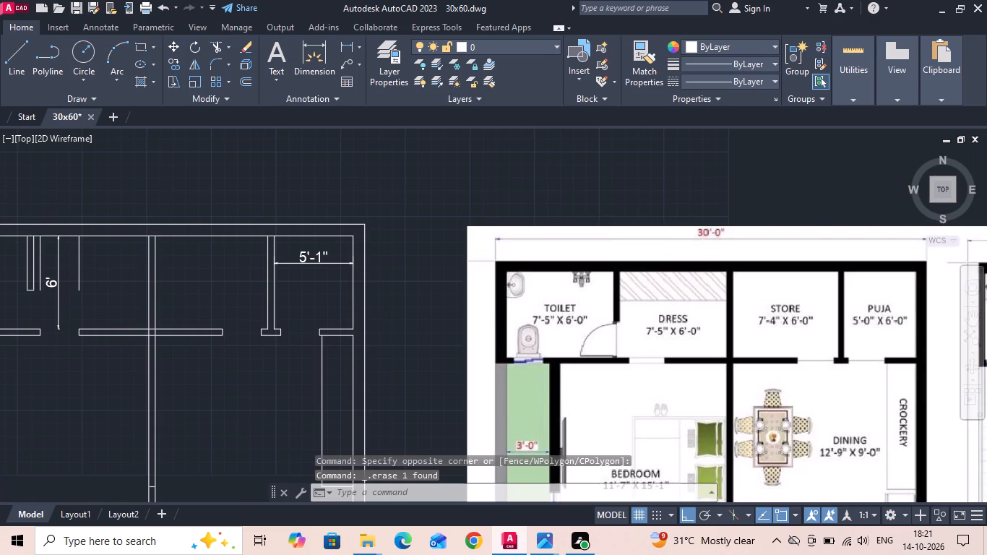
# Measure the store room's clear width between its side walls with a linear dimension, without placing it.
pyautogui.click(346, 51)
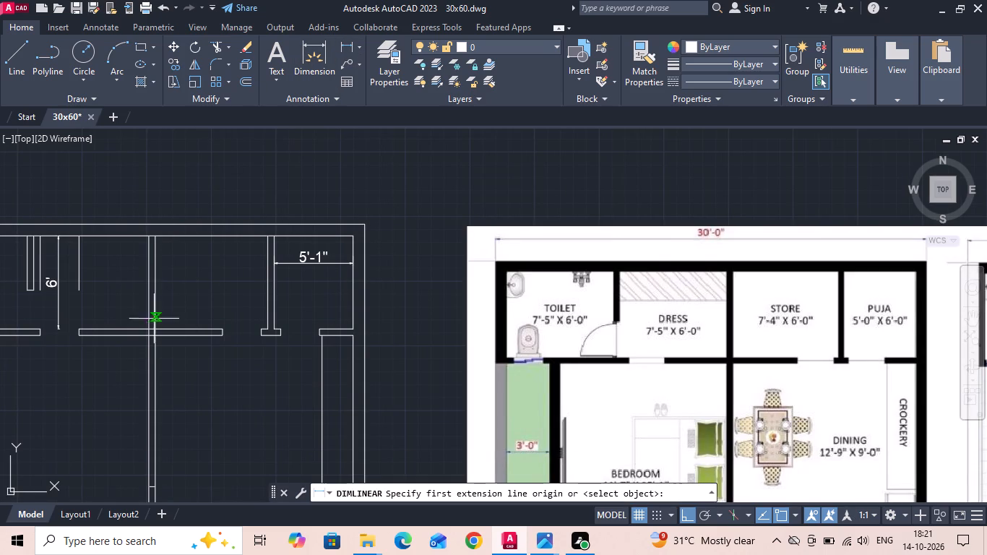
pyautogui.click(155, 298)
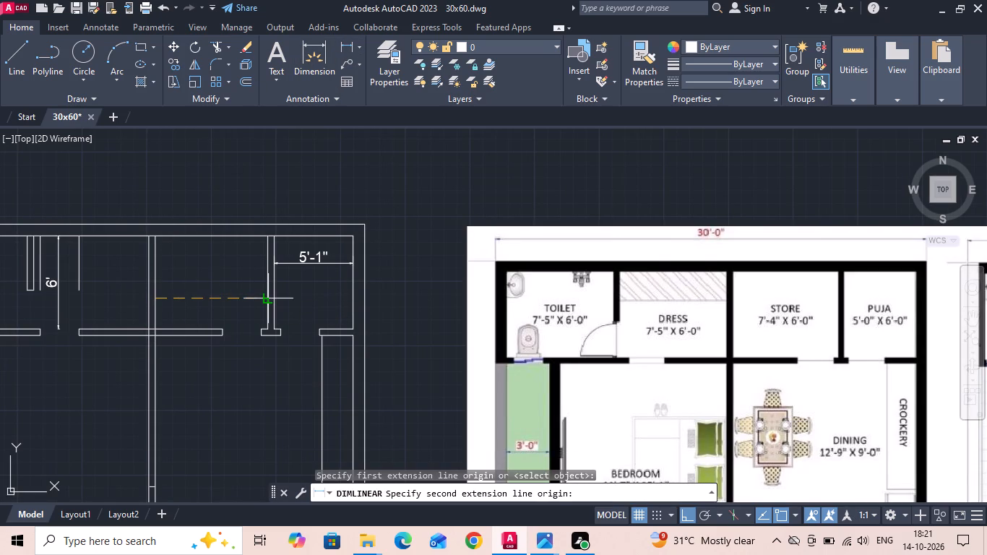
pyautogui.click(272, 298)
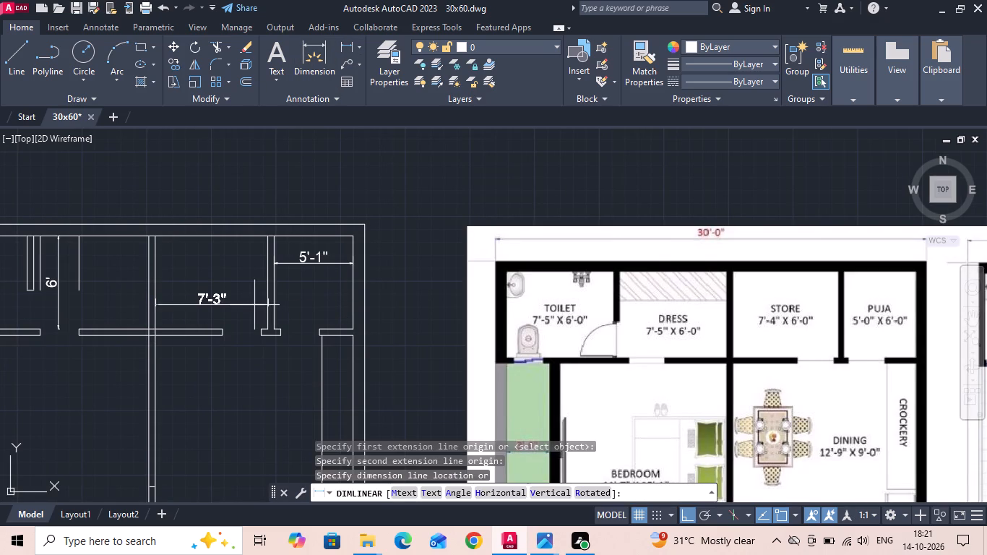
pyautogui.press('Escape')
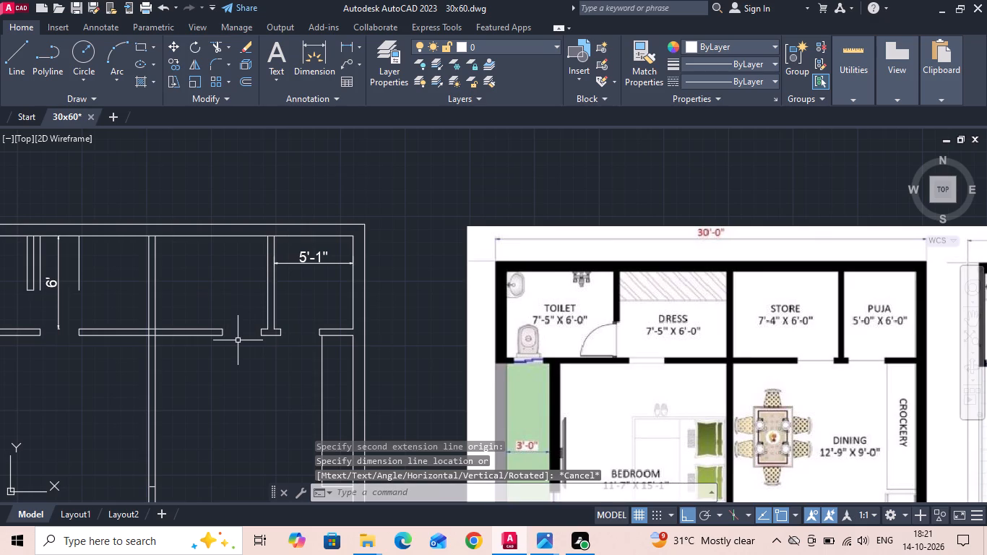
# Move the store-puja partition wall with its door stub, plus the outer jamb lines of both doorways, 1" toward the puja's outer wall.
pyautogui.scroll(2, 236, 341)
pyautogui.click(260, 358)
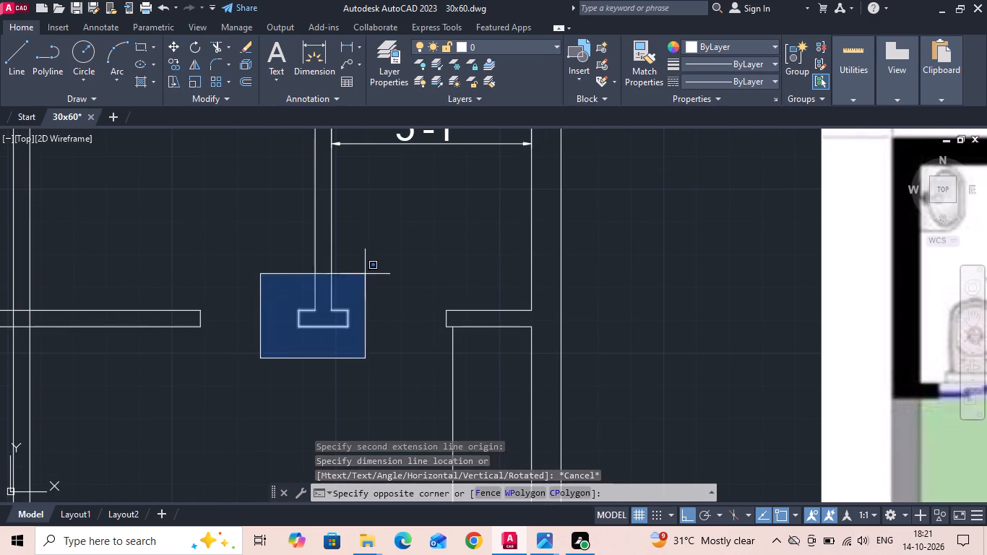
pyautogui.click(365, 274)
pyautogui.rightClick(365, 274)
pyautogui.press('Escape')
pyautogui.moveTo(354, 271); pyautogui.dragTo(321, 269)
pyautogui.click(270, 259)
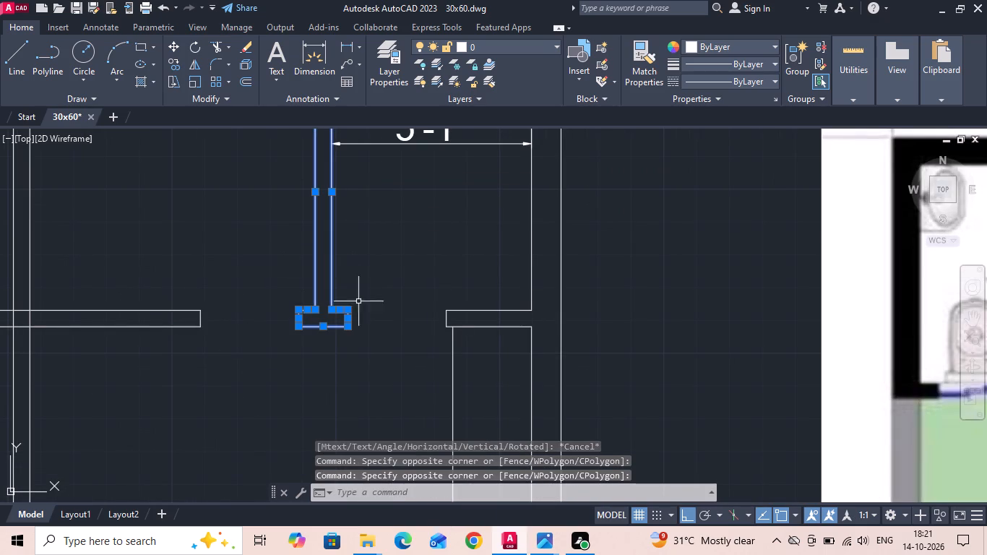
pyautogui.scroll(1, 454, 318)
pyautogui.moveTo(443, 319); pyautogui.dragTo(436, 318)
pyautogui.click(422, 312)
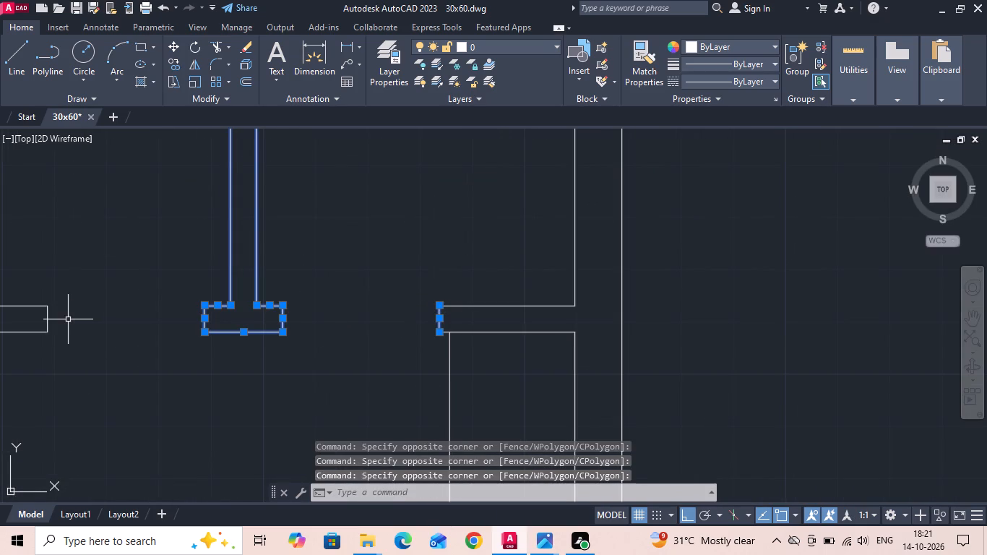
pyautogui.moveTo(68, 319); pyautogui.dragTo(58, 320)
pyautogui.click(28, 322)
pyautogui.rightClick(66, 280)
pyautogui.click(116, 287)
pyautogui.click(107, 266)
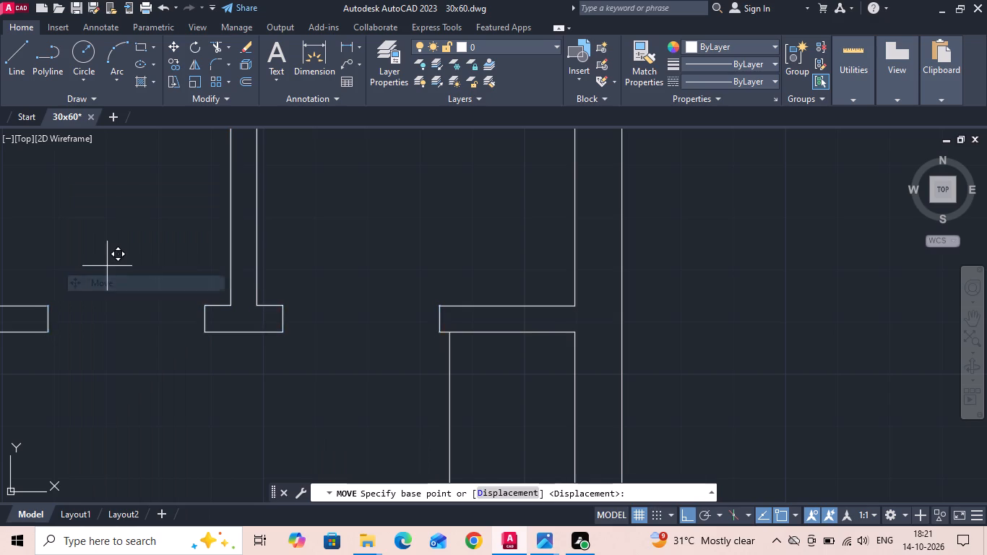
pyautogui.write('1')
pyautogui.press('space')
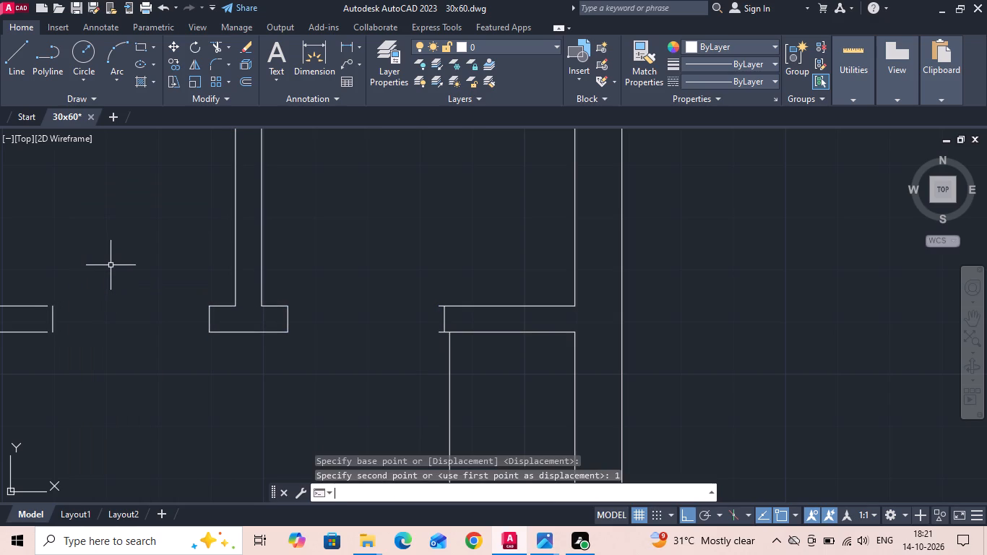
# Extend the two lines of the store's front wall to meet the shifted store door jamb.
pyautogui.press('e')
pyautogui.press('x')
pyautogui.press('space')
pyautogui.moveTo(34, 372); pyautogui.dragTo(27, 311)
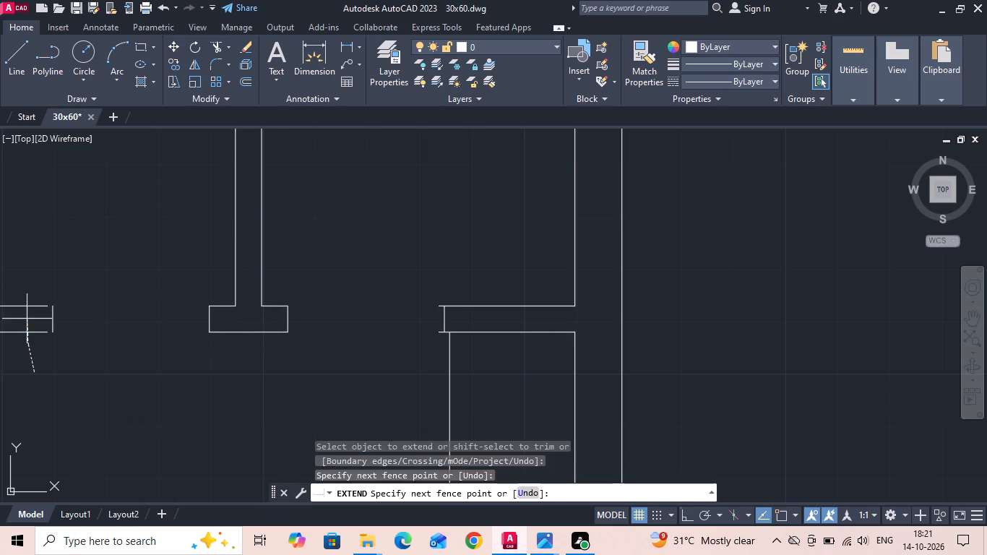
pyautogui.moveTo(27, 311); pyautogui.dragTo(32, 284)
pyautogui.press('Escape')
# Trim the two front-wall line ends that overhang the shifted puja door jamb near the crockery unit.
pyautogui.press('t')
pyautogui.press('r')
pyautogui.press('space')
pyautogui.press('space')
pyautogui.scroll(1, 438, 348)
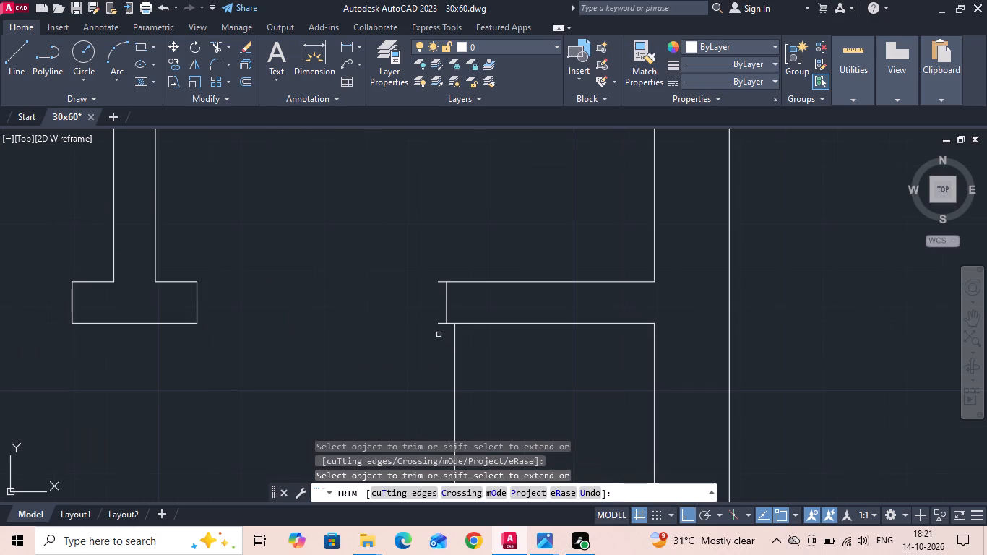
pyautogui.moveTo(445, 337); pyautogui.dragTo(444, 330)
pyautogui.click(426, 244)
pyautogui.press('Escape')
pyautogui.write('tr')
pyautogui.press('space')
pyautogui.click(439, 281)
pyautogui.press('Escape')
# Save the drawing.
pyautogui.hotkey('ctrl', 's')
pyautogui.hotkey('ctrl', 's')
pyautogui.hotkey('ctrl', 's')
pyautogui.hotkey('ctrl', 's')
pyautogui.hotkey('ctrl', 's')
pyautogui.hotkey('ctrl', 's')
pyautogui.hotkey('ctrl', 's')
pyautogui.hotkey('ctrl', 's')
pyautogui.hotkey('ctrl', 's')
pyautogui.hotkey('ctrl', 's')
pyautogui.hotkey('ctrl', 's')
pyautogui.hotkey('ctrl', 's')
pyautogui.hotkey('ctrl', 's')
pyautogui.hotkey('ctrl', 's')
pyautogui.hotkey('ctrl', 's')
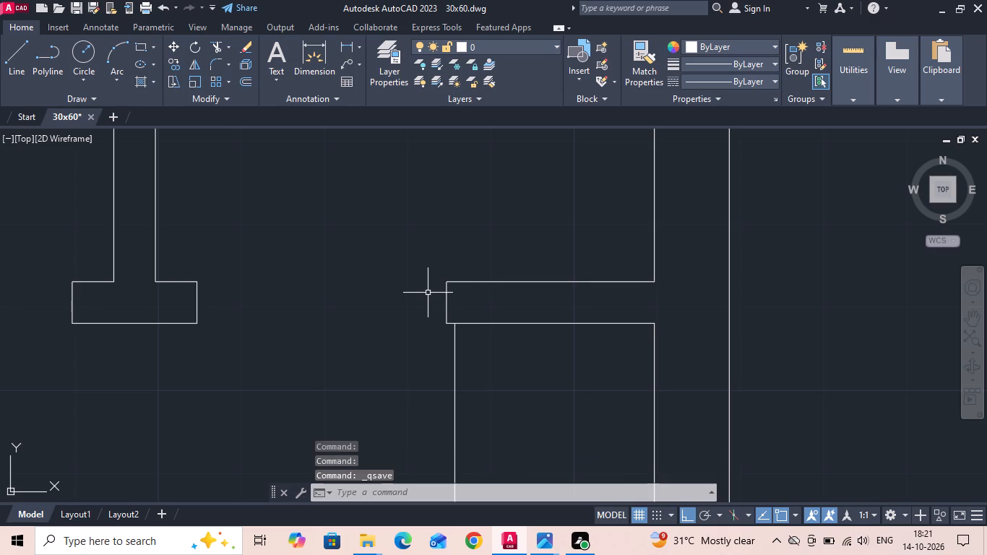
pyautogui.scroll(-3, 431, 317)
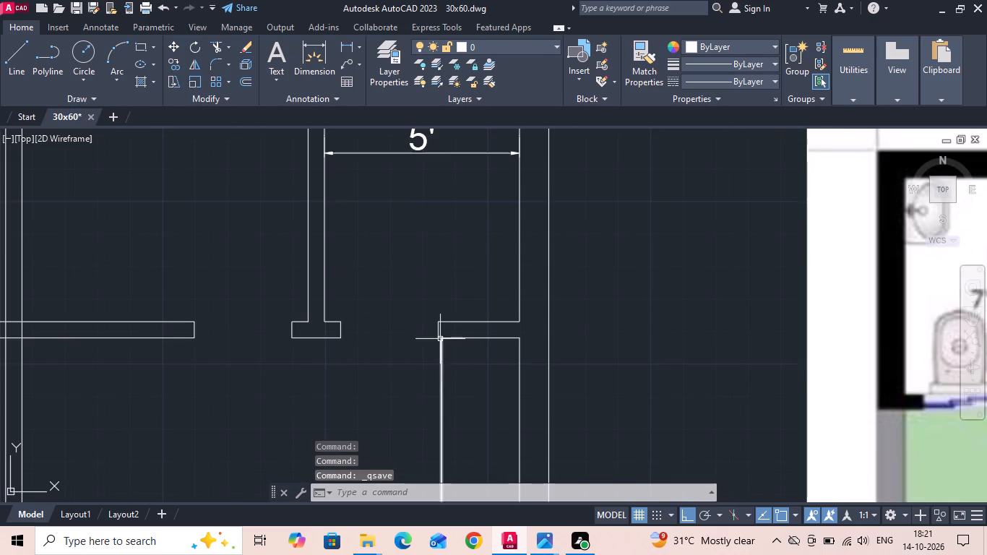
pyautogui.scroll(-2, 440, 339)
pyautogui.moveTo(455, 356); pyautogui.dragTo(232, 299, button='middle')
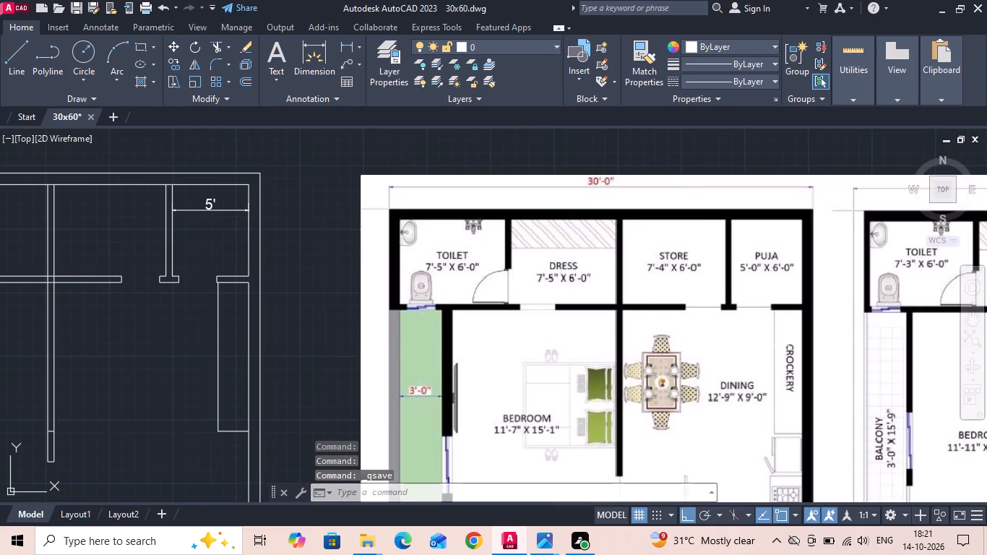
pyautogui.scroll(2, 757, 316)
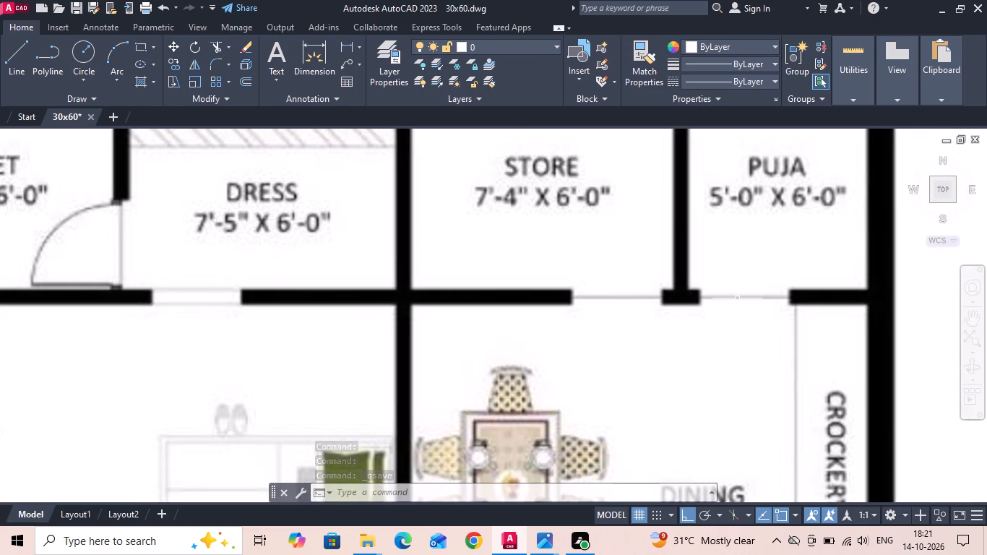
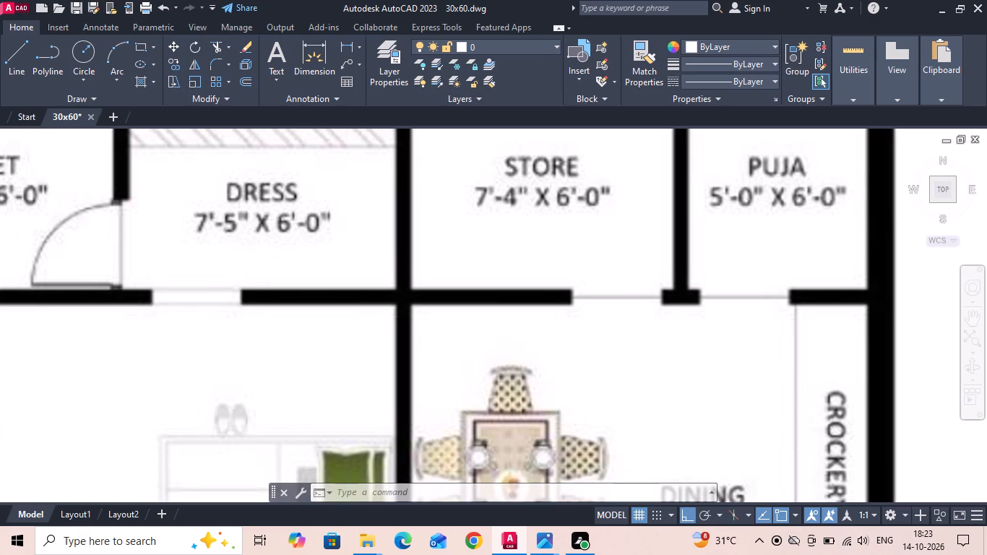
# Erase the leftover short line across the wall between the bedroom and the dining area.
pyautogui.scroll(-2, 553, 347)
pyautogui.scroll(-1, 480, 300)
pyautogui.moveTo(267, 301); pyautogui.dragTo(383, 275, button='middle')
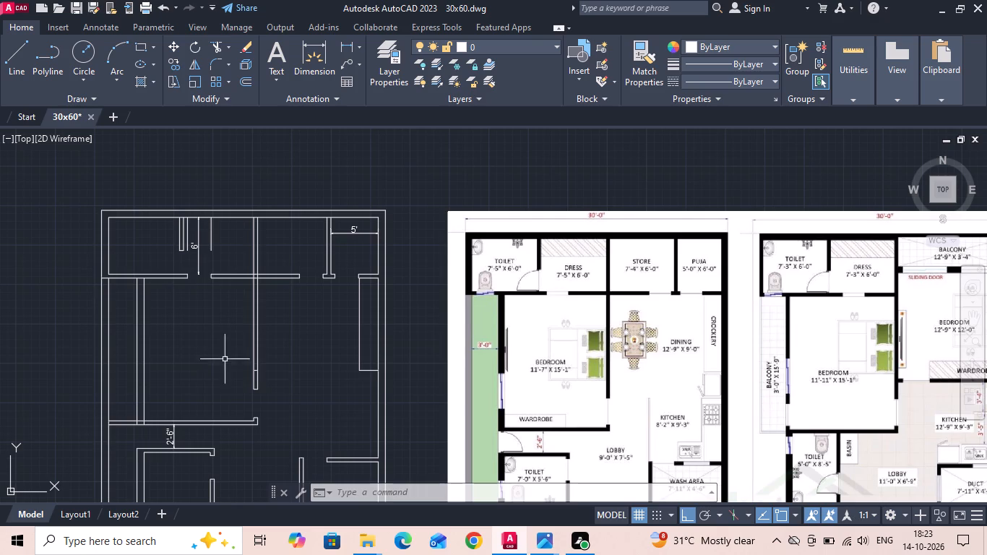
pyautogui.moveTo(225, 359); pyautogui.dragTo(243, 361)
pyautogui.click(297, 374)
pyautogui.press('Delete')
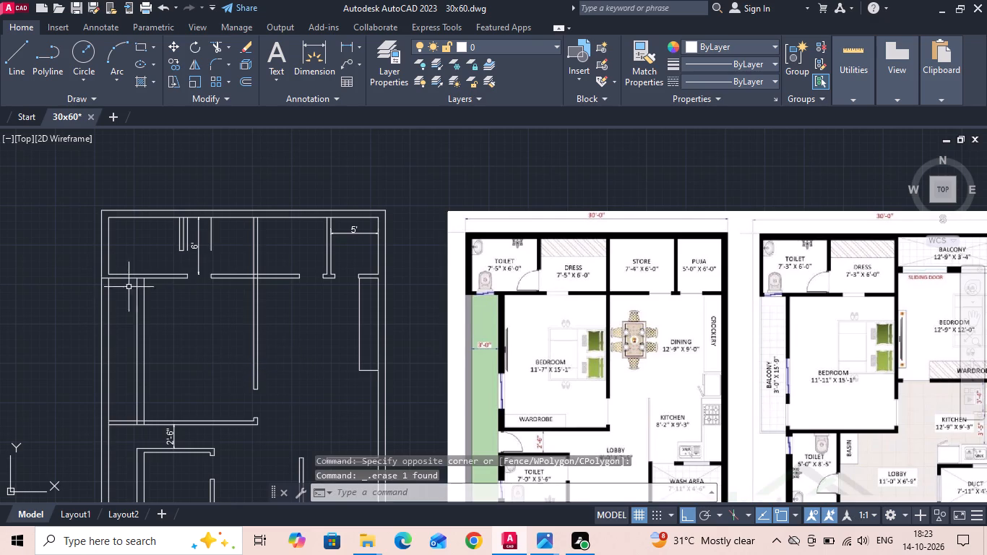
# Erase the two leftover vertical lines running down from the rear wall beside the toilet-dress partition and inside the dress room.
pyautogui.scroll(2, 138, 272)
pyautogui.click(253, 199)
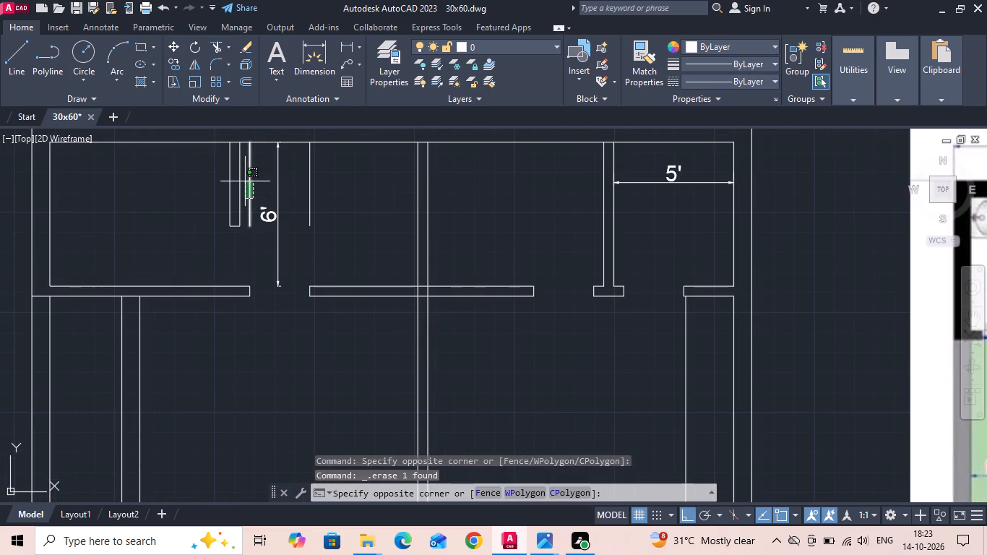
pyautogui.click(245, 181)
pyautogui.moveTo(335, 160); pyautogui.dragTo(313, 186)
pyautogui.click(294, 229)
pyautogui.press('Delete')
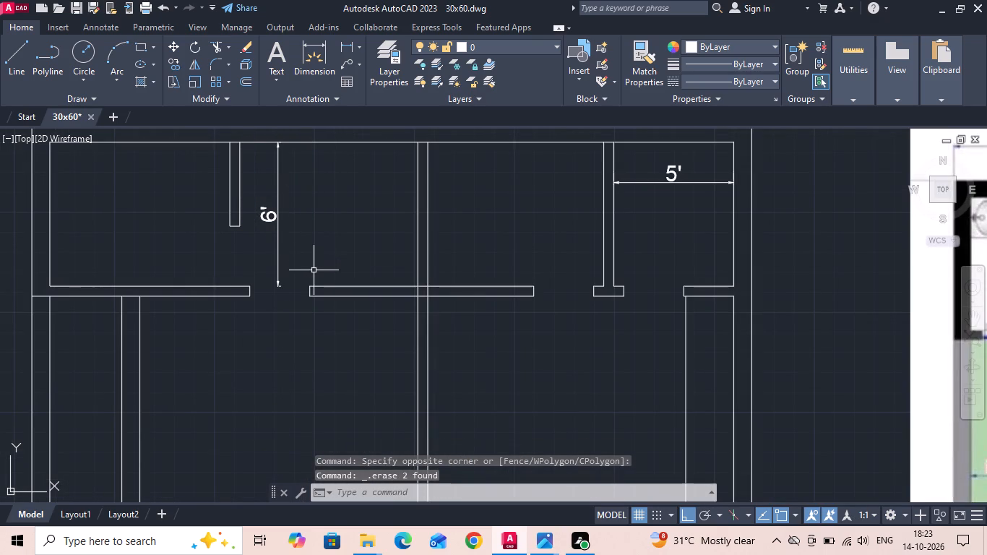
# Trim the rear wall's inner line where the toilet-dress and dress-store partitions meet it.
pyautogui.write('tr')
pyautogui.press('space')
pyautogui.moveTo(243, 213); pyautogui.dragTo(257, 277, button='middle')
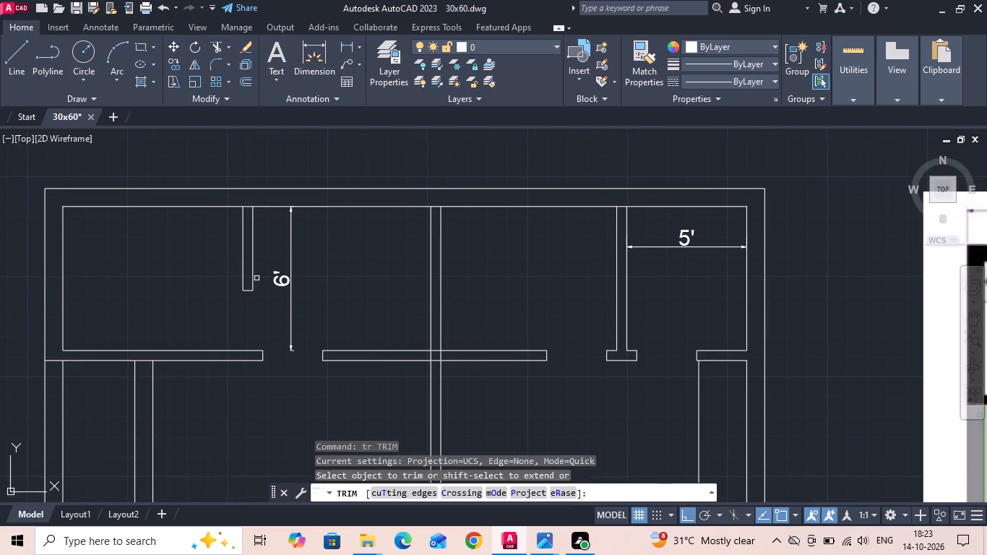
pyautogui.click(245, 208)
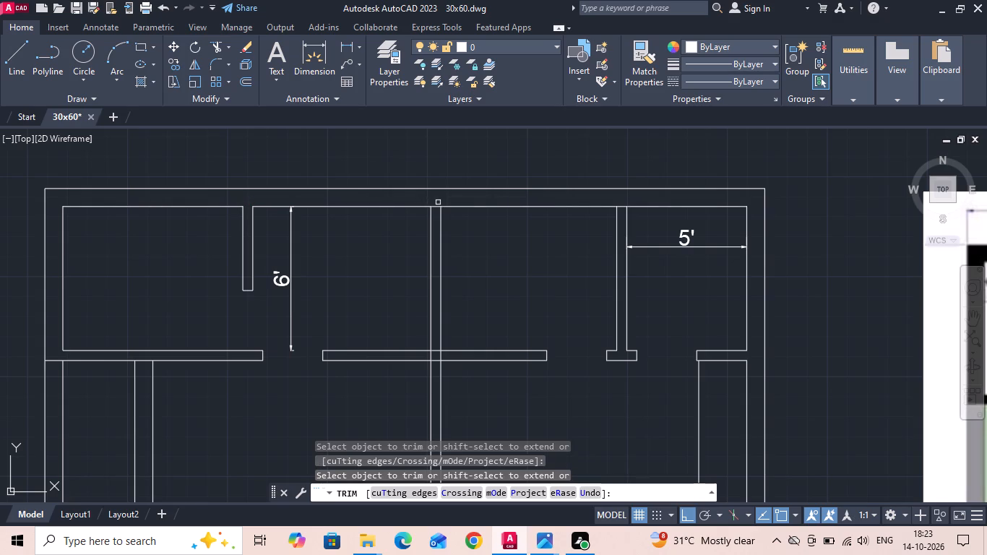
pyautogui.click(436, 205)
# Trim the crossing lines inside the junction of the dress-store partition and the front wall of those rooms.
pyautogui.moveTo(446, 377); pyautogui.dragTo(441, 349, button='middle')
pyautogui.scroll(2, 441, 350)
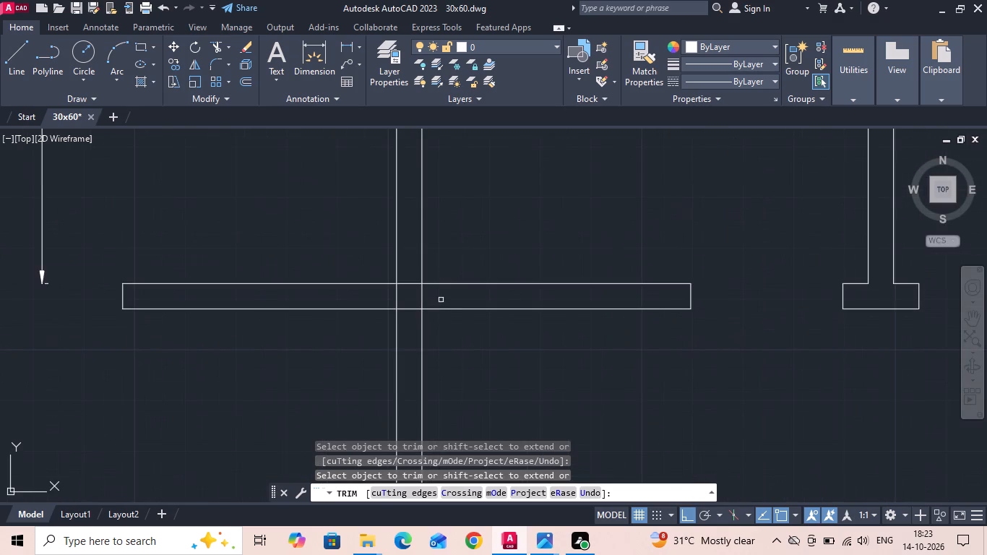
pyautogui.moveTo(441, 299); pyautogui.dragTo(408, 298)
pyautogui.click(371, 292)
pyautogui.moveTo(406, 273); pyautogui.dragTo(402, 330)
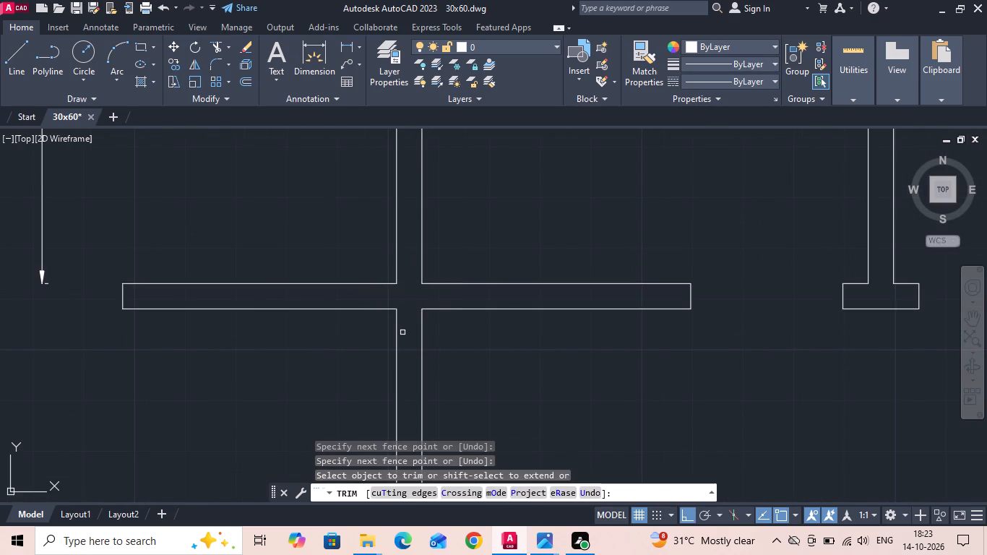
pyautogui.press('Escape')
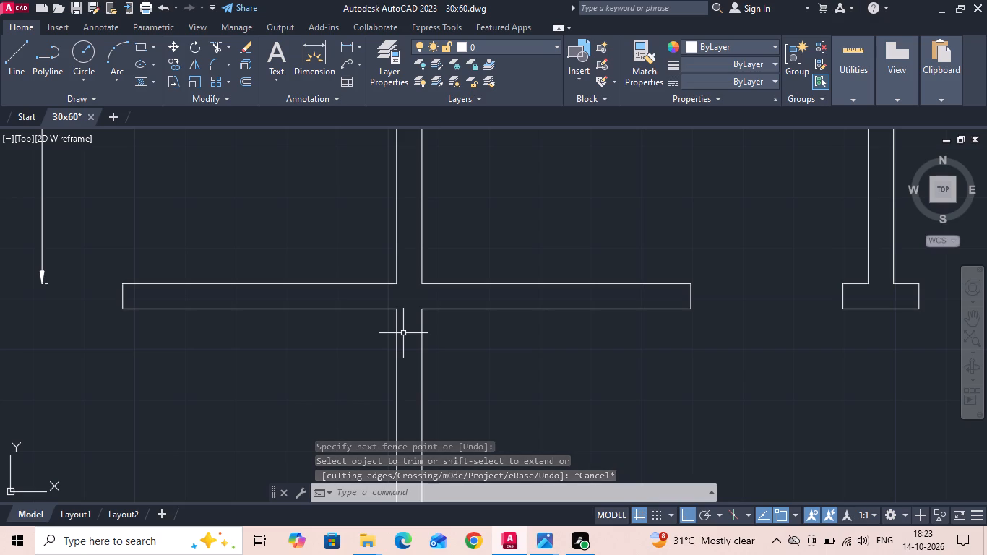
# Trim the bedroom's wardrobe-side wall lines out of the side strip and clean up their corner with the bedroom's outer side wall.
pyautogui.scroll(-2, 366, 304)
pyautogui.scroll(-2, 439, 229)
pyautogui.moveTo(445, 313); pyautogui.dragTo(441, 306, button='middle')
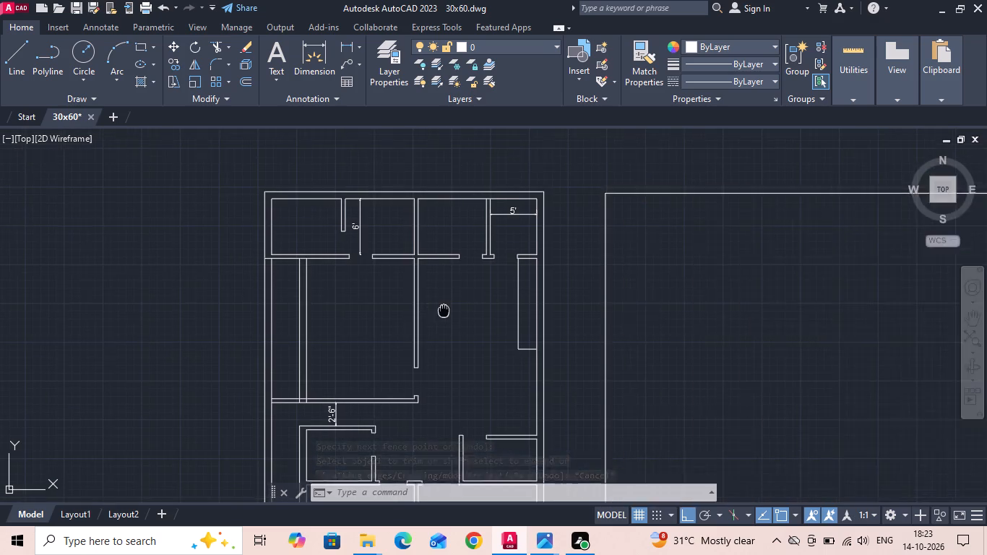
pyautogui.moveTo(441, 306); pyautogui.dragTo(434, 283, button='middle')
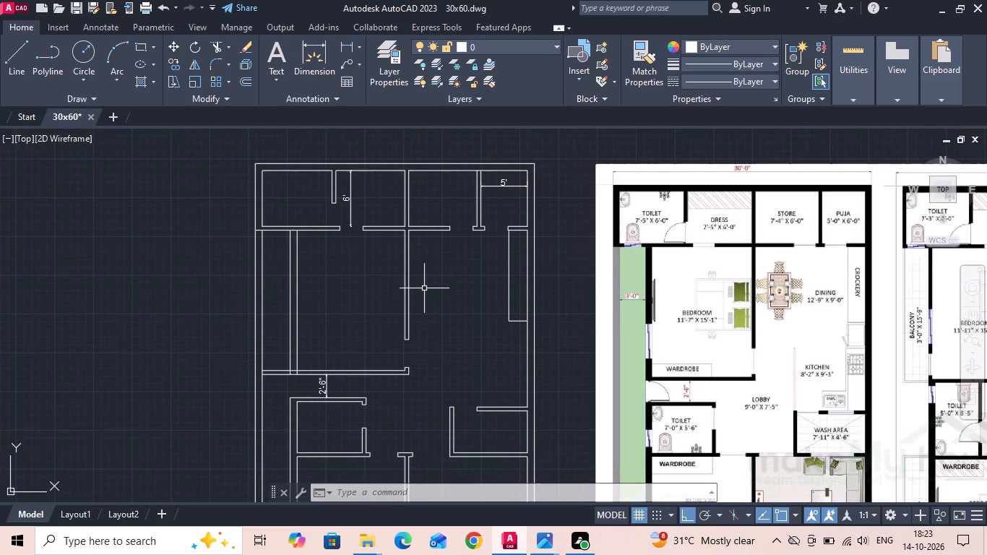
pyautogui.moveTo(426, 306); pyautogui.dragTo(376, 257, button='middle')
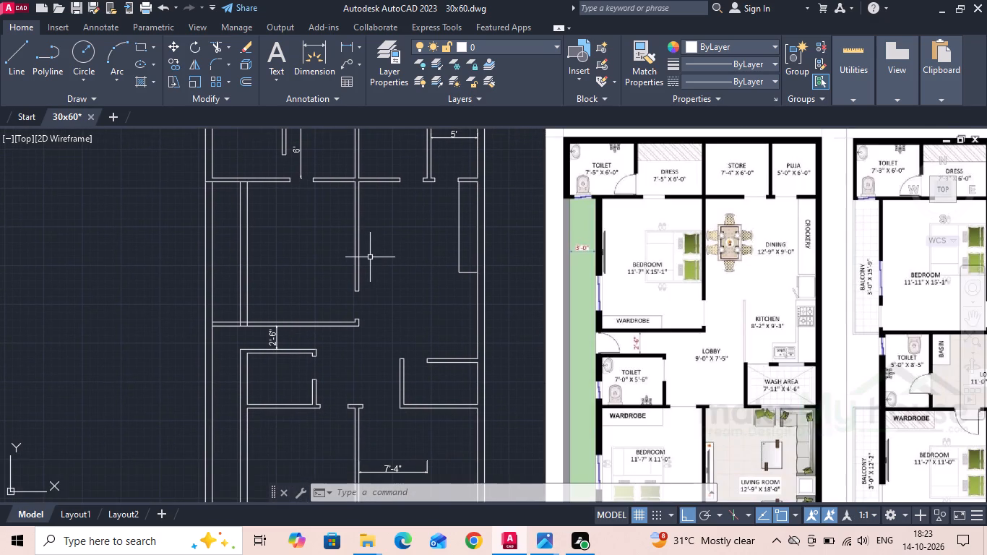
pyautogui.scroll(1, 200, 324)
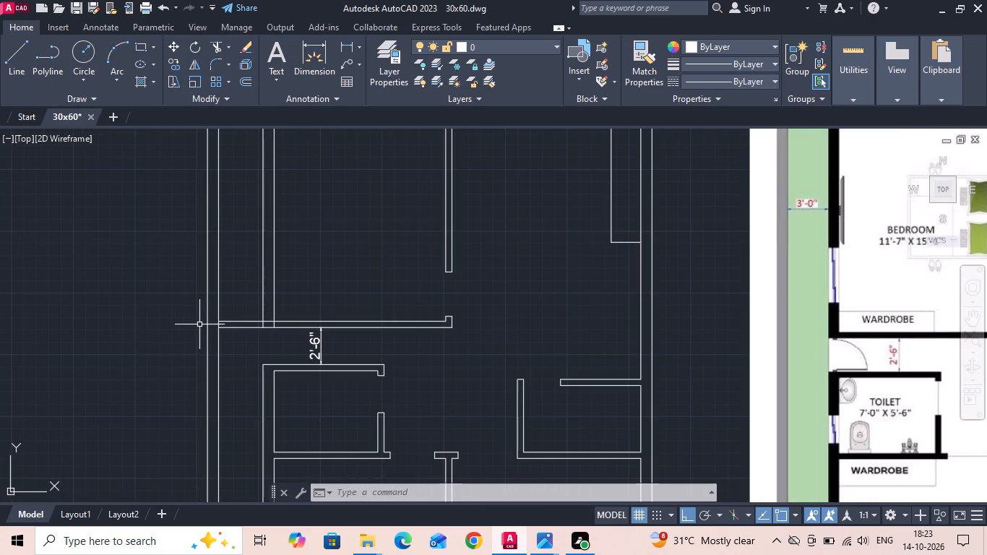
pyautogui.press('t')
pyautogui.press('r')
pyautogui.press('space')
pyautogui.moveTo(244, 302); pyautogui.dragTo(247, 356)
pyautogui.scroll(3, 265, 332)
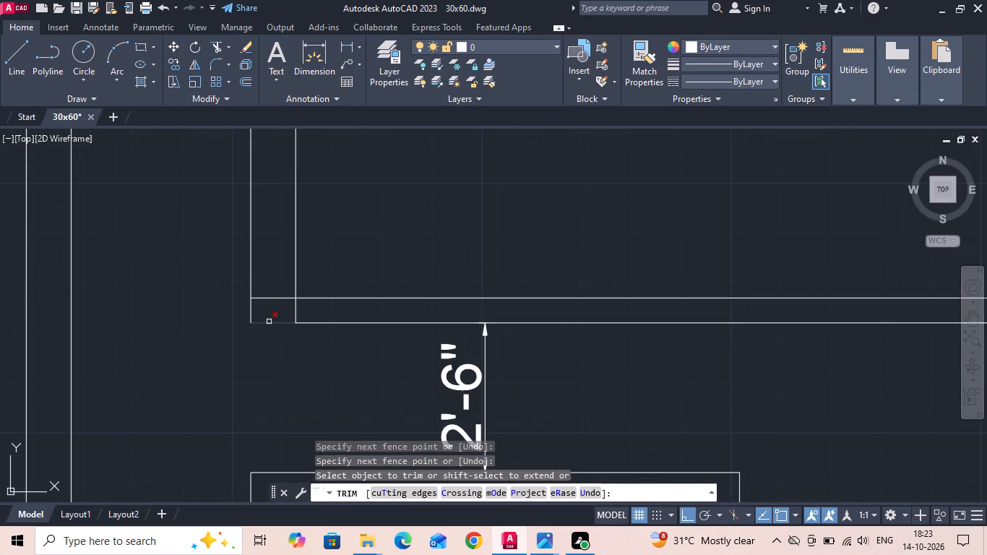
pyautogui.click(271, 305)
pyautogui.moveTo(270, 270); pyautogui.dragTo(272, 277)
pyautogui.moveTo(288, 312); pyautogui.dragTo(301, 312)
pyautogui.click(308, 313)
pyautogui.press('Escape')
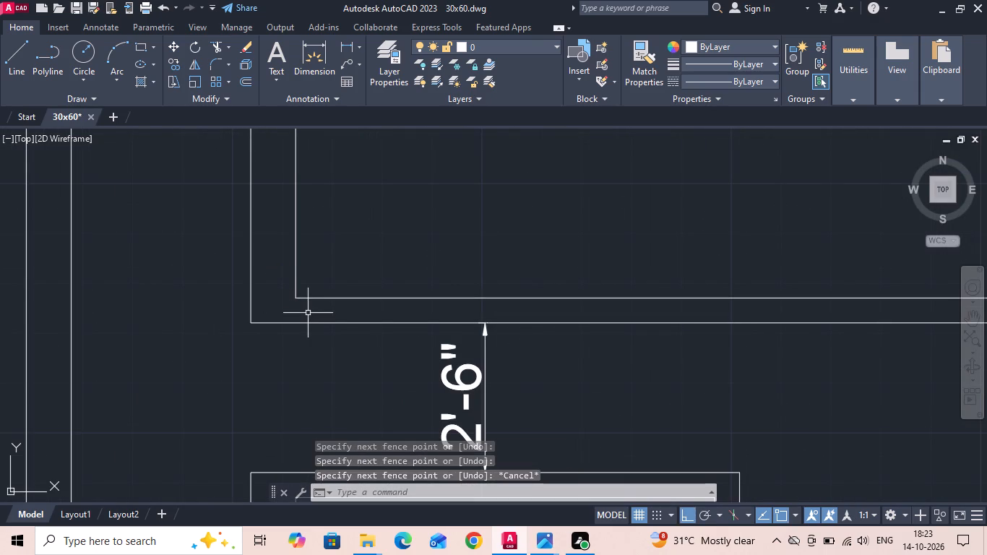
# Save the drawing.
pyautogui.hotkey('ctrl', 's')
pyautogui.hotkey('ctrl', 's')
# Erase the 7'-4" dimension in the living room.
pyautogui.scroll(-4, 289, 304)
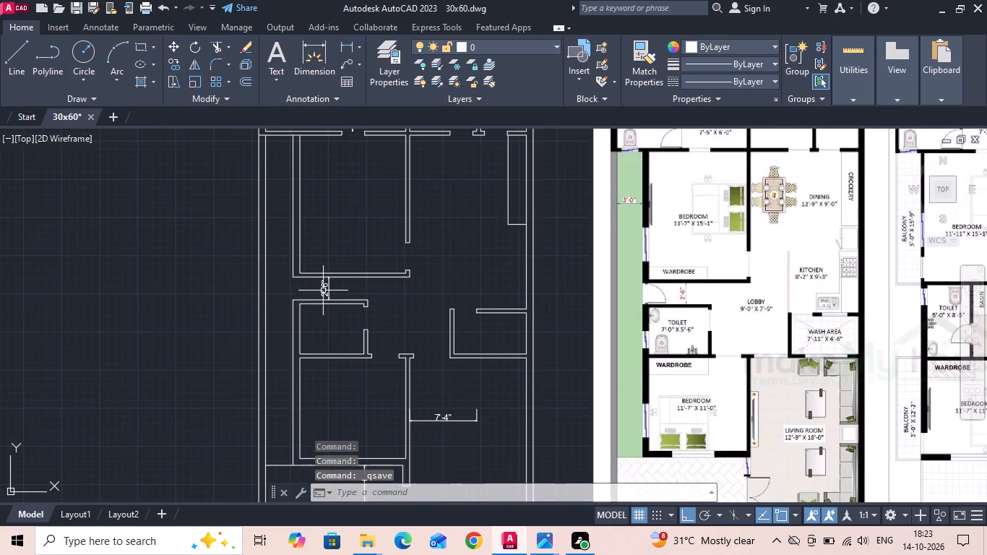
pyautogui.moveTo(327, 306); pyautogui.dragTo(313, 262, button='middle')
pyautogui.click(409, 374)
pyautogui.click(408, 375)
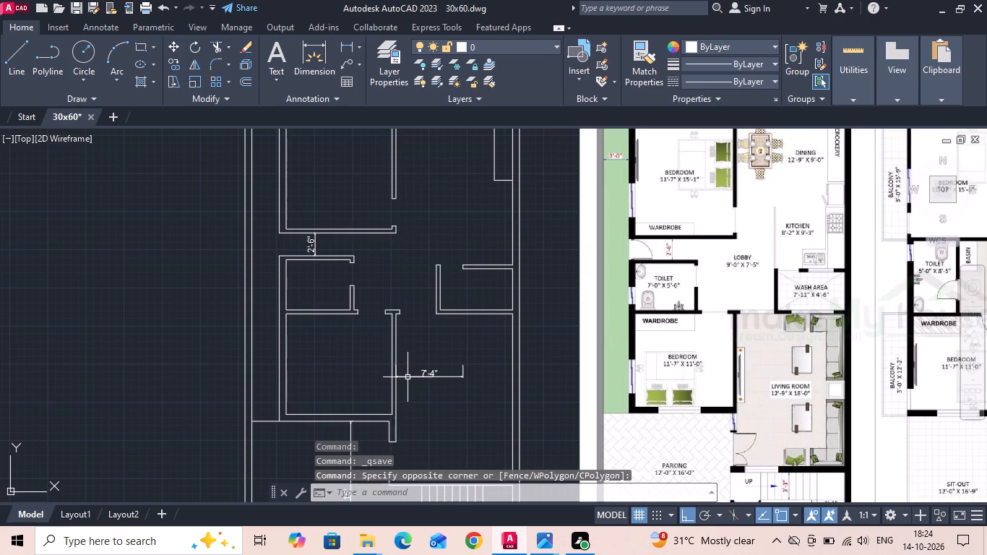
pyautogui.click(408, 377)
pyautogui.press('Delete')
# Measure the front bedroom's parking-side wall from its outer corner to the living room wall with a trial linear dimension.
pyautogui.moveTo(332, 317); pyautogui.dragTo(306, 275, button='middle')
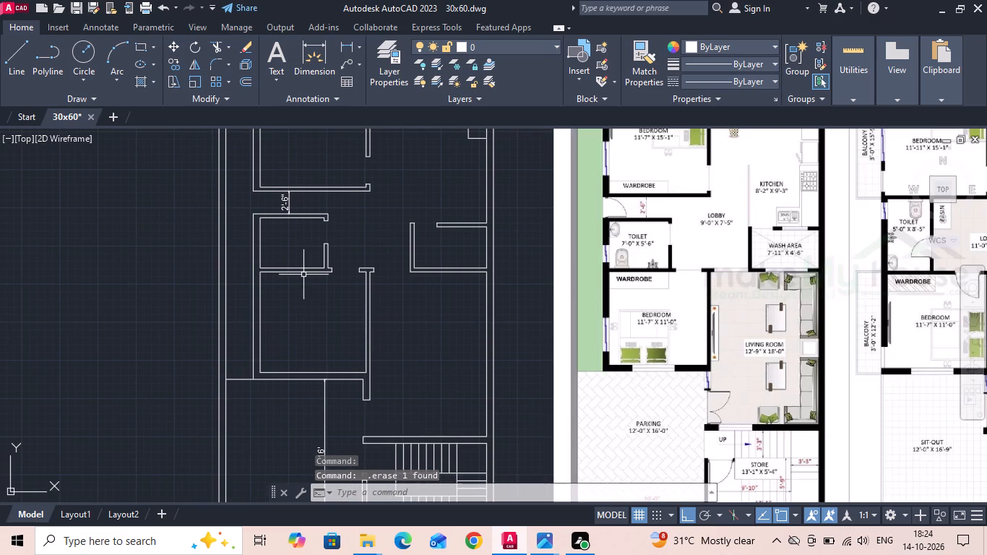
pyautogui.moveTo(277, 358); pyautogui.dragTo(273, 309, button='middle')
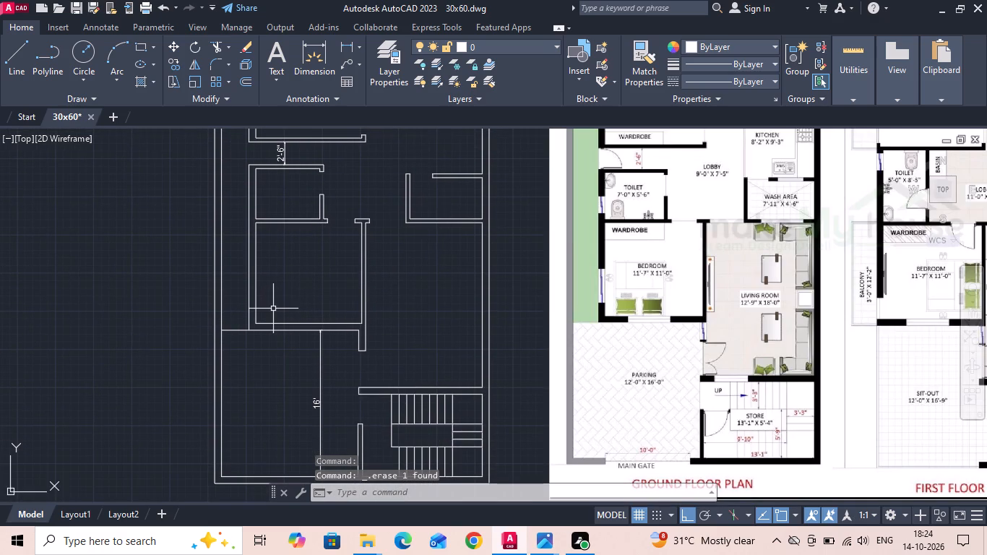
pyautogui.press('Escape')
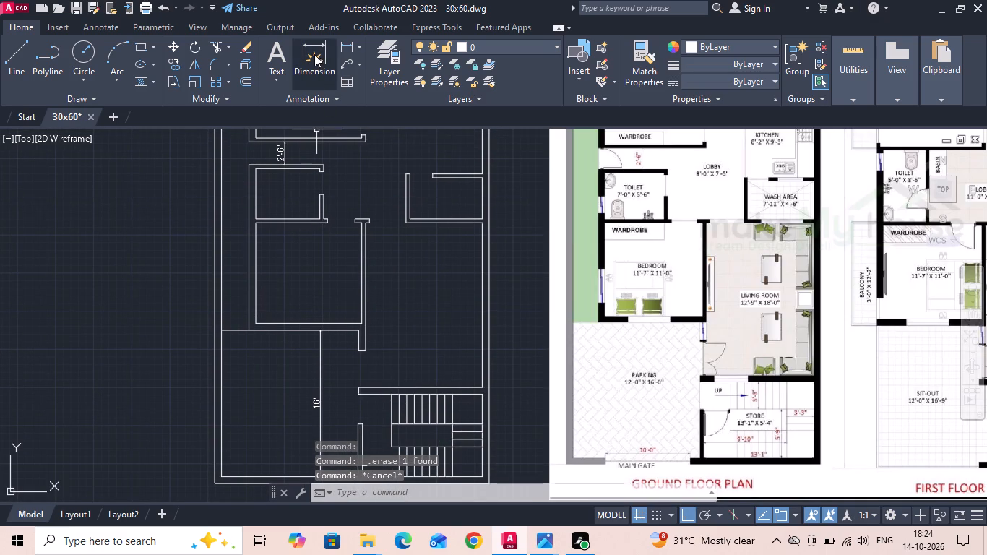
pyautogui.click(345, 42)
pyautogui.scroll(1, 289, 275)
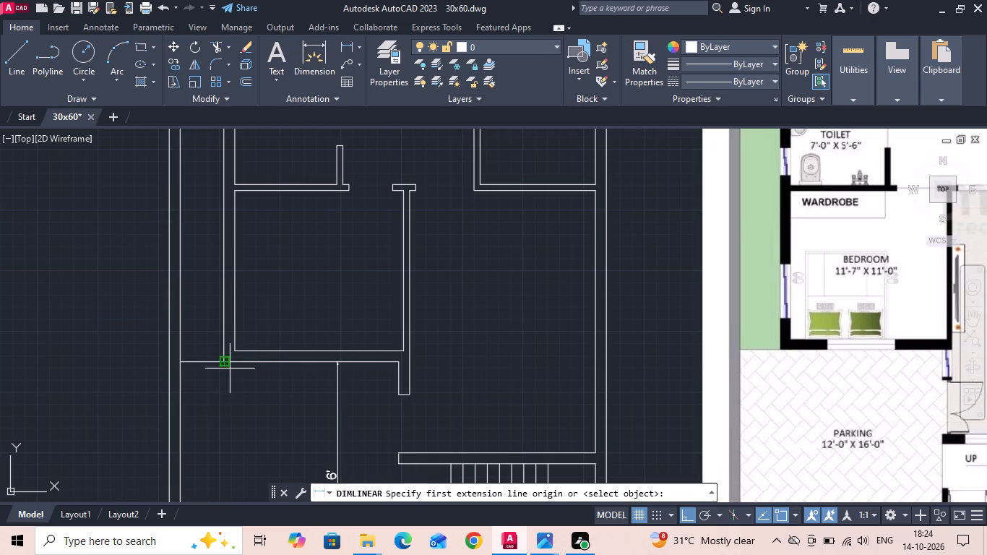
pyautogui.moveTo(225, 365); pyautogui.dragTo(234, 370)
pyautogui.click(397, 365)
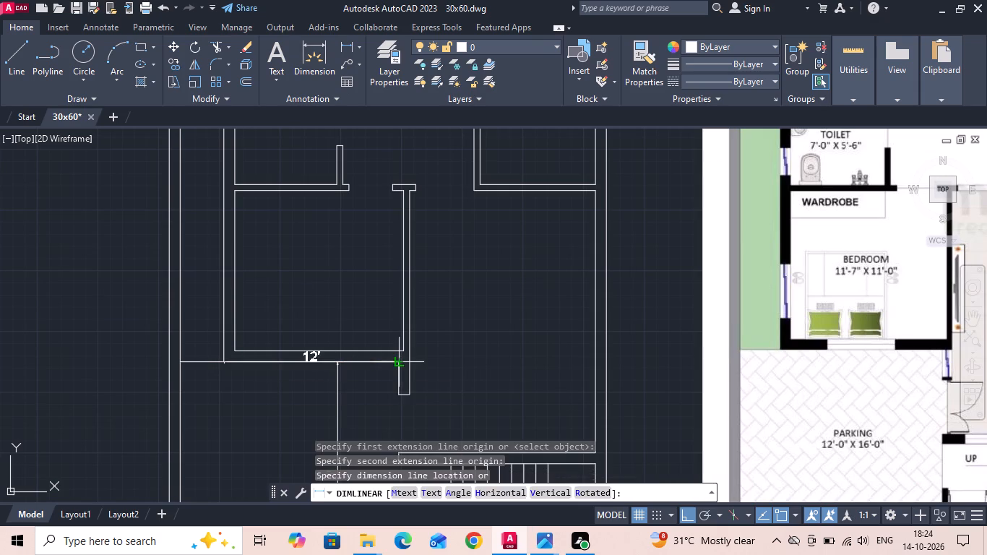
pyautogui.press('Escape')
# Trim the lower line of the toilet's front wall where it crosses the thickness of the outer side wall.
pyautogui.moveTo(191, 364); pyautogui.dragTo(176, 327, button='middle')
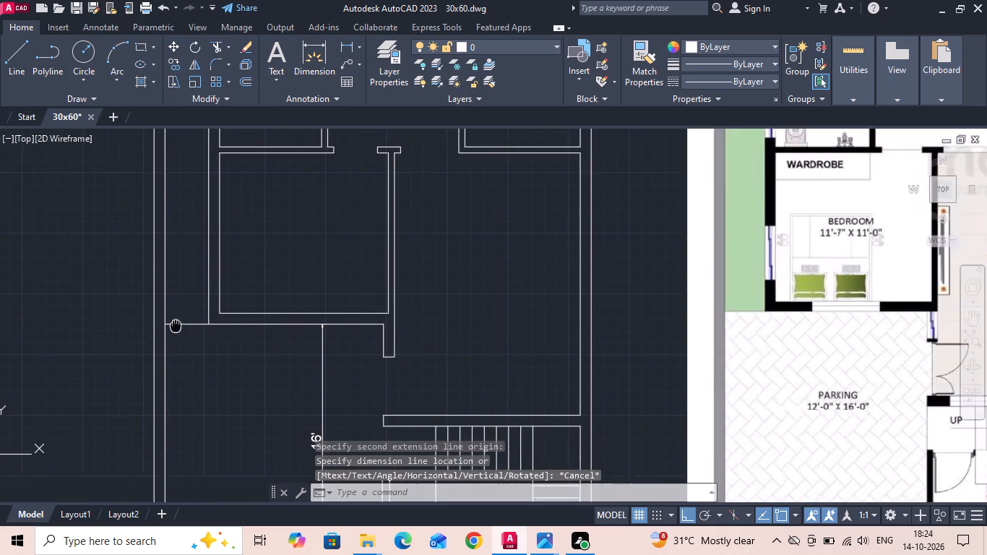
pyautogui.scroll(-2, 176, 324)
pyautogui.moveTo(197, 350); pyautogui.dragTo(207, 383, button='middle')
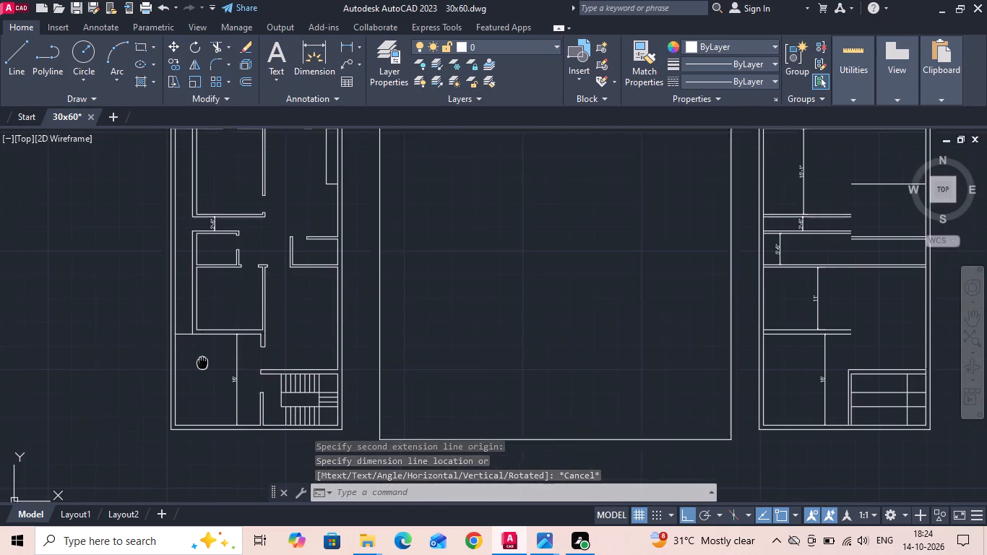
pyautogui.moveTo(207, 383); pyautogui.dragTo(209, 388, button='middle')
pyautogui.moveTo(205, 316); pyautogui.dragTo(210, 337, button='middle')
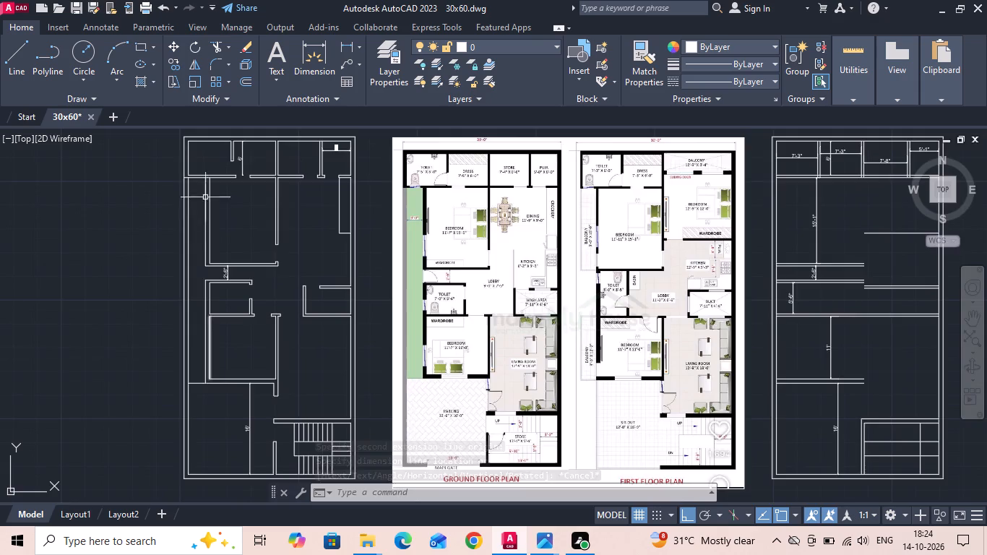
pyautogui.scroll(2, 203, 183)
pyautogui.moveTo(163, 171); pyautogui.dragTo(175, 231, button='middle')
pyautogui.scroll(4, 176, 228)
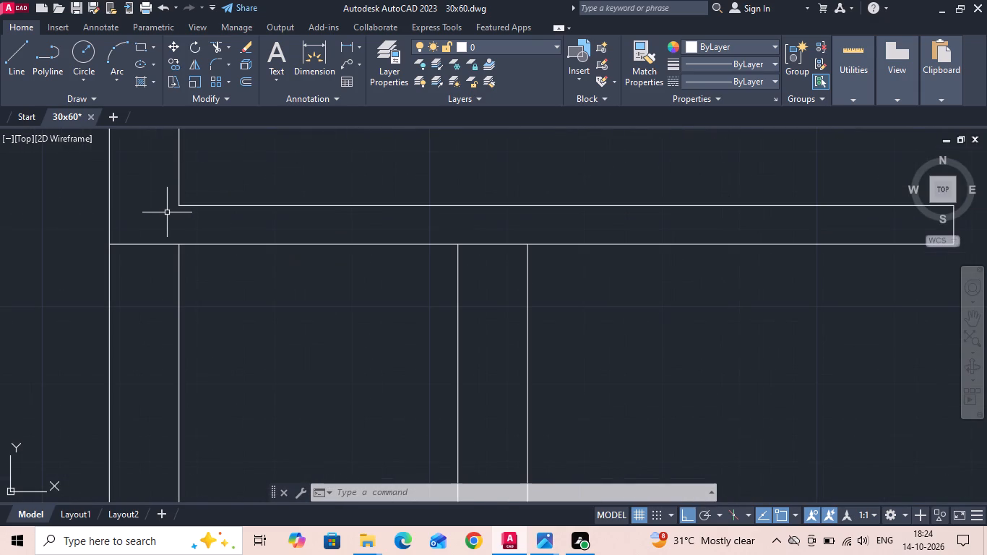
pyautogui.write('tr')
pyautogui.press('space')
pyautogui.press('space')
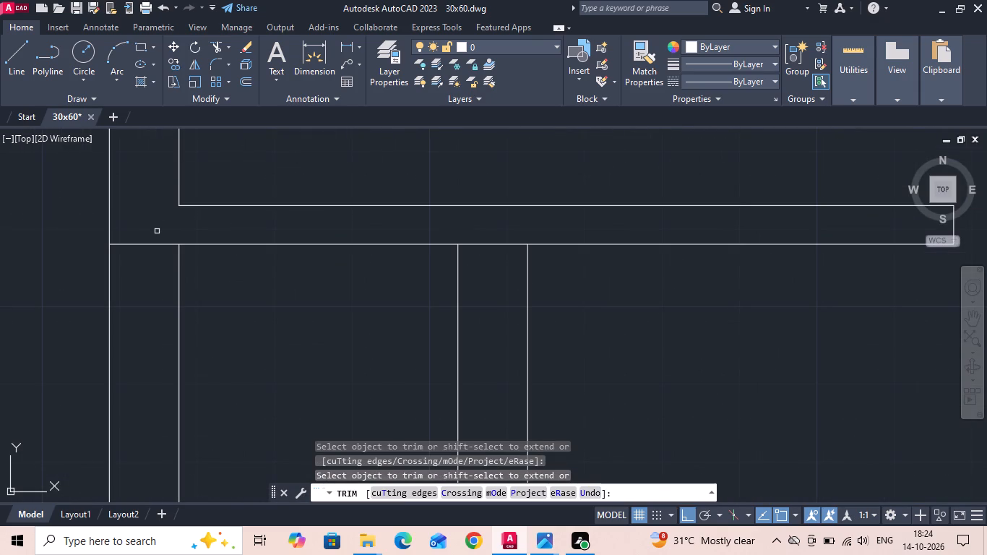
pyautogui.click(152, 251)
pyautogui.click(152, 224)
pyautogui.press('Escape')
# Trim the toilet's front wall line between the two lines of the bedroom's side wall to open their junction.
pyautogui.press('t')
pyautogui.press('r')
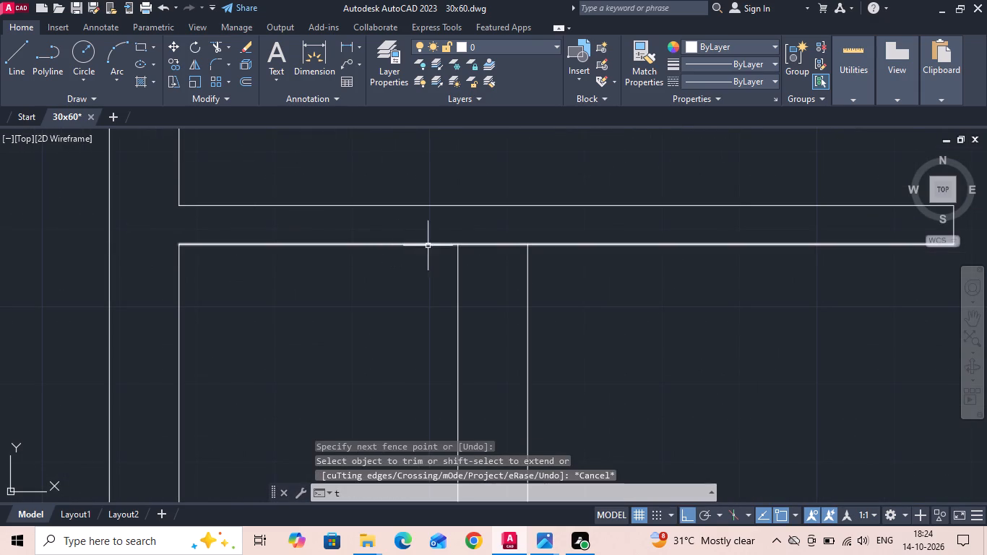
pyautogui.press('space')
pyautogui.click(476, 240)
pyautogui.click(478, 263)
pyautogui.scroll(-4, 301, 333)
pyautogui.moveTo(296, 368); pyautogui.dragTo(259, 319, button='middle')
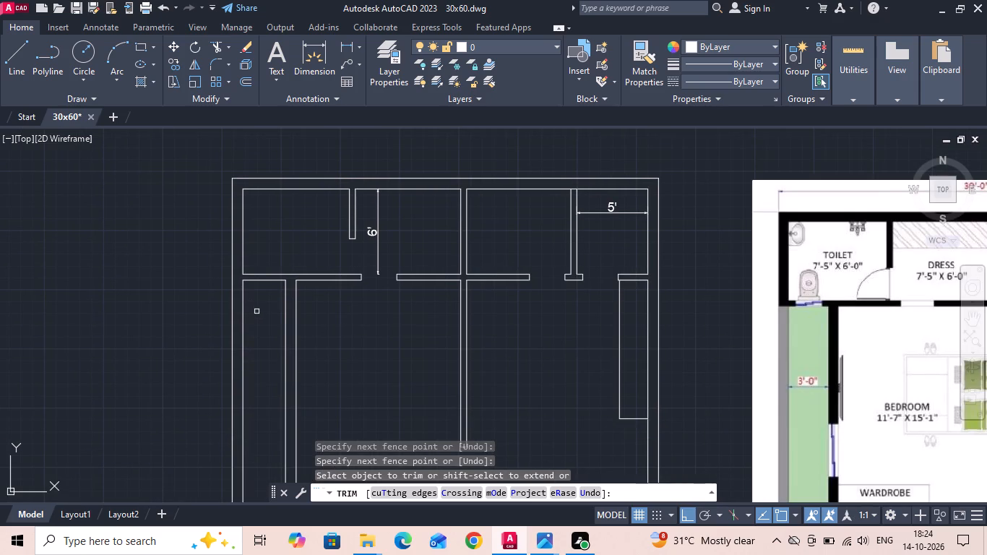
pyautogui.press('Escape')
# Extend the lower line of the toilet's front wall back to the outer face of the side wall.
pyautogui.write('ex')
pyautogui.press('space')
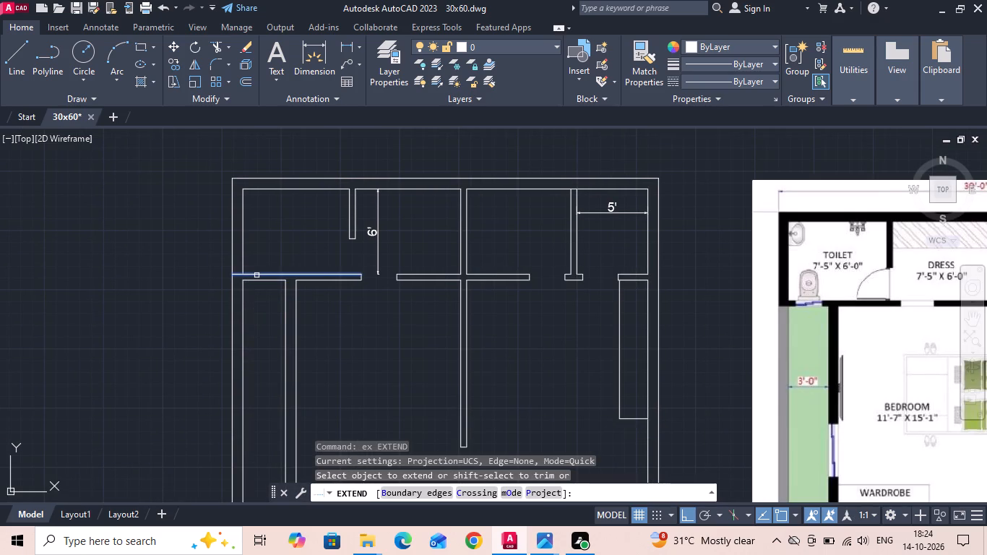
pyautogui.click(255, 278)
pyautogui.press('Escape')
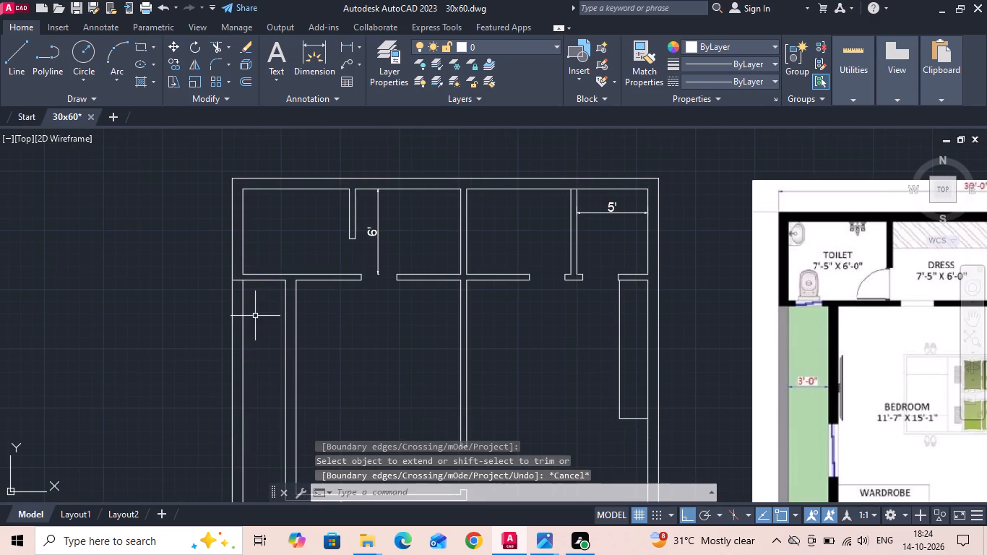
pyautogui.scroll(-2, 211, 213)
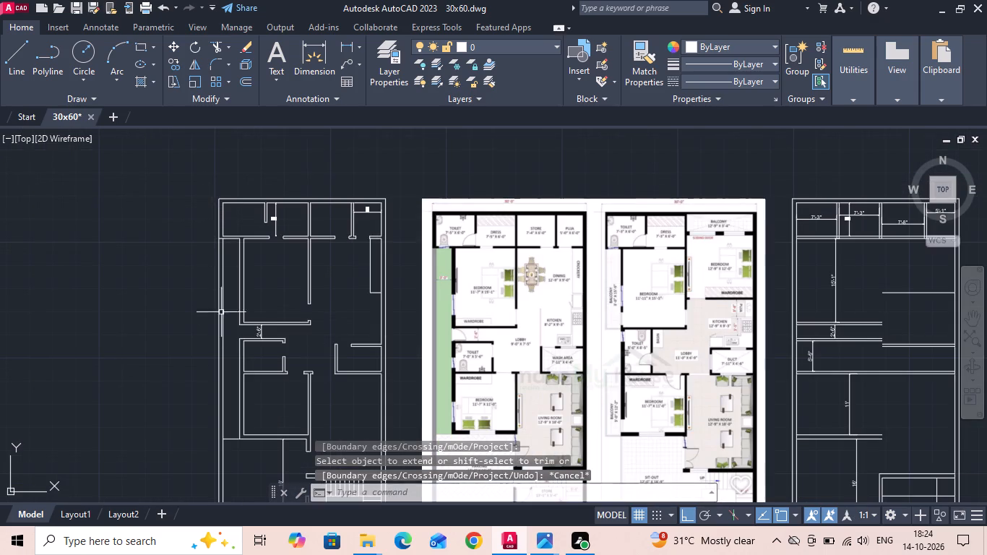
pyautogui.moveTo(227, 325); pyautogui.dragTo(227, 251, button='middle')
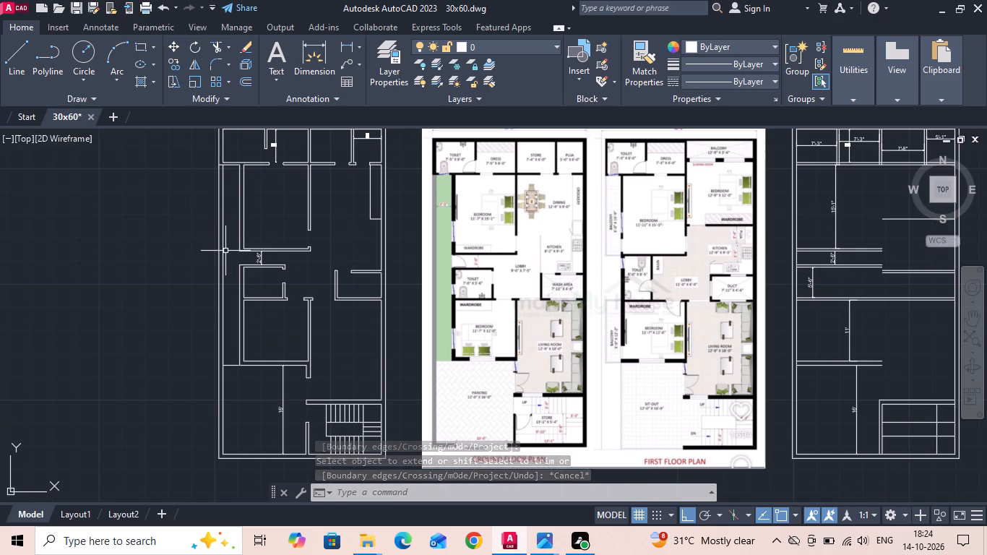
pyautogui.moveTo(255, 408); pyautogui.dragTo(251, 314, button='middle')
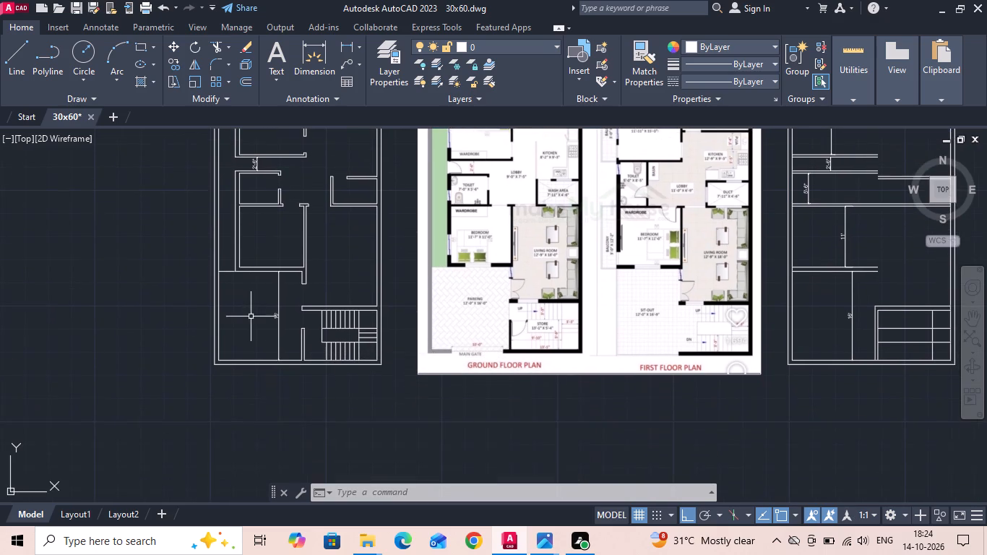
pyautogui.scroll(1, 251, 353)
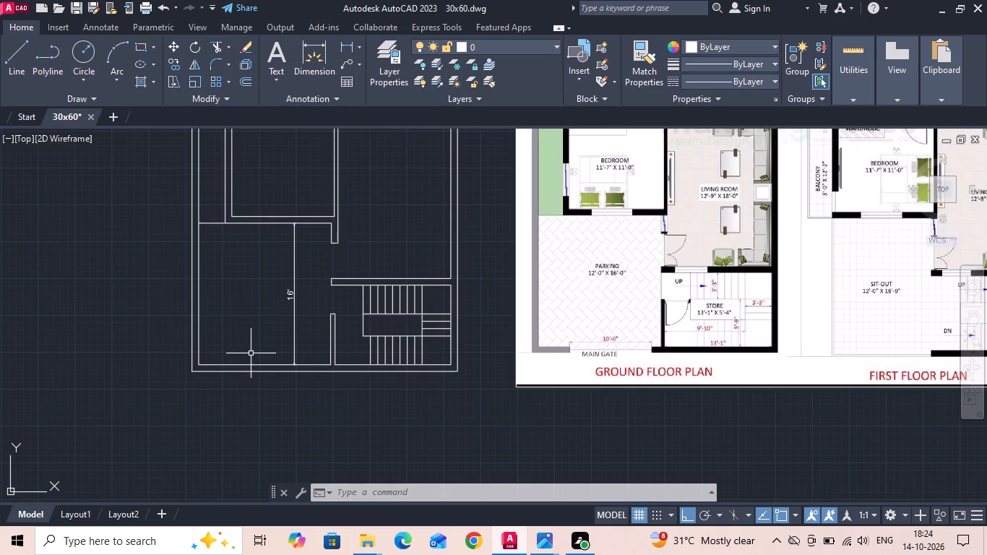
# Measure the short front wall piece between the main gate and the store wall on the reference ground floor plan with a trial linear dimension.
pyautogui.click(345, 45)
pyautogui.click(562, 211)
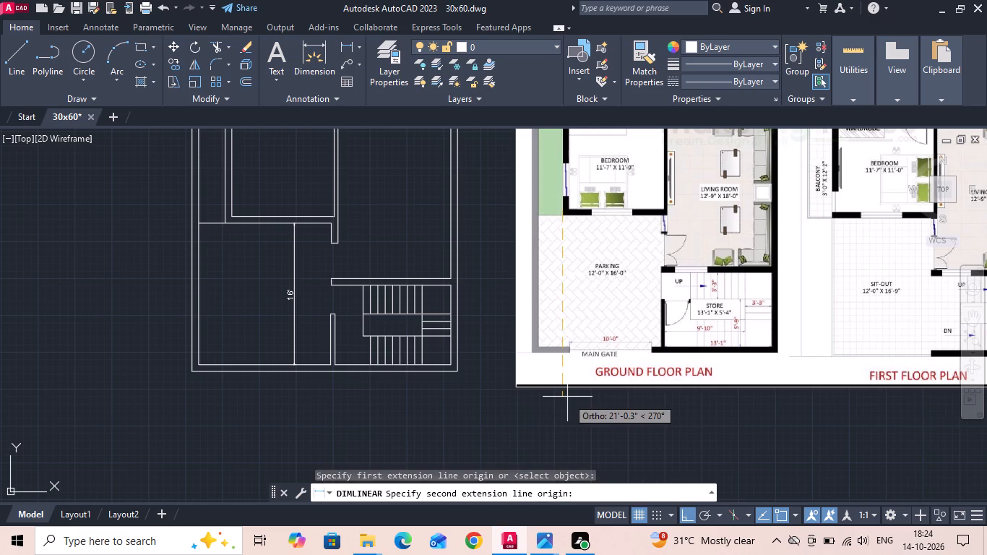
pyautogui.press('Escape')
pyautogui.scroll(2, 642, 328)
pyautogui.scroll(-1, 543, 388)
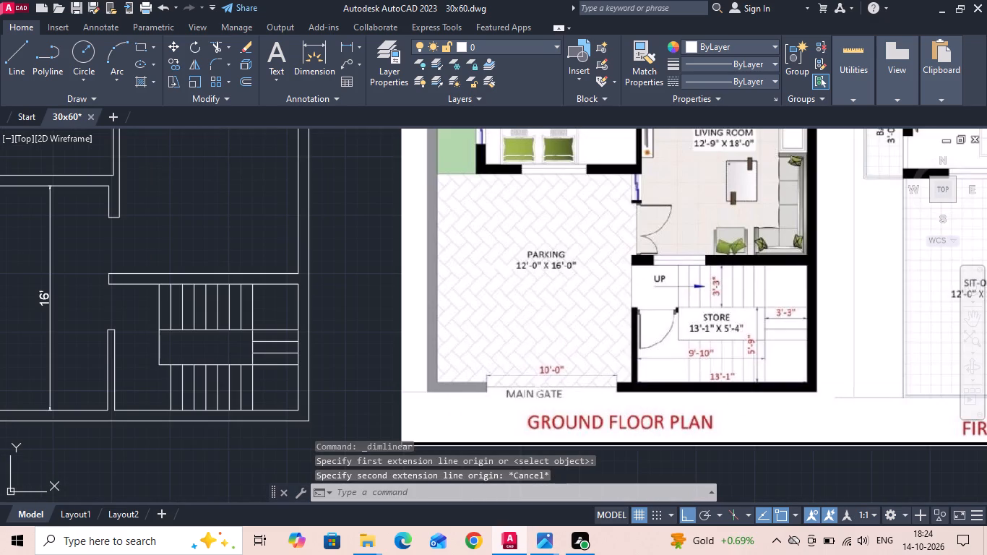
pyautogui.press('space')
pyautogui.scroll(3, 638, 384)
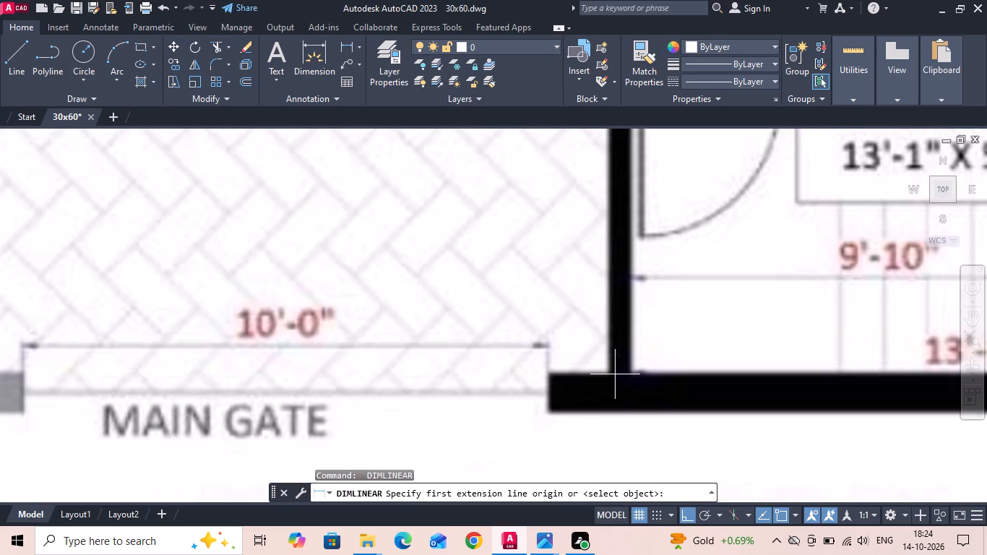
pyautogui.click(610, 372)
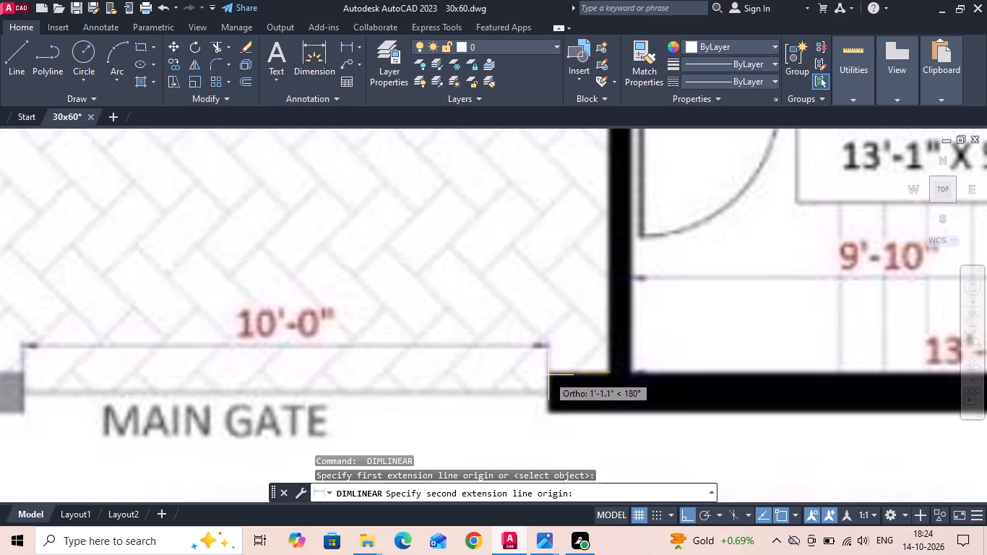
pyautogui.press('Escape')
pyautogui.scroll(-4, 579, 342)
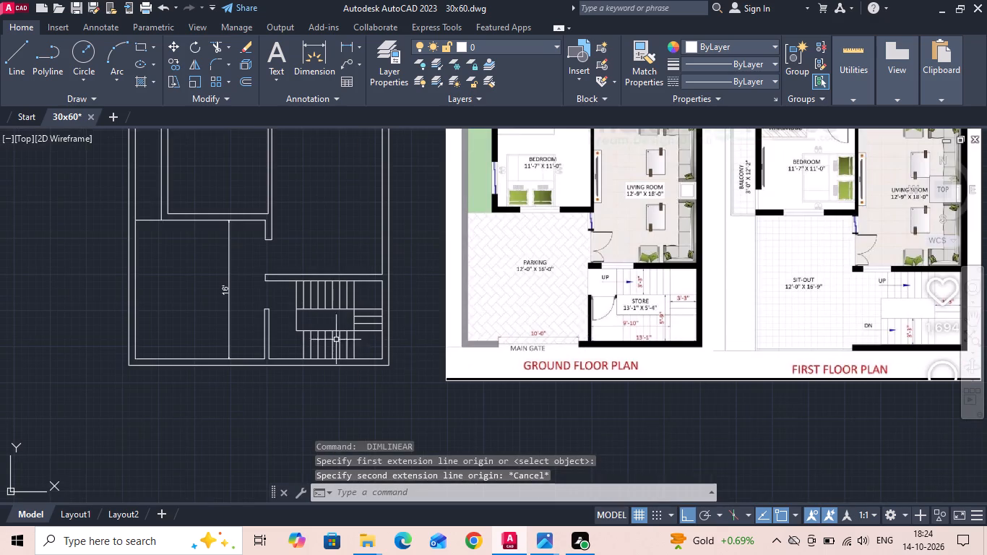
# Extend the parking-side line of the store wall down to the outer face of the front wall.
pyautogui.scroll(2, 239, 352)
pyautogui.press('e')
pyautogui.press('x')
pyautogui.press('space')
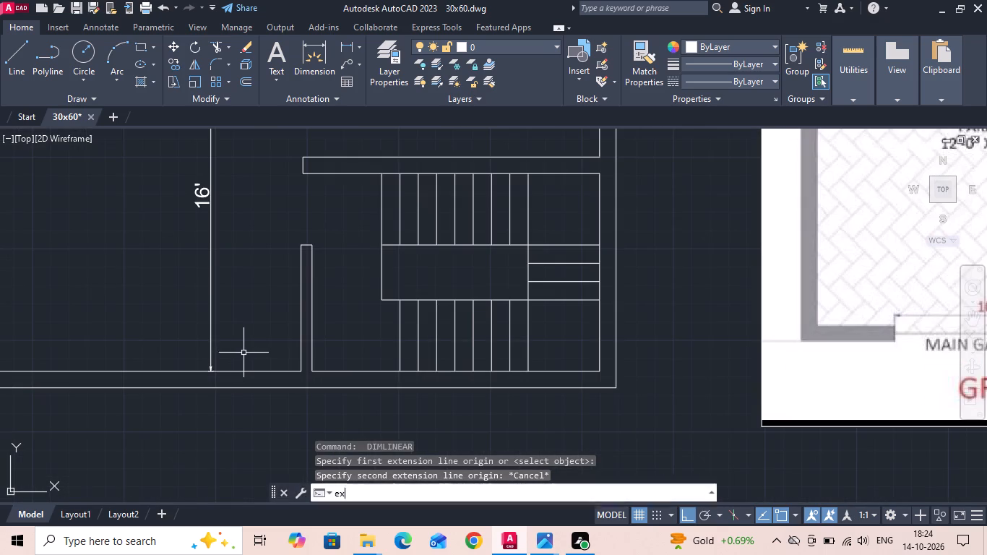
pyautogui.click(299, 356)
pyautogui.press('Escape')
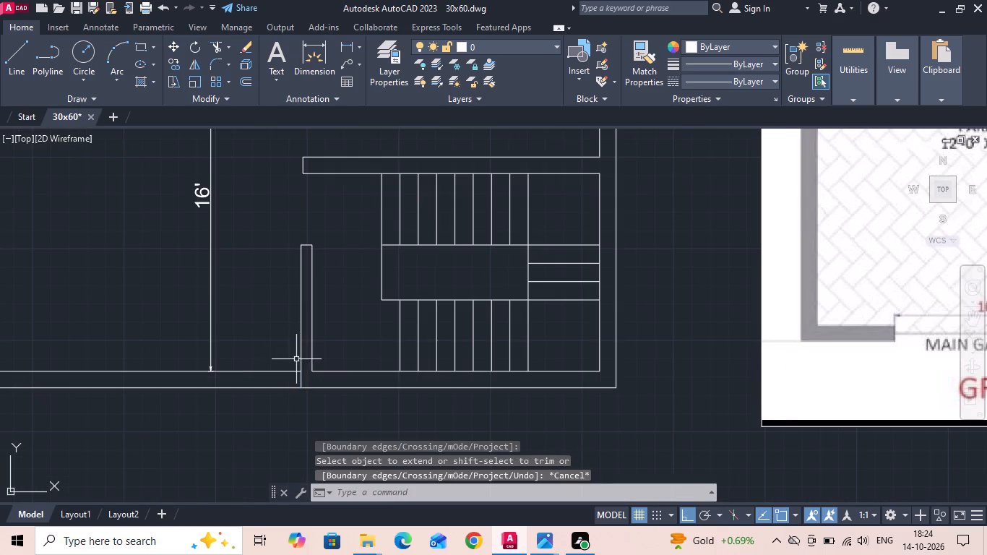
# Offset the extended store wall line 1' into the parking area to mark the near side of the main gate.
pyautogui.write("o 1'")
pyautogui.press('Return')
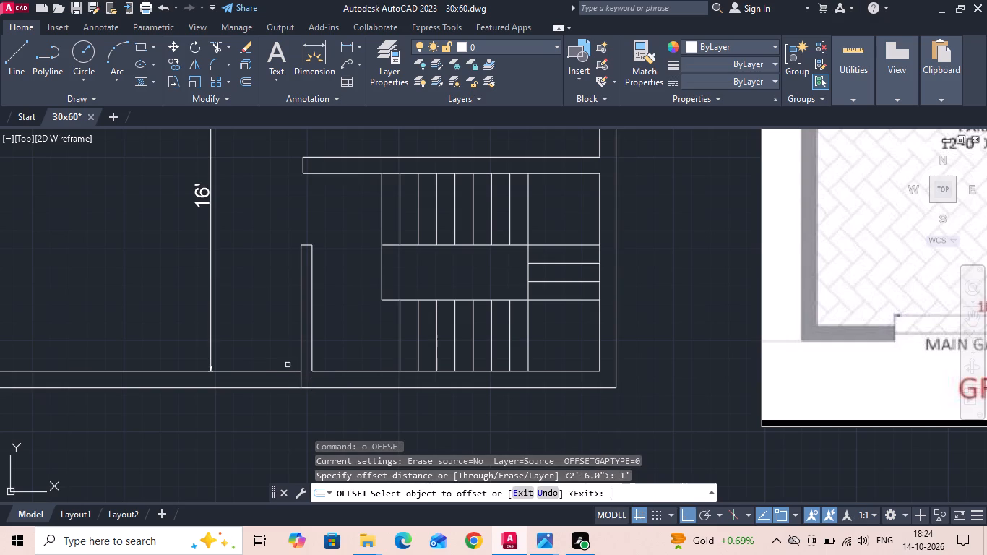
pyautogui.moveTo(302, 353); pyautogui.dragTo(294, 353)
pyautogui.click(262, 350)
pyautogui.press('Escape')
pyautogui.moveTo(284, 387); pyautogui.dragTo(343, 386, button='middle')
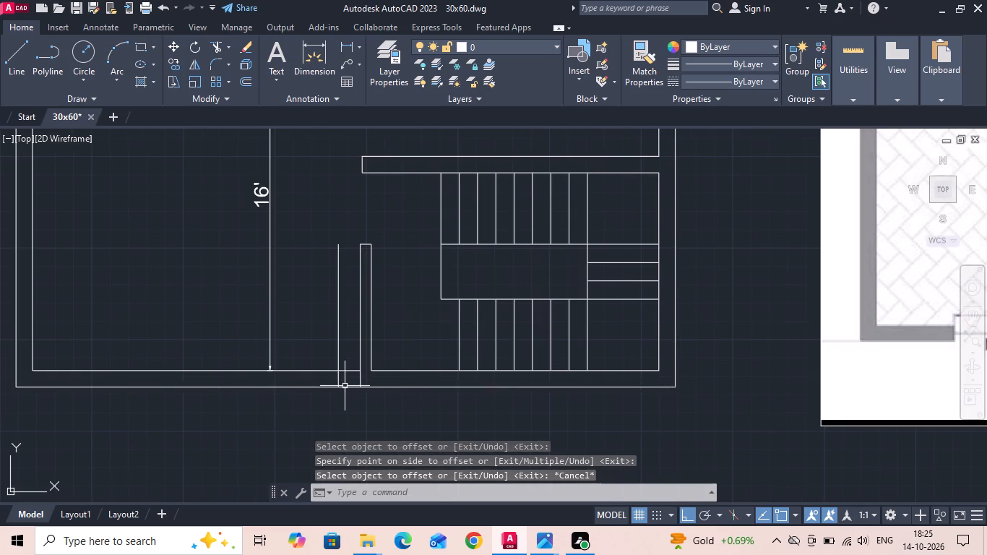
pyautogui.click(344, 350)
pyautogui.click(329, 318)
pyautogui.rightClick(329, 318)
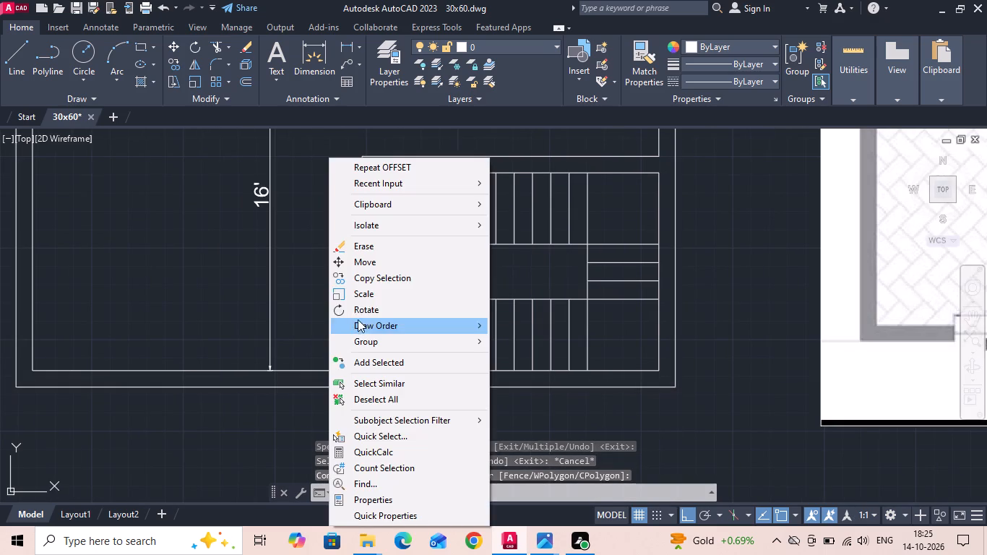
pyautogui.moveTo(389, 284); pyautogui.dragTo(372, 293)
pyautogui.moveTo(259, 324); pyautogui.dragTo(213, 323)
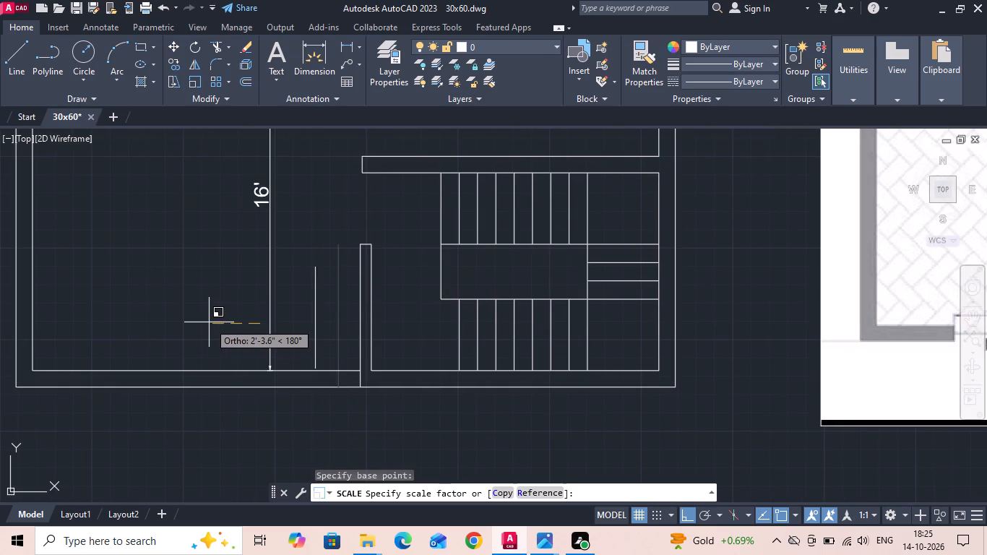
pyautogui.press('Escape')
# Copy the gate's side line 10' across the parking area towards the outer side wall to mark the gate's far side.
pyautogui.click(348, 321)
pyautogui.click(319, 275)
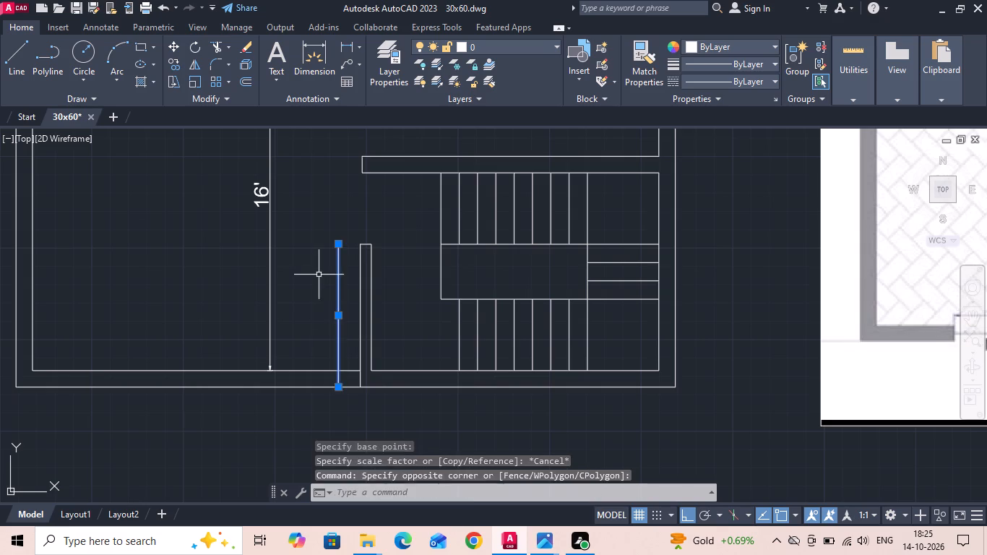
pyautogui.rightClick(317, 274)
pyautogui.click(347, 279)
pyautogui.moveTo(285, 283); pyautogui.dragTo(181, 283)
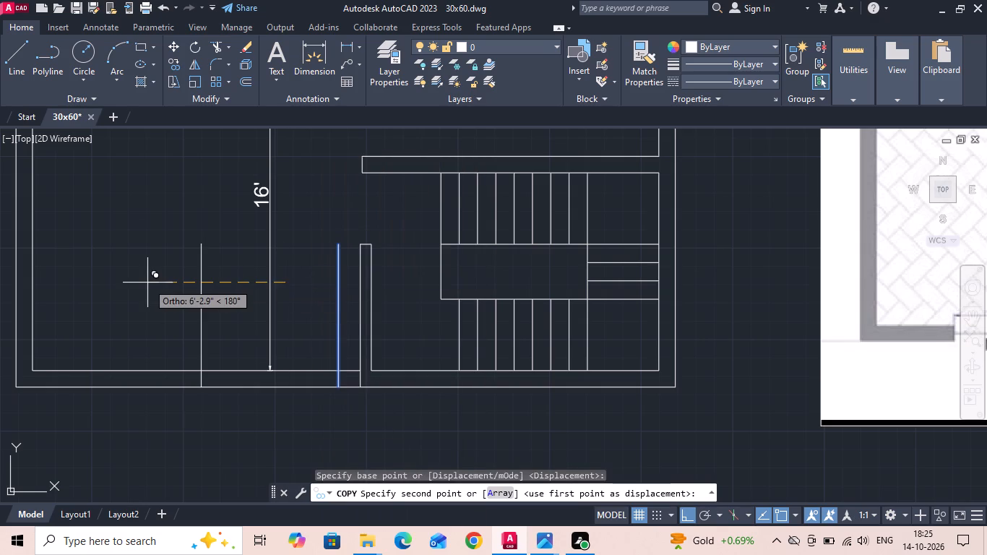
pyautogui.write("10'")
pyautogui.press('Return')
pyautogui.press('Escape')
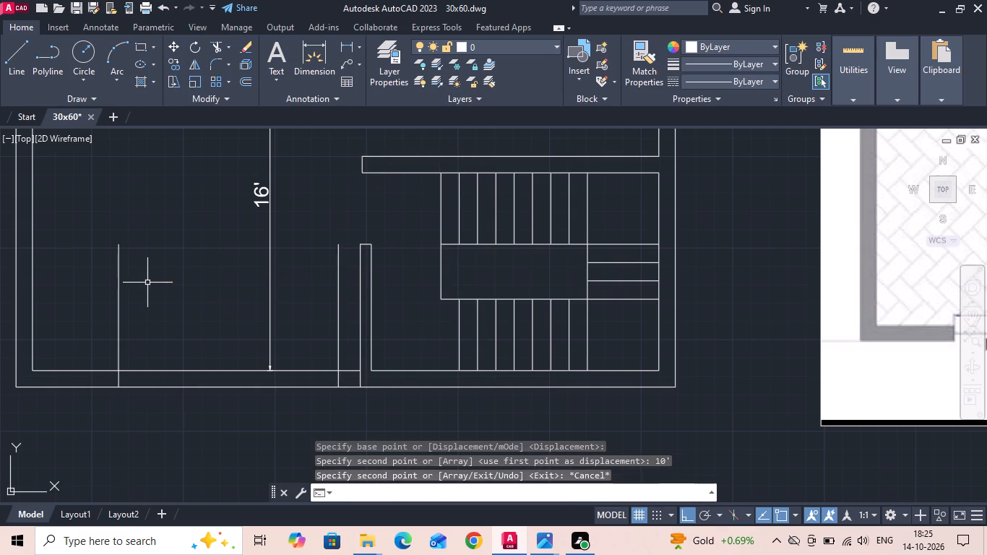
# Trim both gate side lines above the front wall and the store wall line where it crosses the front wall's thickness.
pyautogui.scroll(-2, 151, 287)
pyautogui.moveTo(154, 286); pyautogui.dragTo(181, 294, button='middle')
pyautogui.write('tr')
pyautogui.press('space')
pyautogui.press('space')
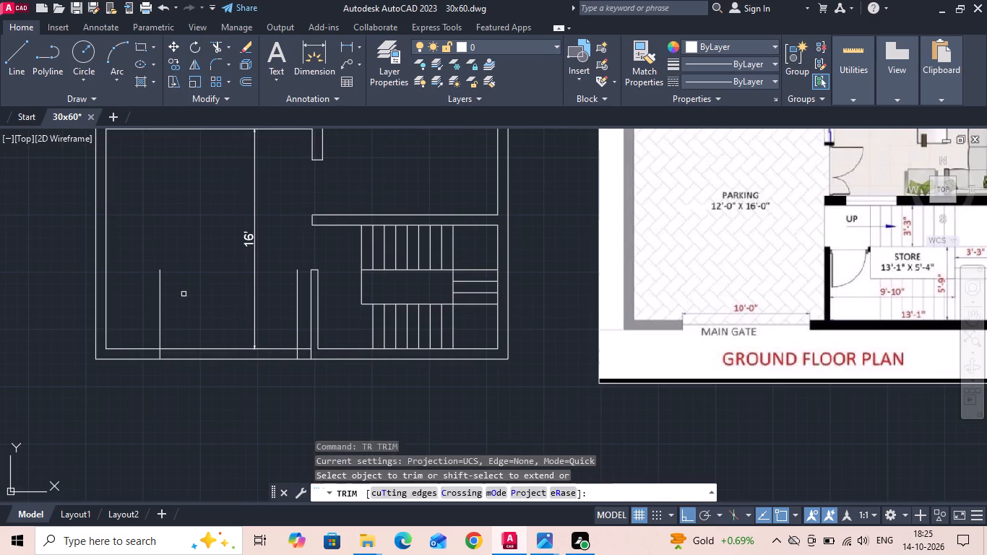
pyautogui.moveTo(157, 322); pyautogui.dragTo(165, 322)
pyautogui.click(200, 325)
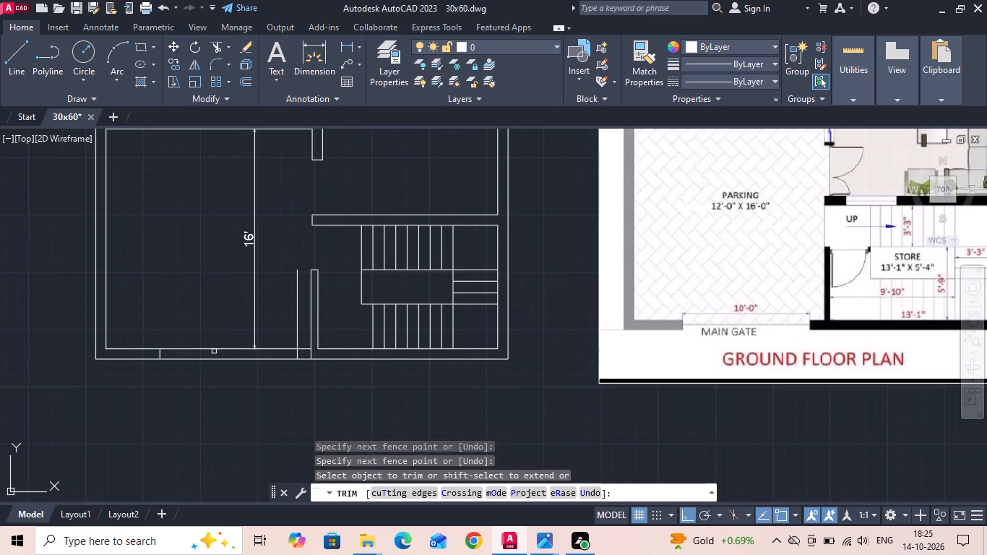
pyautogui.click(296, 330)
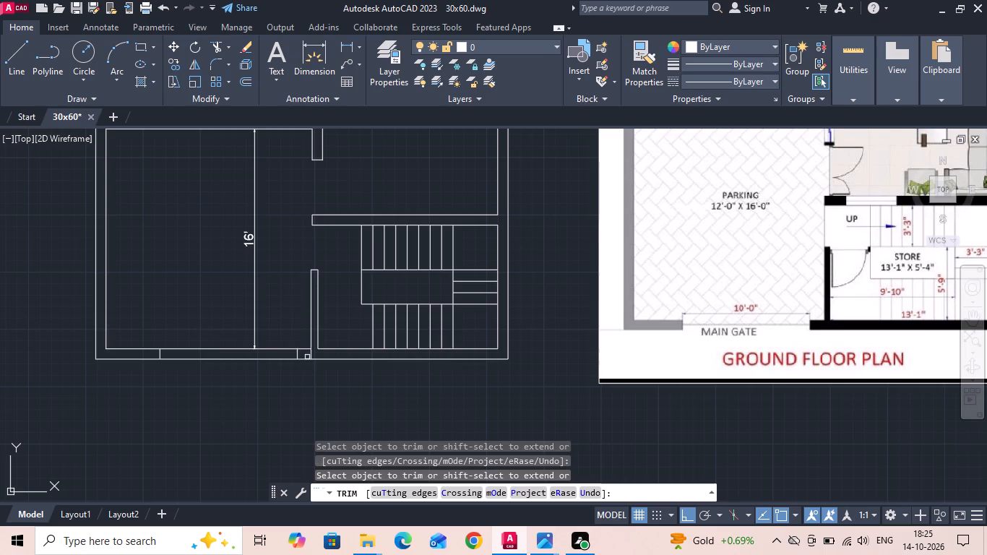
pyautogui.click(310, 355)
# Trim the inner and outer front wall lines between the two gate side lines to open the main gate.
pyautogui.click(262, 351)
pyautogui.click(265, 345)
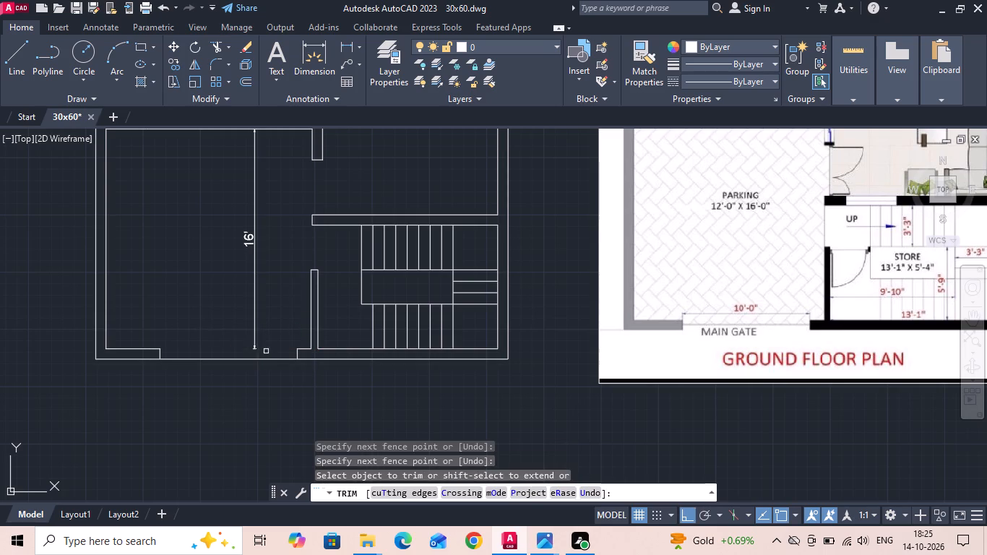
pyautogui.click(266, 355)
pyautogui.click(264, 366)
pyautogui.press('Escape')
# Draw the main gate as a line across the opening between the midpoints of its two wall ends.
pyautogui.write('l')
pyautogui.press('space')
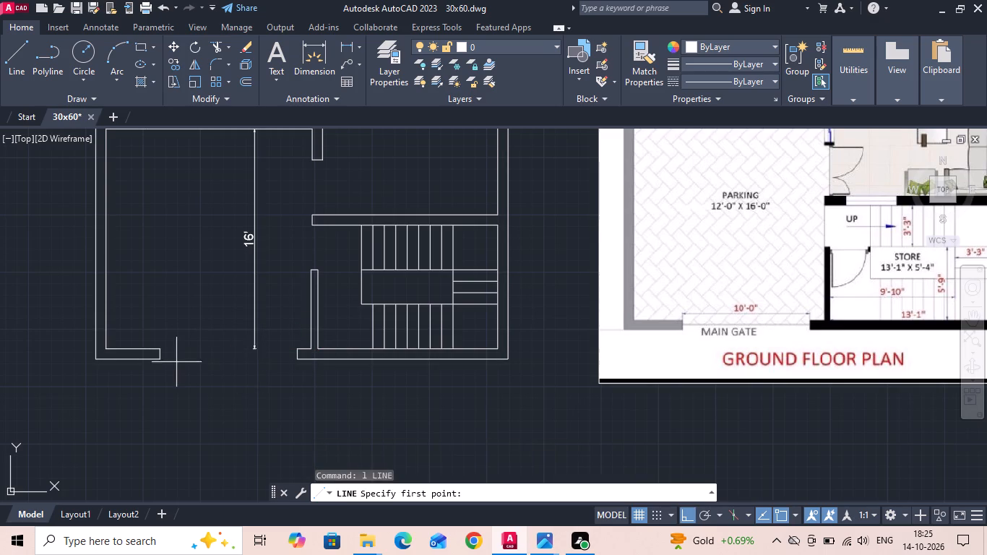
pyautogui.scroll(1, 176, 361)
pyautogui.click(147, 346)
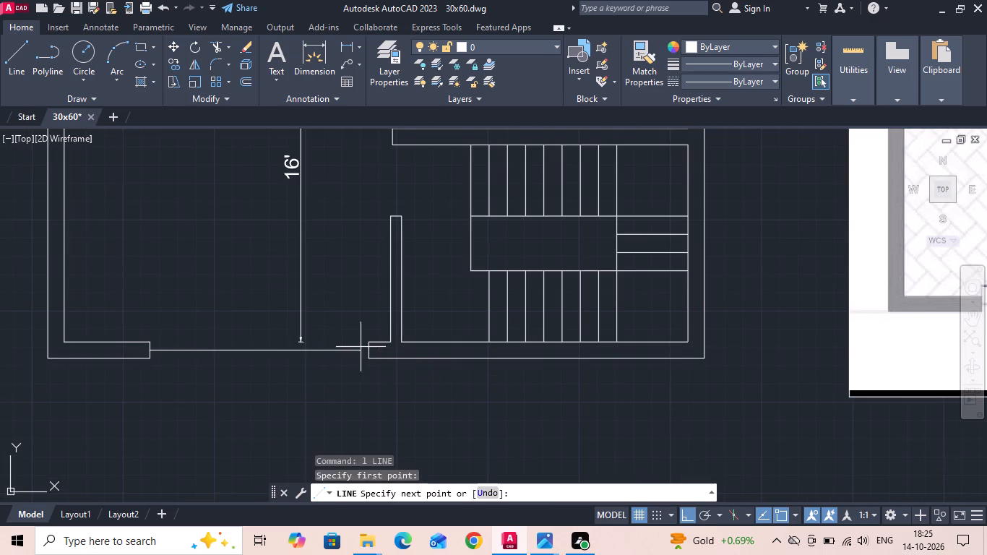
pyautogui.click(368, 348)
pyautogui.press('Escape')
# Delete the 16' dimension in the parking area.
pyautogui.moveTo(309, 309); pyautogui.dragTo(275, 273)
pyautogui.click(236, 238)
pyautogui.press('Delete')
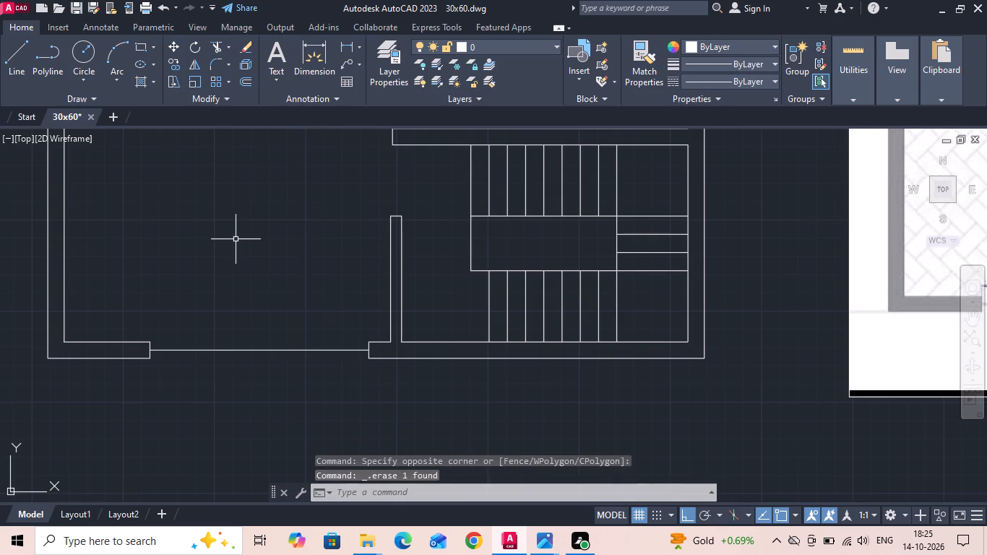
# Save the drawing.
pyautogui.scroll(-1, 253, 262)
pyautogui.hotkey('ctrl', 's')
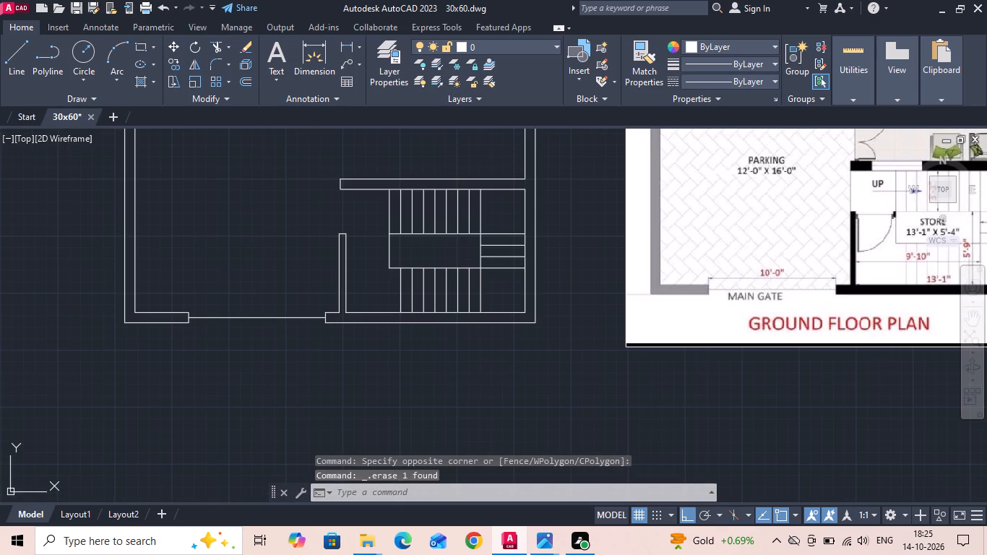
pyautogui.hotkey('ctrl', 's')
pyautogui.hotkey('ctrl', 's')
pyautogui.hotkey('ctrl', 's')
pyautogui.hotkey('ctrl', 's')
pyautogui.hotkey('ctrl', 's')
pyautogui.hotkey('ctrl', 's')
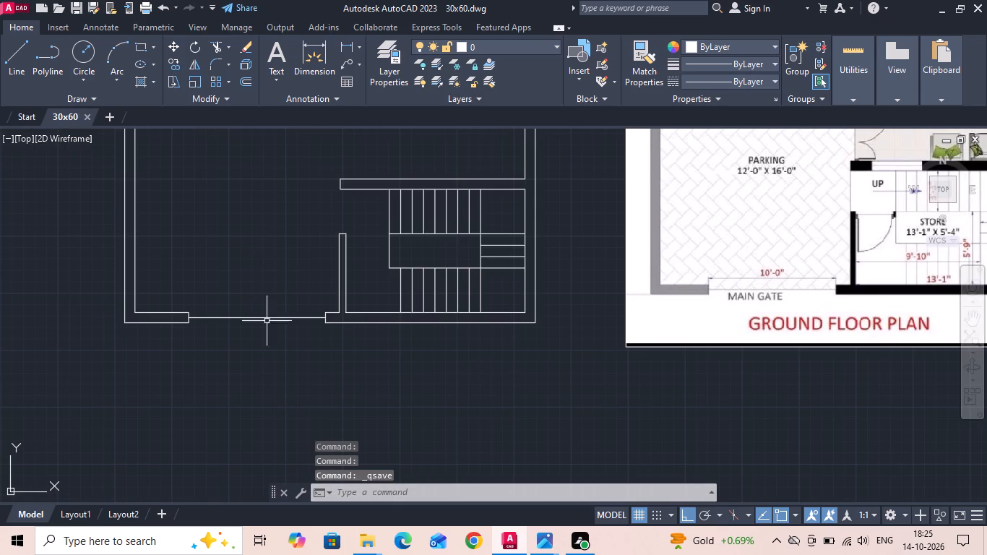
# Place a multiline text box inside the rear bedroom of the ground floor plan.
pyautogui.scroll(-1, 315, 366)
pyautogui.moveTo(322, 310); pyautogui.dragTo(325, 348, button='middle')
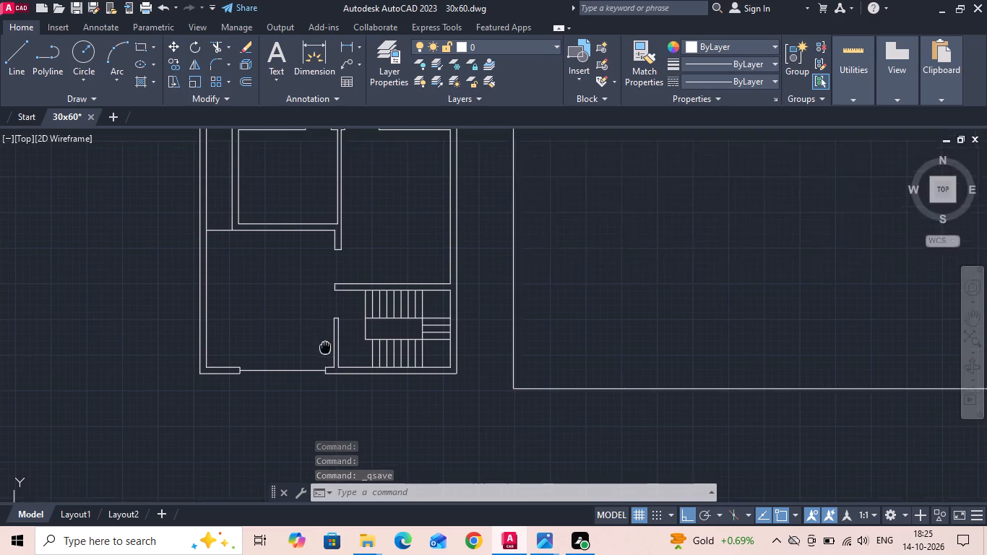
pyautogui.scroll(-2, 325, 348)
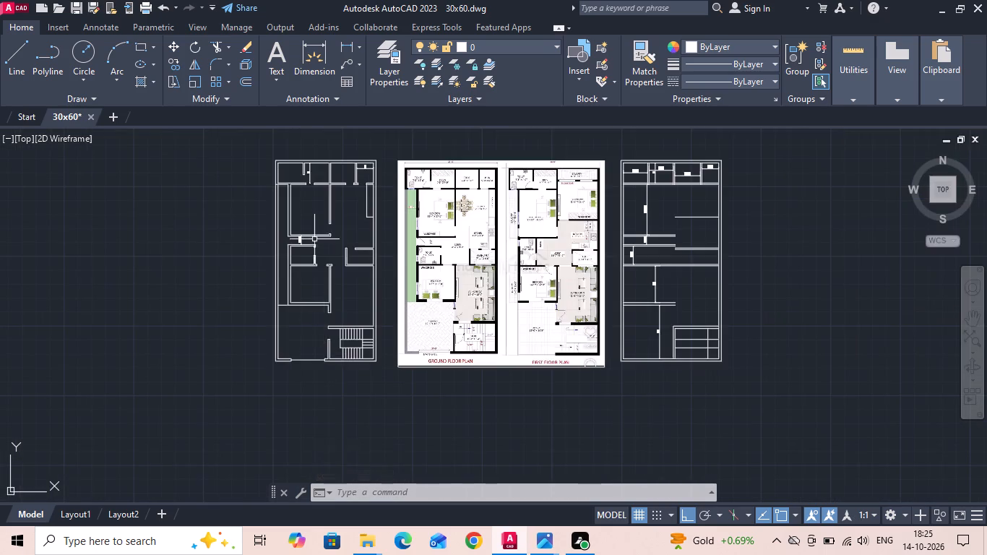
pyautogui.scroll(2, 309, 202)
pyautogui.press('m')
pyautogui.write('text')
pyautogui.press('space')
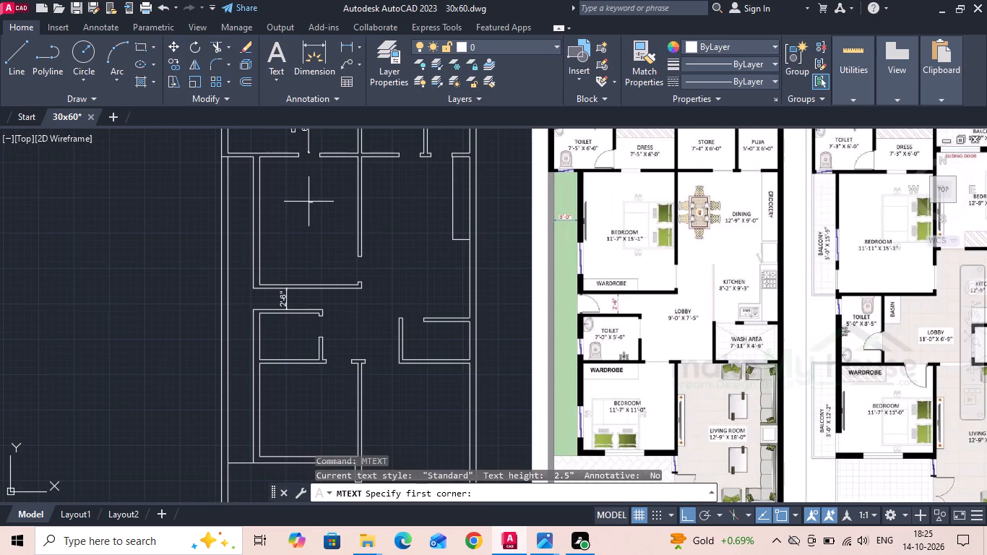
pyautogui.scroll(2, 296, 207)
pyautogui.moveTo(250, 215); pyautogui.dragTo(258, 223)
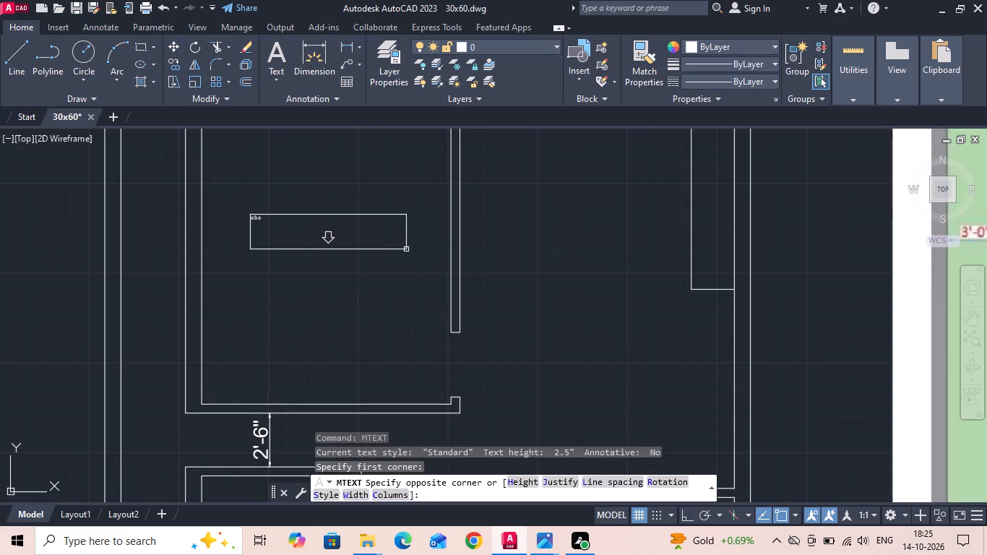
pyautogui.click(406, 249)
pyautogui.scroll(-2, 331, 300)
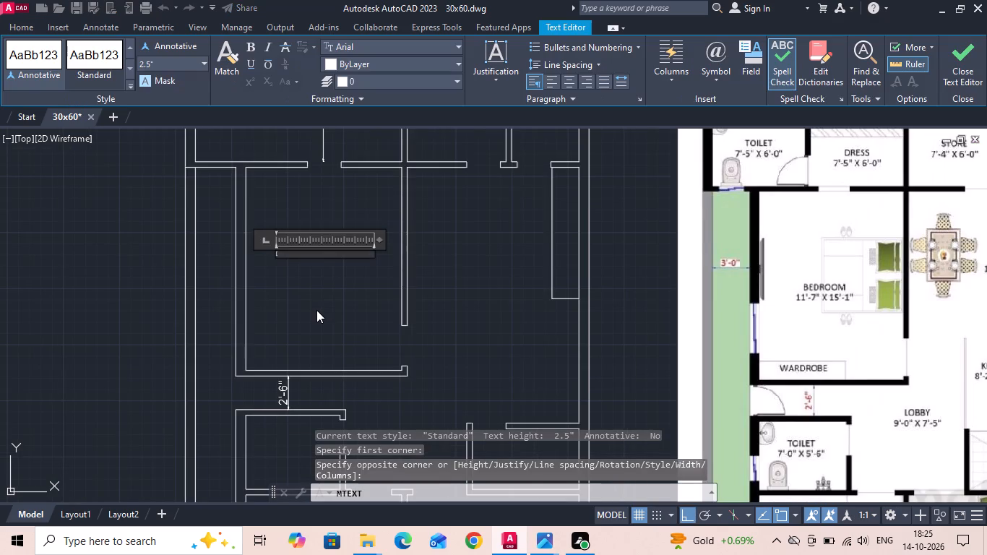
pyautogui.hotkey('ctrl', 'a')
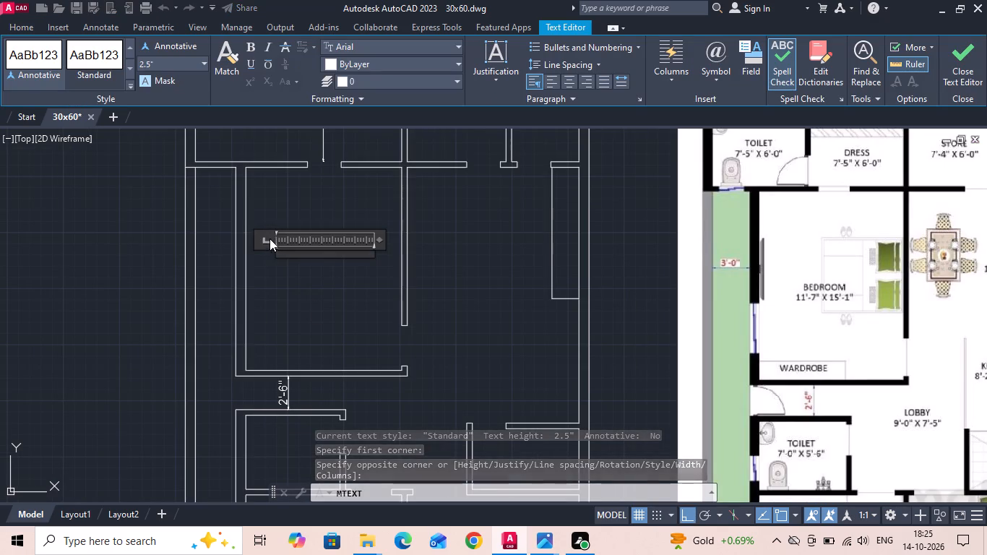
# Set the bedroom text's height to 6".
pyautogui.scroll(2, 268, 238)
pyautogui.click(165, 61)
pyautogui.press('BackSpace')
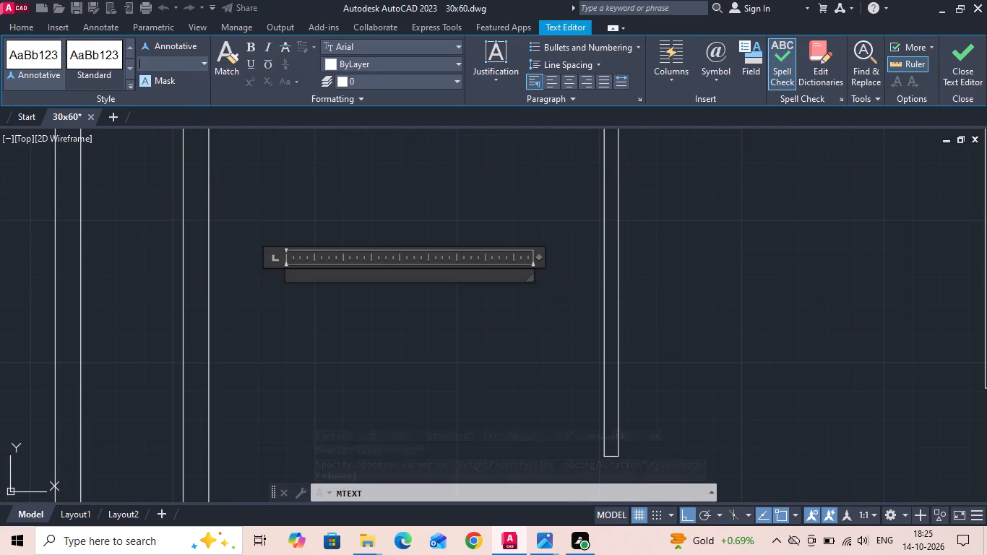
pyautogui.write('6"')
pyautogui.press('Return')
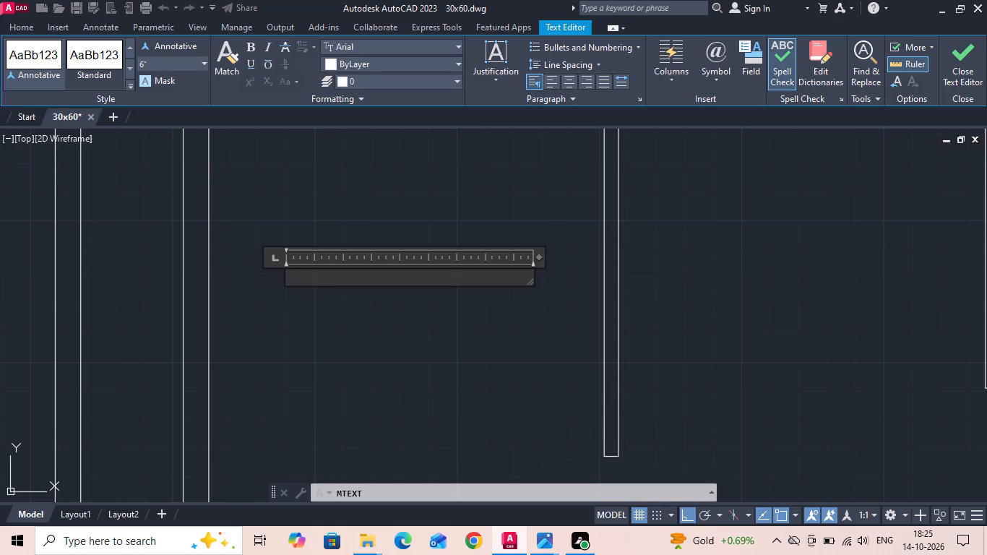
# Set the bedroom text's height to 8".
pyautogui.scroll(-3, 257, 229)
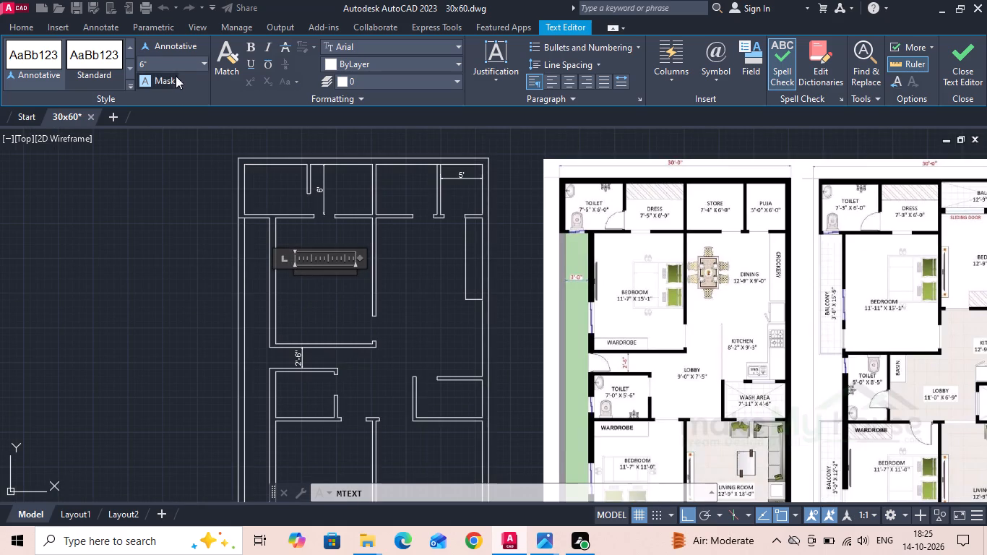
pyautogui.click(176, 68)
pyautogui.press('BackSpace')
pyautogui.write('8"')
pyautogui.press('Return')
pyautogui.scroll(2, 283, 293)
pyautogui.middleClick(186, 314)
pyautogui.scroll(-1, 182, 317)
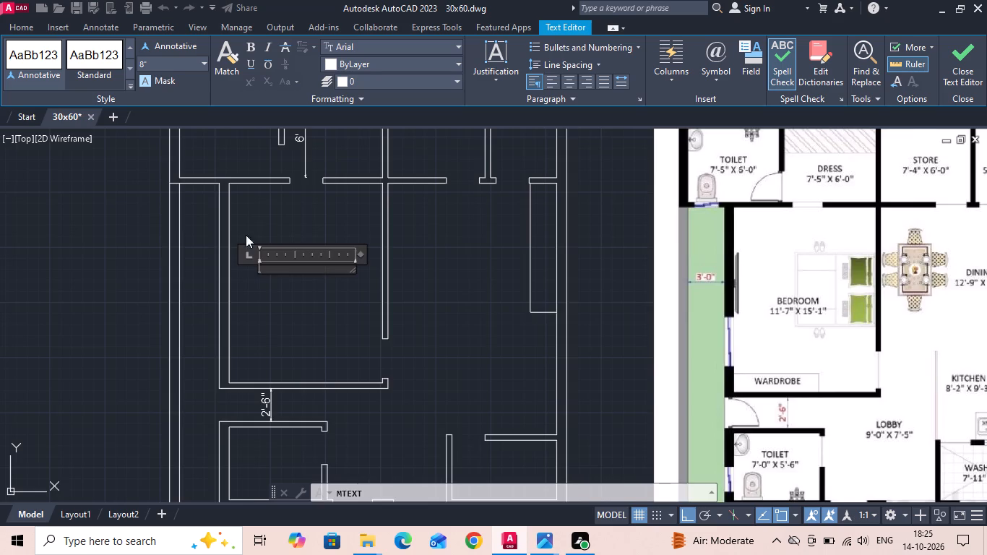
# Enter the rear bedroom label as BEDROOM with 11'-7"X15'1" on a second line.
pyautogui.scroll(1, 264, 212)
pyautogui.moveTo(263, 212); pyautogui.dragTo(208, 224, button='middle')
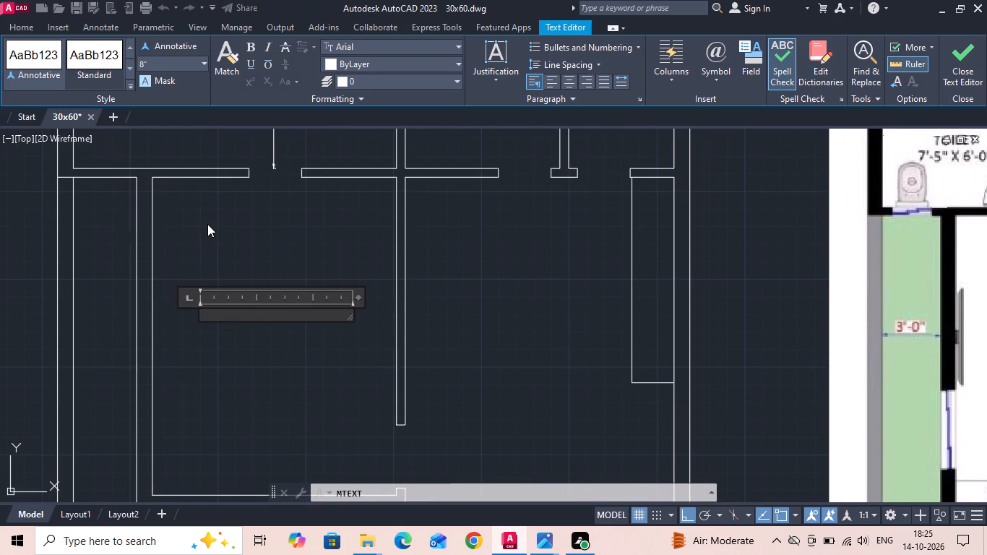
pyautogui.write('BEDROOM')
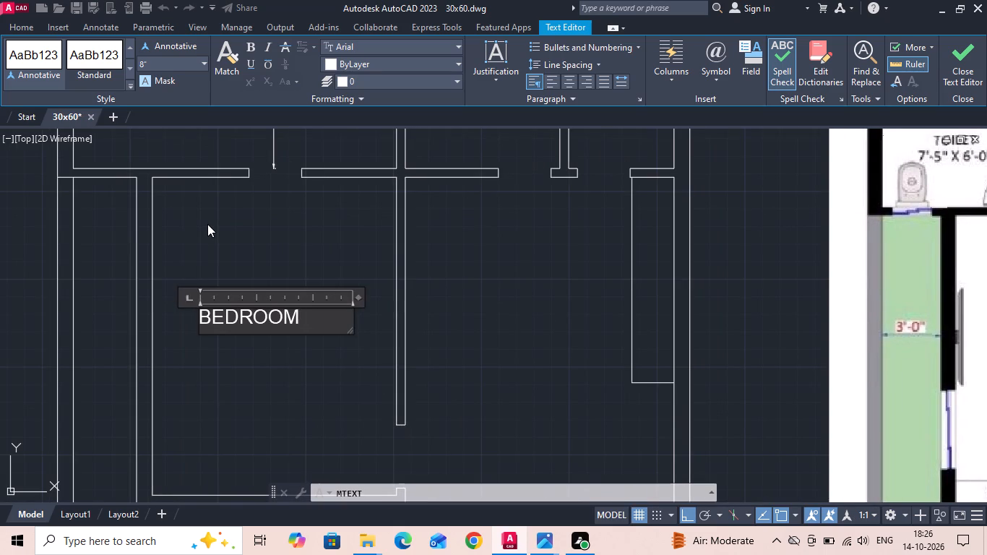
pyautogui.moveTo(207, 225); pyautogui.dragTo(126, 239, button='middle')
pyautogui.scroll(-1, 126, 239)
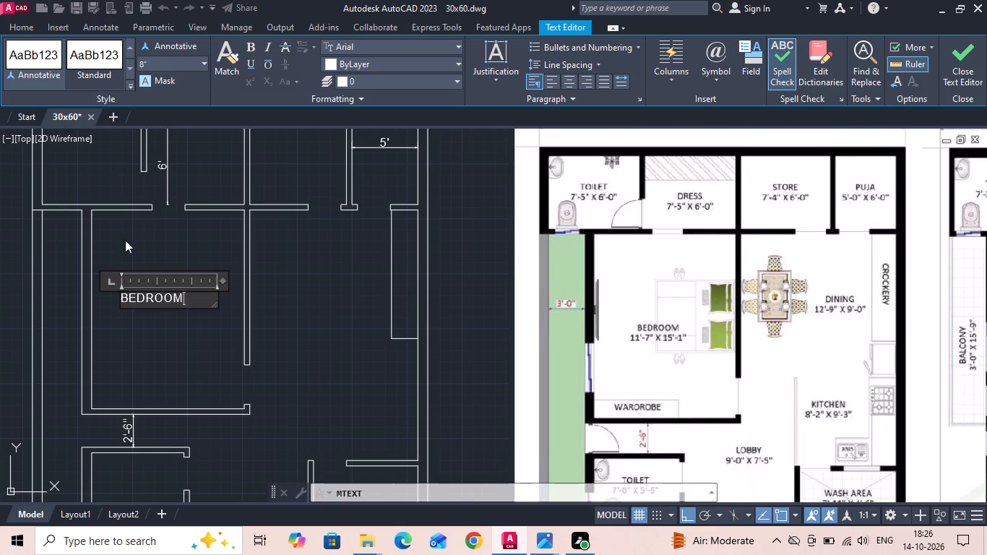
pyautogui.press('Return')
pyautogui.write('11')
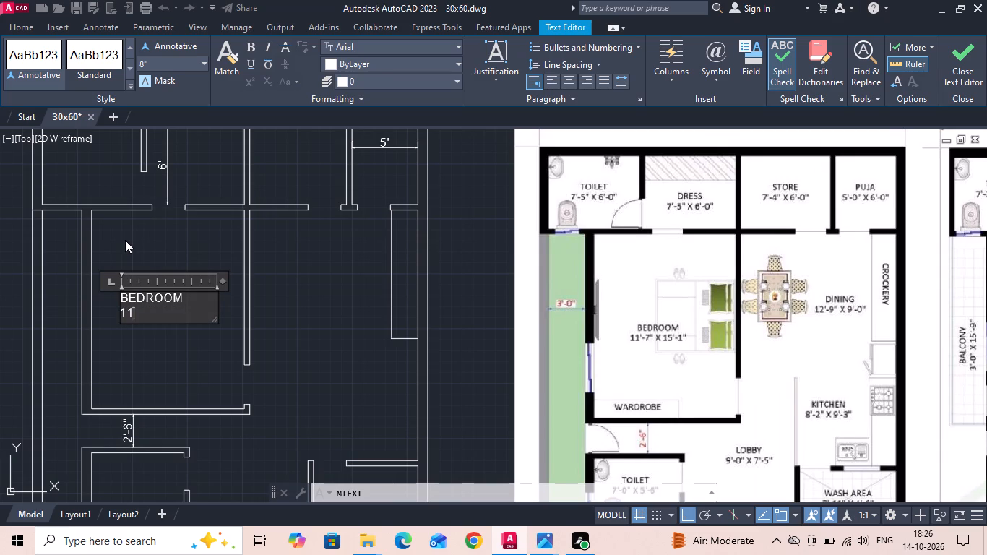
pyautogui.press("'")
pyautogui.write('-7')
pyautogui.hotkey('shift', '"')
pyautogui.write('X15\'1"')
pyautogui.click(162, 353)
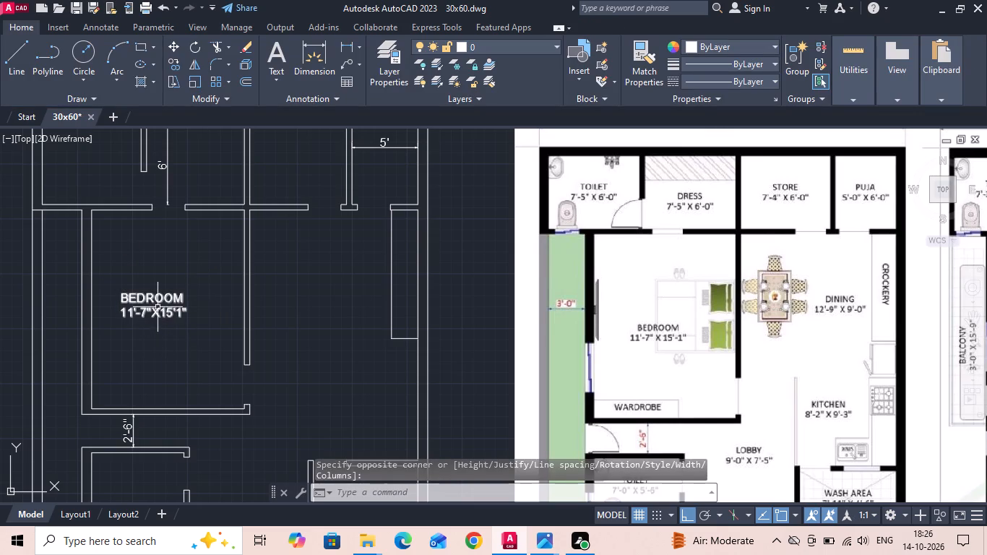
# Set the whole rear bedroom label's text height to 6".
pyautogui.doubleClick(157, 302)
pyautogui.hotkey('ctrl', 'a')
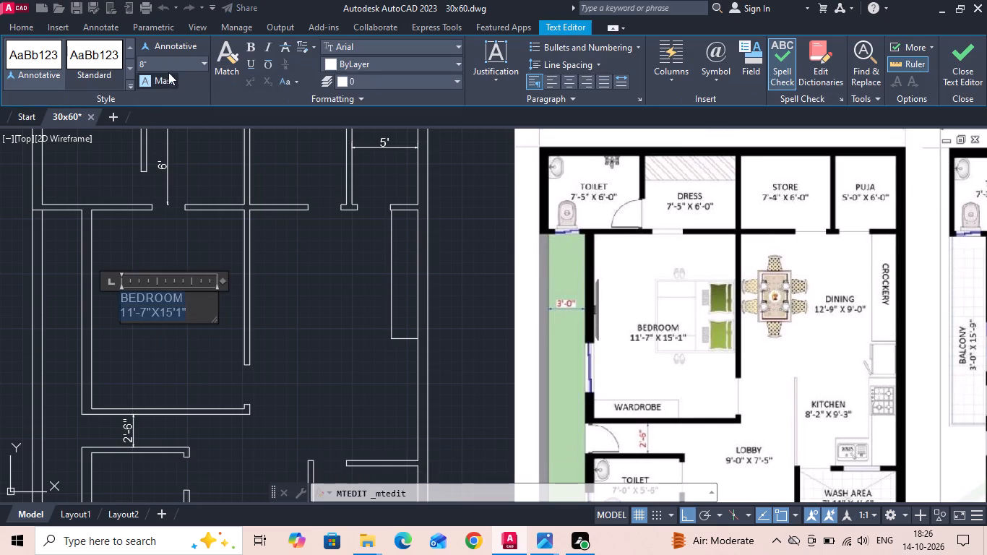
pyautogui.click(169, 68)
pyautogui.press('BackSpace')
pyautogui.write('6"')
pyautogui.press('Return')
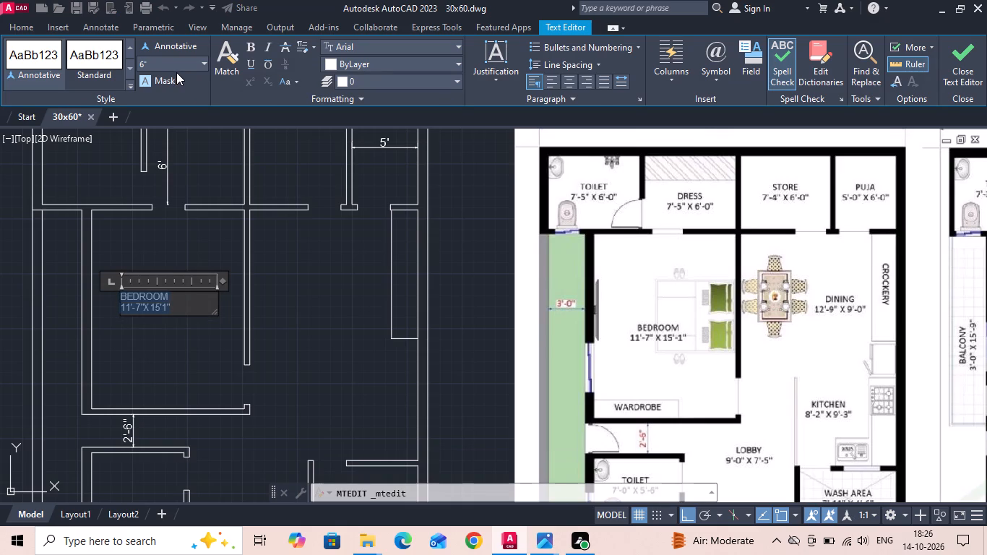
# Set the whole rear bedroom label's text height to 7".
pyautogui.hotkey('ctrl', 'a')
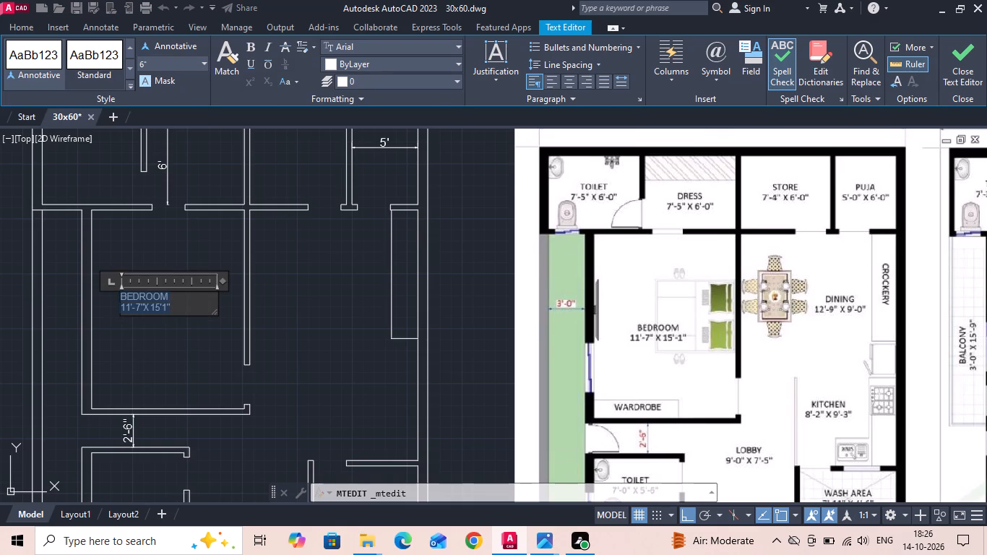
pyautogui.click(194, 60)
pyautogui.press('BackSpace')
pyautogui.write('7"')
pyautogui.press('Return')
pyautogui.click(224, 342)
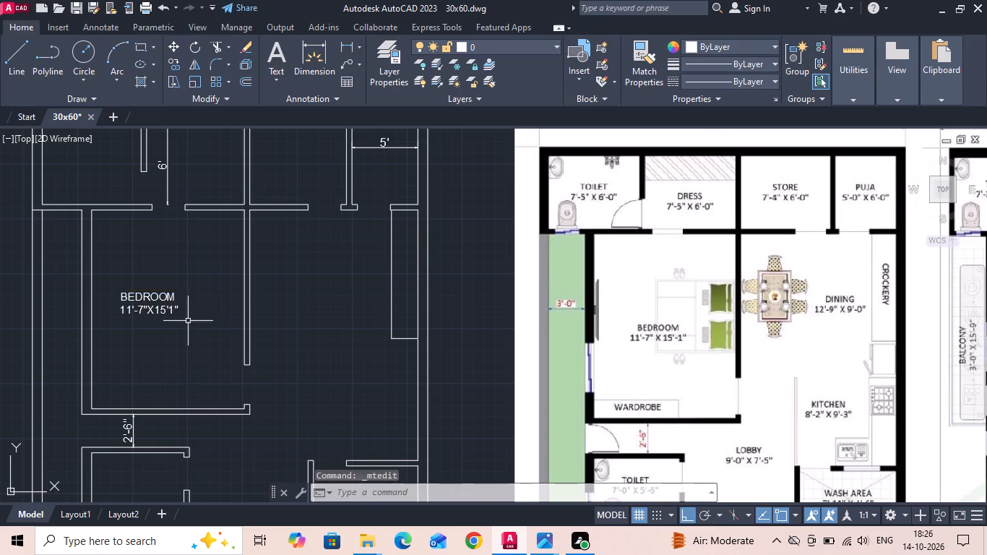
# Move the bedroom label horizontally towards the centre of the rear bedroom.
pyautogui.click(167, 309)
pyautogui.rightClick(167, 309)
pyautogui.click(199, 265)
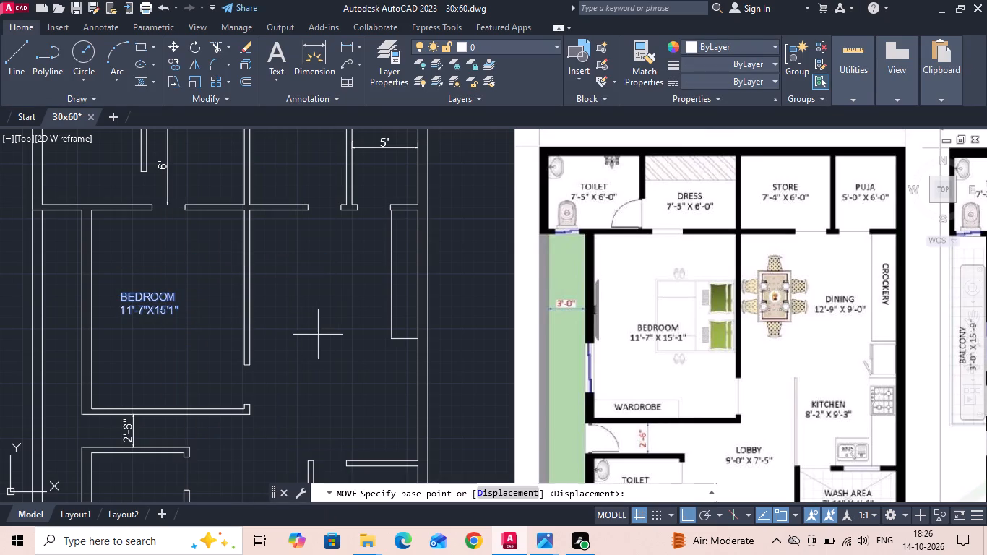
pyautogui.moveTo(332, 335); pyautogui.dragTo(340, 335)
pyautogui.click(353, 334)
# Copy the rear bedroom label straight down into the front bedroom with Ortho on.
pyautogui.moveTo(183, 330); pyautogui.dragTo(177, 319)
pyautogui.click(153, 279)
pyautogui.rightClick(153, 279)
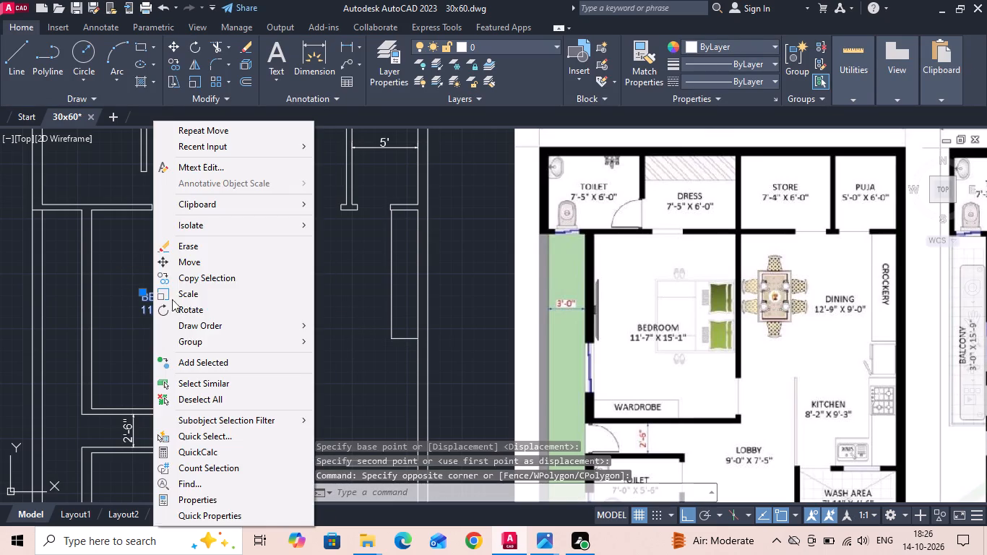
pyautogui.click(192, 285)
pyautogui.scroll(-1, 193, 285)
pyautogui.moveTo(191, 317); pyautogui.dragTo(200, 282, button='middle')
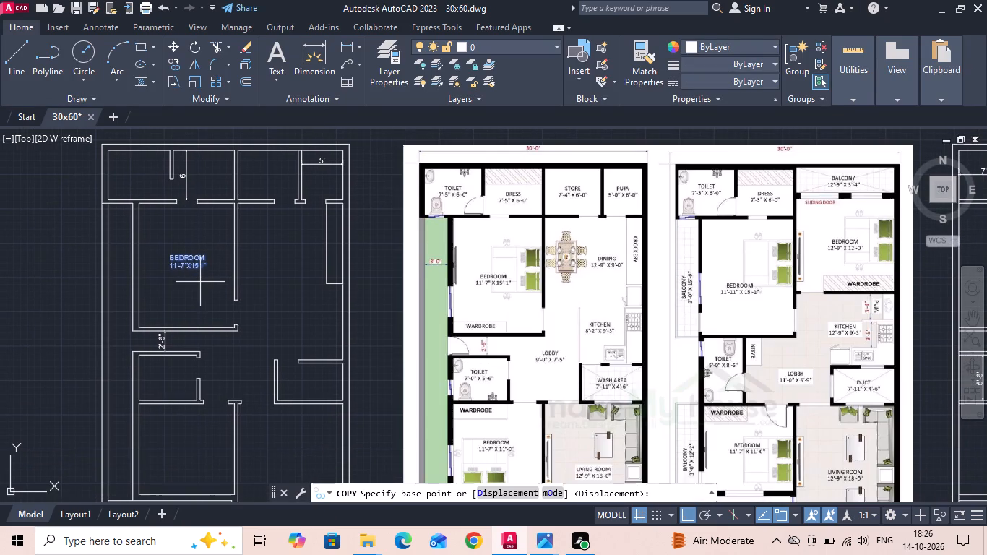
pyautogui.press('F8')
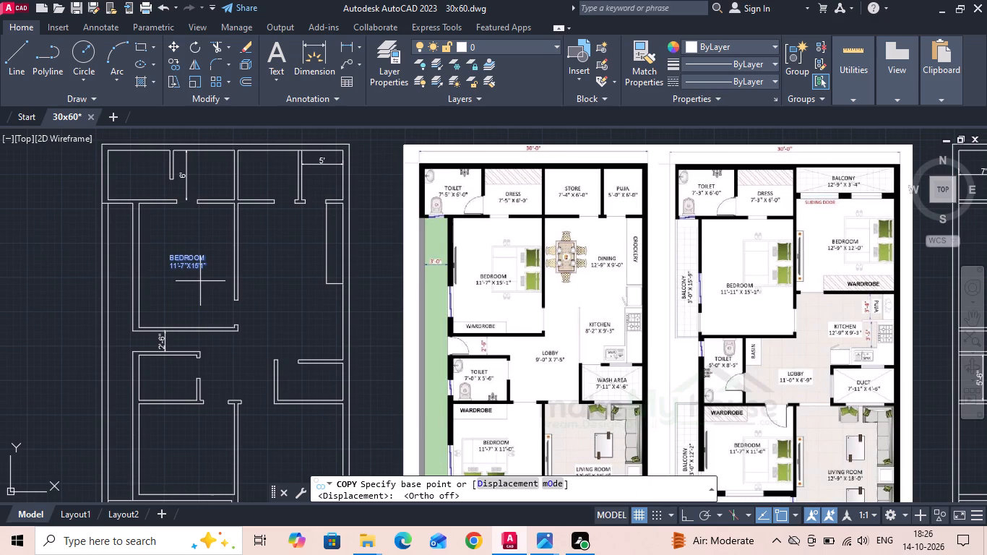
pyautogui.press('F8')
pyautogui.moveTo(197, 259); pyautogui.dragTo(194, 311)
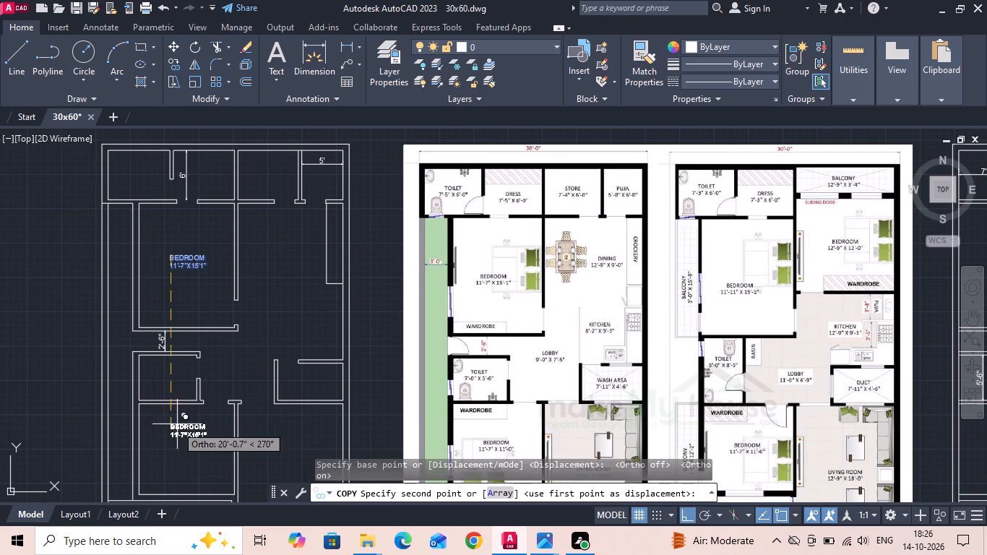
pyautogui.moveTo(174, 431); pyautogui.dragTo(186, 332, button='middle')
pyautogui.scroll(1, 181, 372)
pyautogui.click(179, 331)
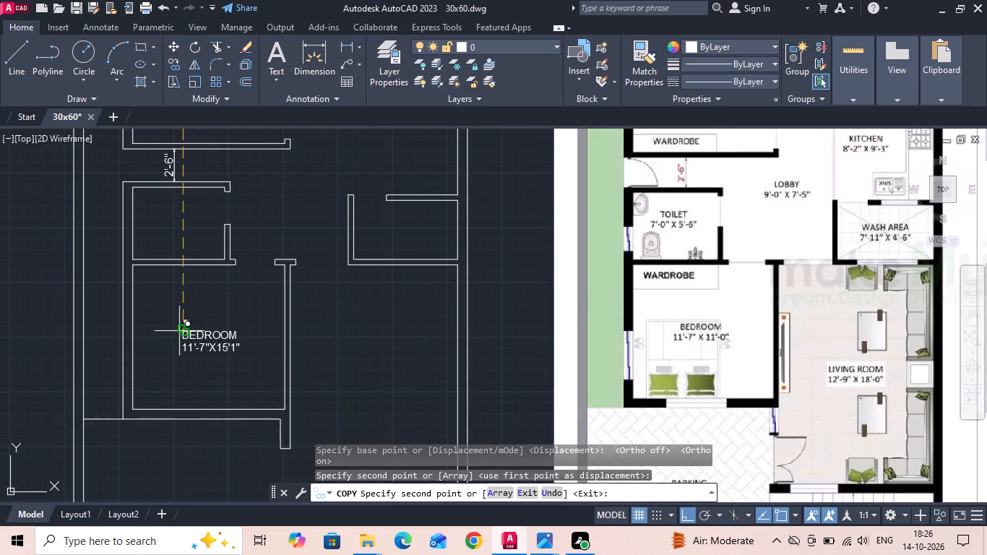
pyautogui.press('Escape')
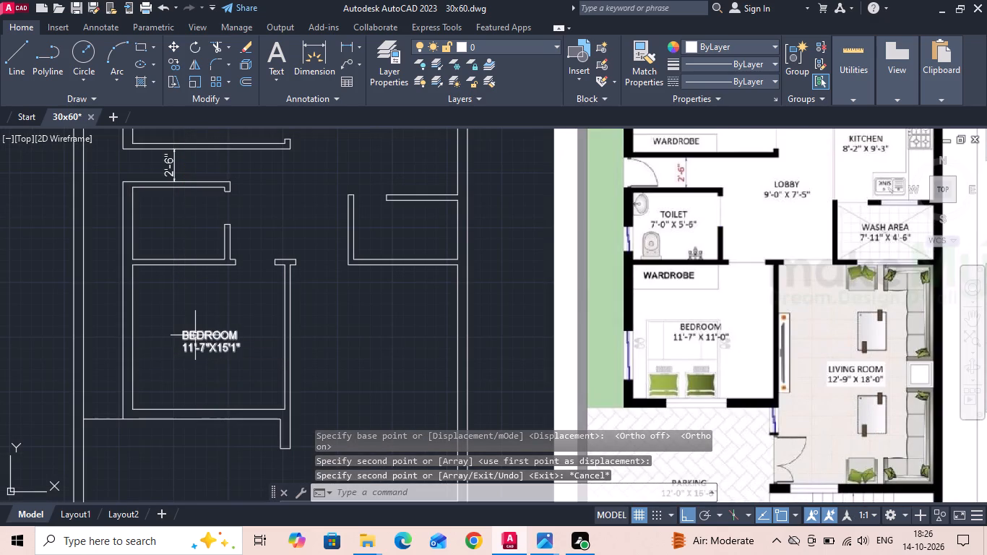
# Copy the front bedroom label into the toilet above it, with Ortho off.
pyautogui.click(197, 335)
pyautogui.rightClick(197, 335)
pyautogui.click(254, 284)
pyautogui.click(241, 331)
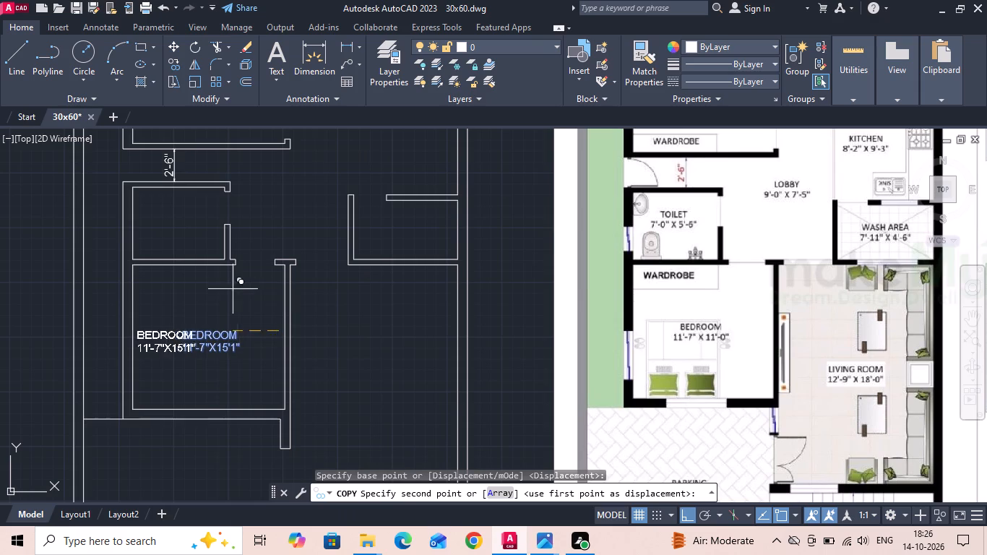
pyautogui.press('F8')
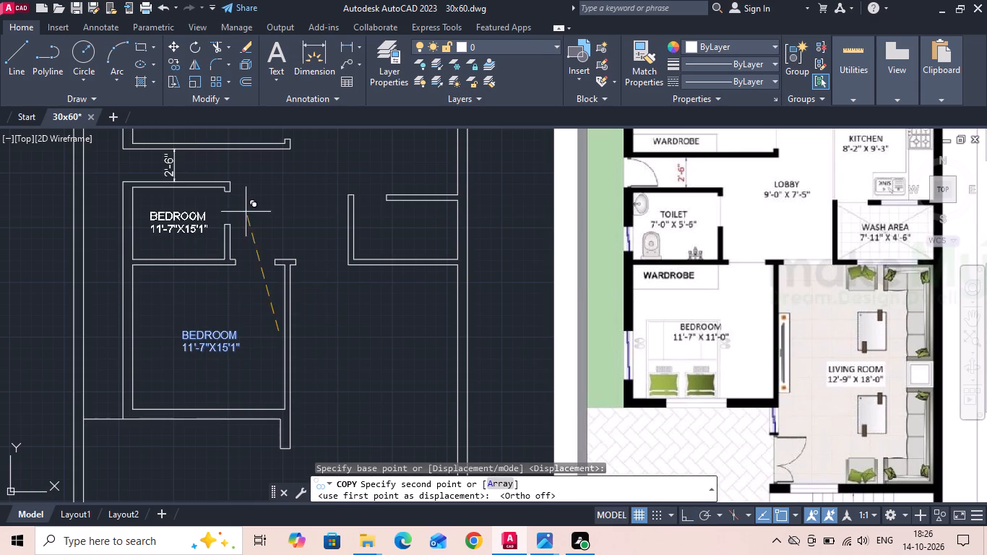
pyautogui.click(246, 211)
pyautogui.press('Escape')
# Change the room name in the label copied into the toilet to TOILET.
pyautogui.moveTo(178, 218); pyautogui.dragTo(268, 283, button='middle')
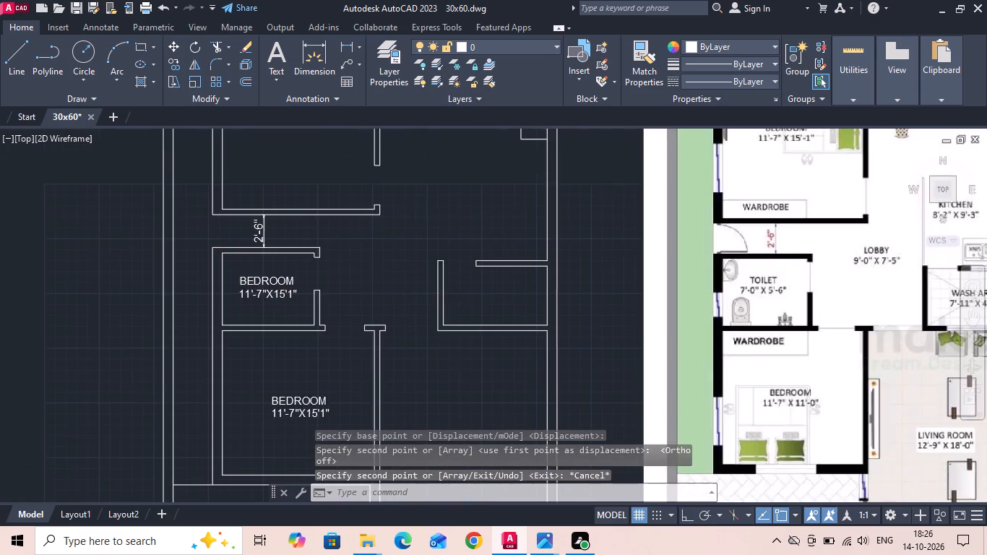
pyautogui.scroll(1, 263, 273)
pyautogui.scroll(-1, 256, 285)
pyautogui.doubleClick(256, 285)
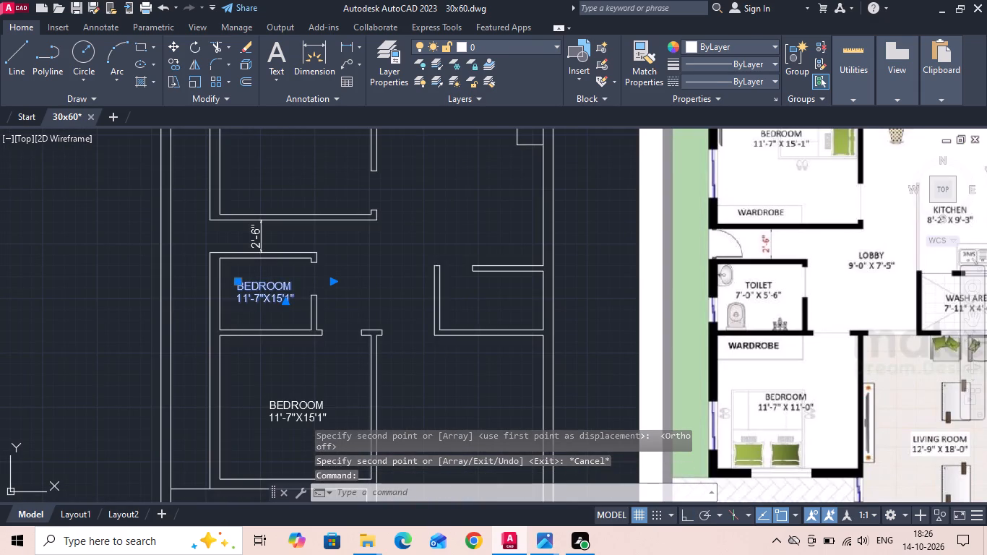
pyautogui.click(293, 285)
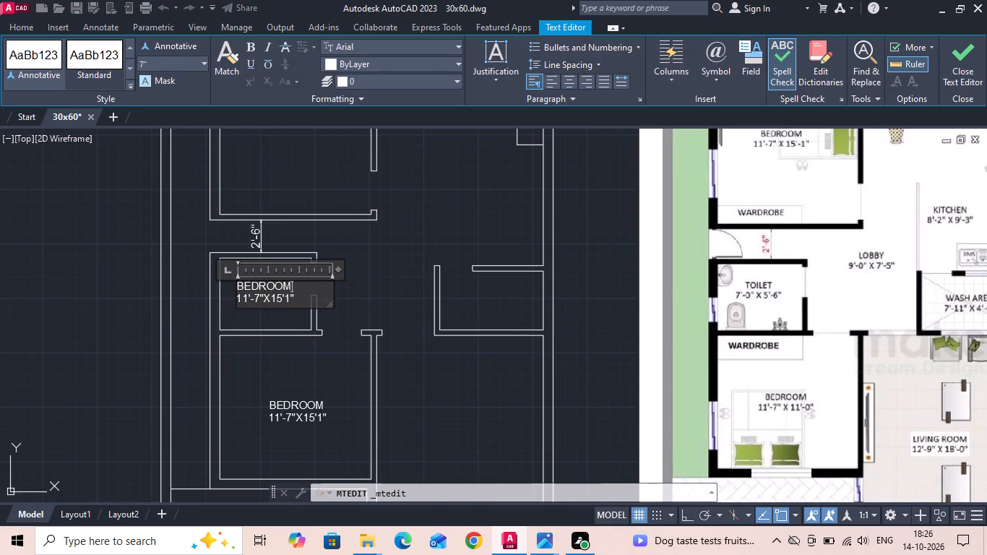
pyautogui.press('BackSpace')
pyautogui.press('BackSpace')
pyautogui.press('BackSpace')
pyautogui.press('BackSpace')
pyautogui.press('BackSpace')
pyautogui.press('BackSpace')
pyautogui.press('BackSpace')
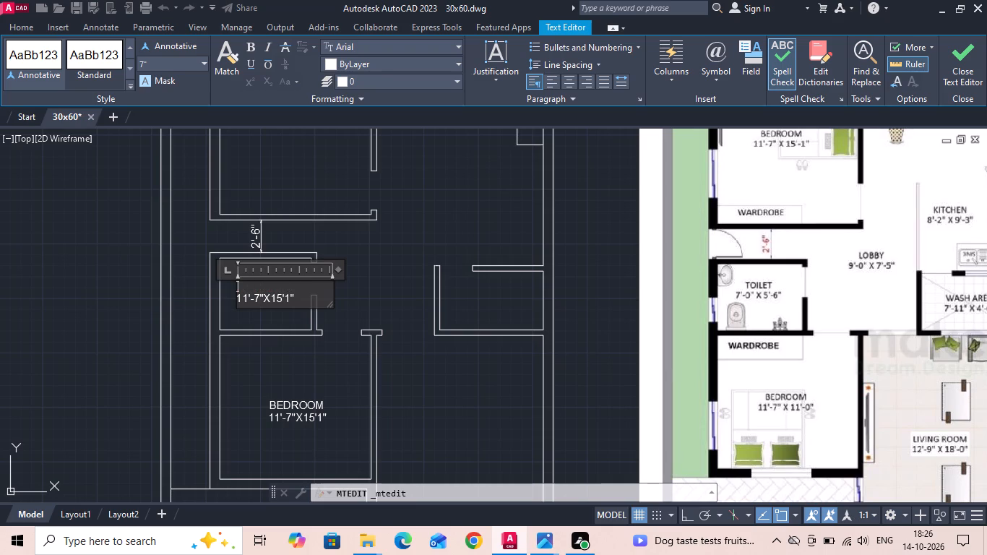
pyautogui.write('TOILET')
# Change the first dimension in the toilet label to 7'-0".
pyautogui.scroll(1, 251, 316)
pyautogui.click(244, 295)
pyautogui.press('BackSpace')
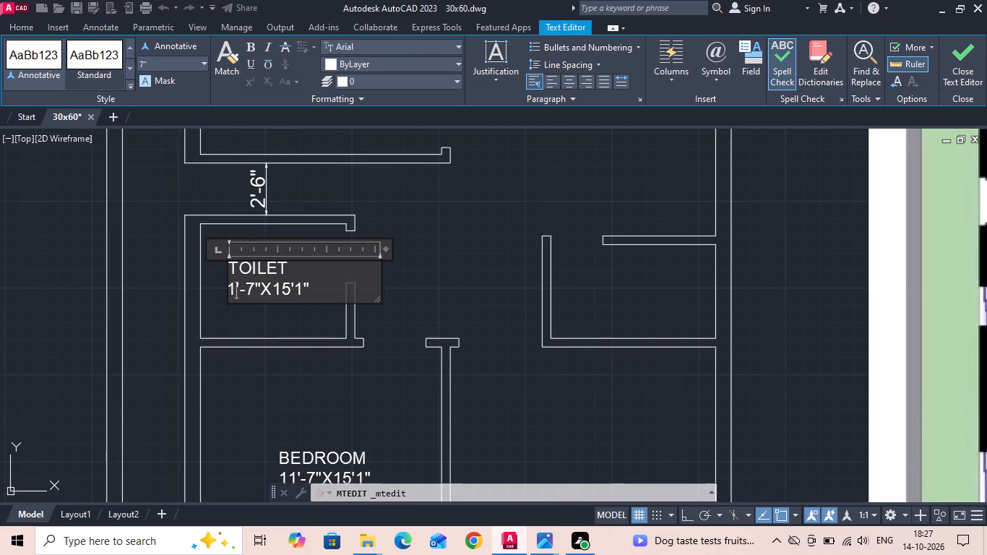
pyautogui.press('BackSpace')
pyautogui.press('7')
pyautogui.click(251, 291)
pyautogui.press('BackSpace')
pyautogui.press('0')
# Change the second dimension in the toilet label to 5'-6".
pyautogui.scroll(-1, 219, 324)
pyautogui.scroll(1, 280, 293)
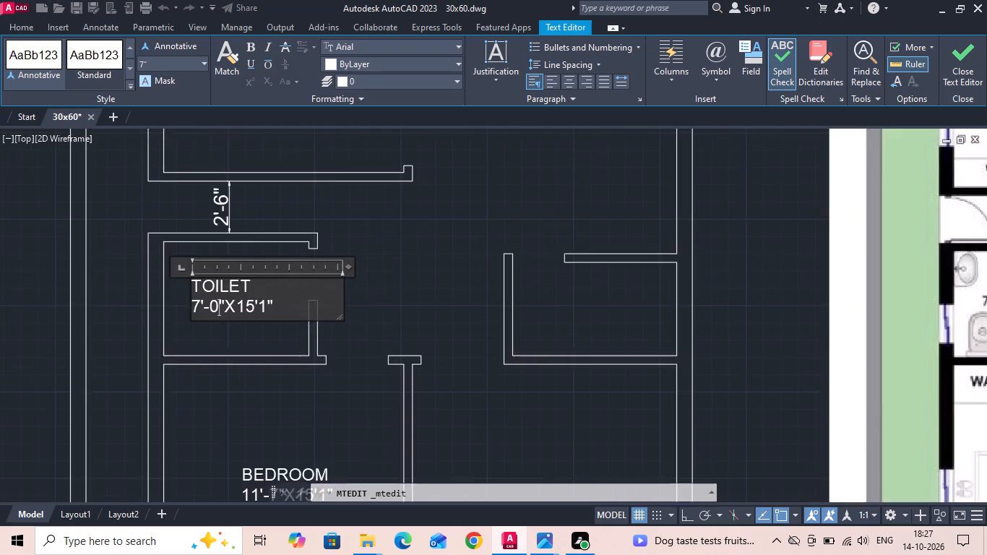
pyautogui.scroll(1, 280, 293)
pyautogui.click(259, 317)
pyautogui.press('BackSpace')
pyautogui.press('6')
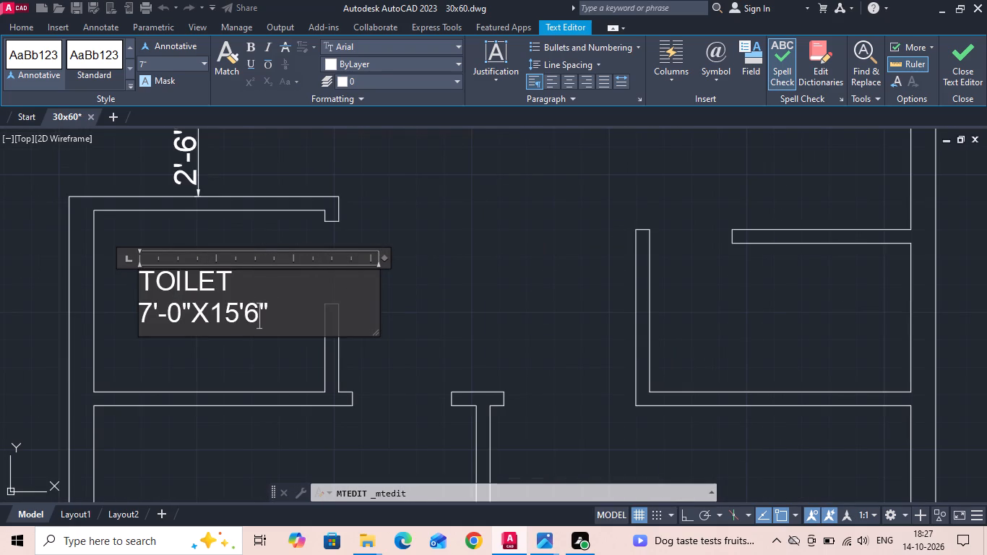
pyautogui.click(246, 309)
pyautogui.press('-')
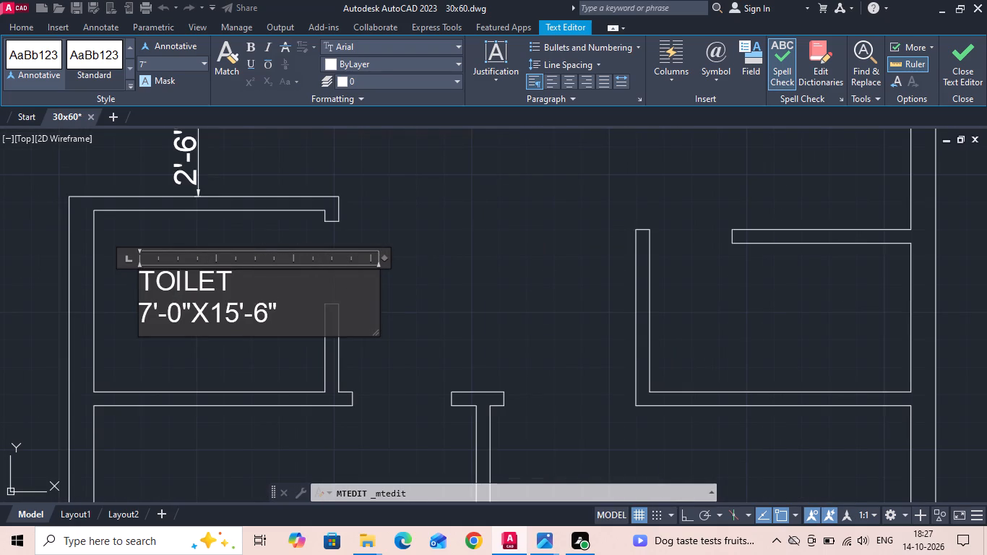
pyautogui.click(230, 312)
pyautogui.press('BackSpace')
pyautogui.scroll(-2, 225, 350)
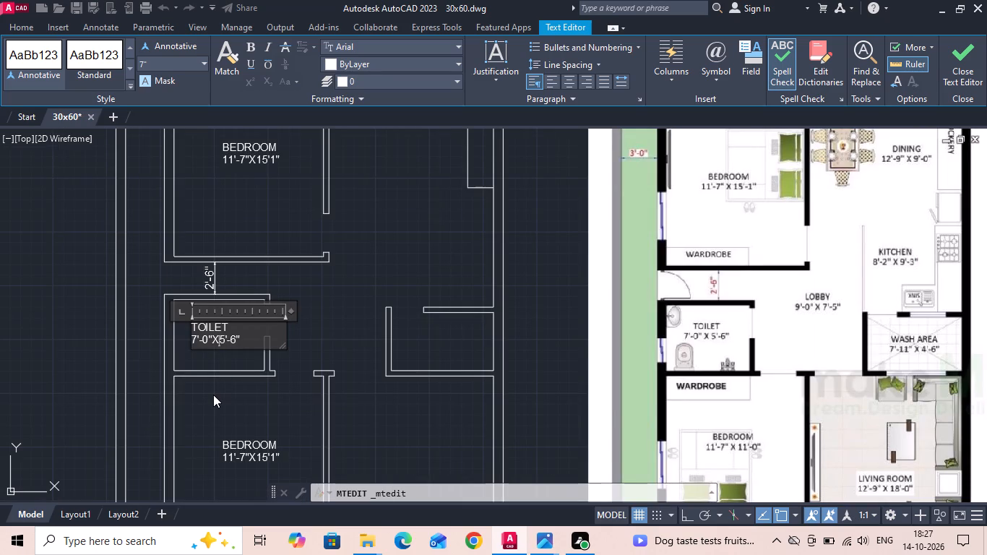
pyautogui.scroll(3, 217, 354)
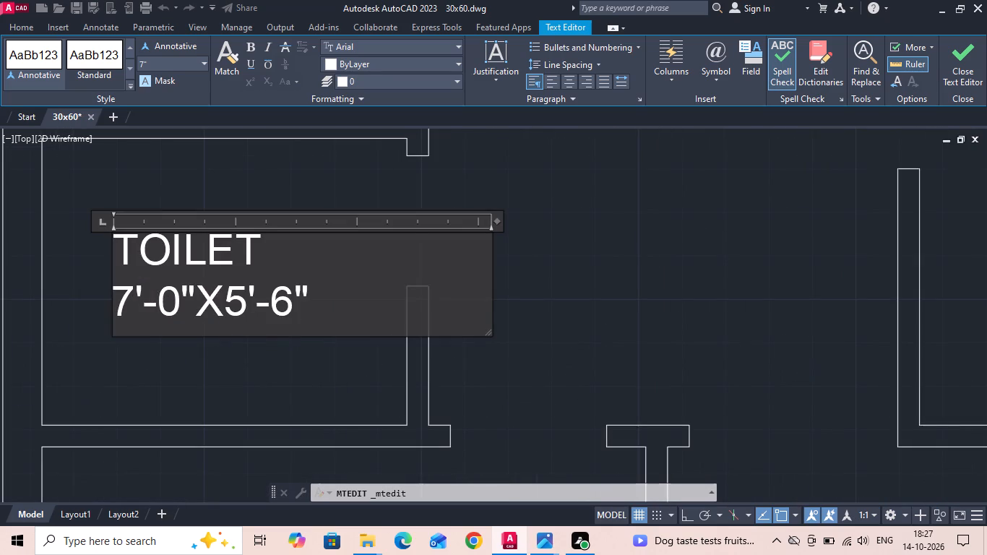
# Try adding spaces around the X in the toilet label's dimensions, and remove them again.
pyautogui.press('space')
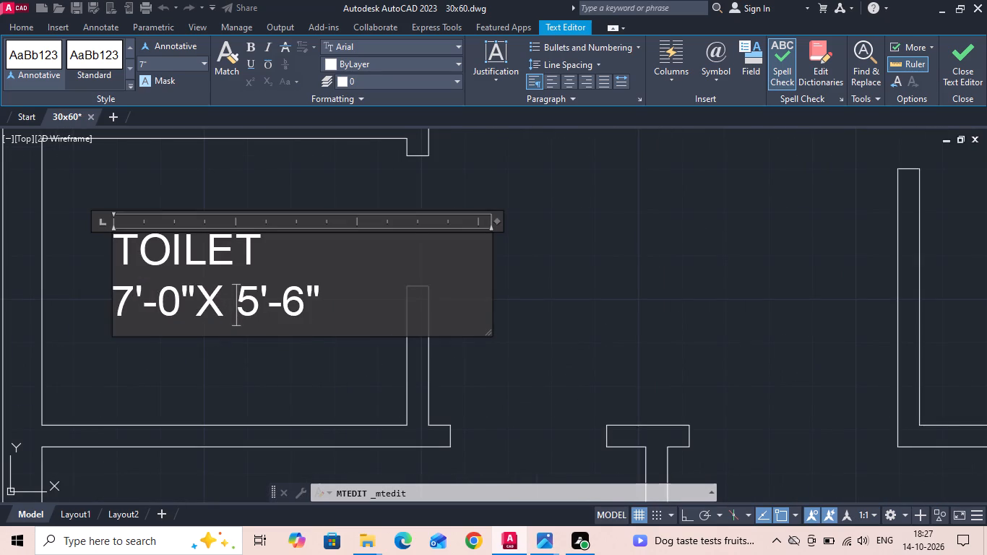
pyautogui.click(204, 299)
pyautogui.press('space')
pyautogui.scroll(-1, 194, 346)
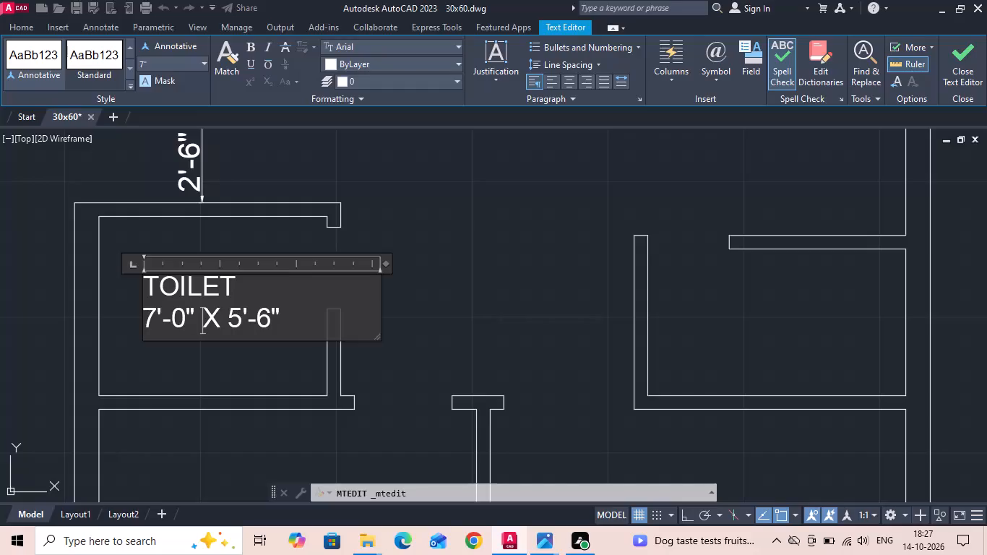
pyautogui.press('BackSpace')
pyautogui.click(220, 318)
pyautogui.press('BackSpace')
# Finish the toilet label and add the missing hyphen to the rear bedroom label so it reads 11'-7"X15'-1".
pyautogui.click(440, 296)
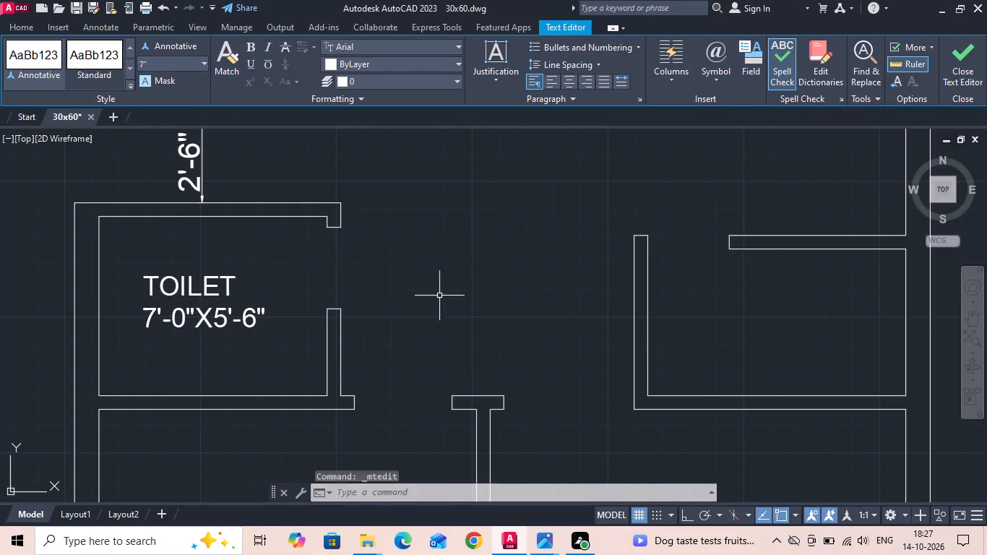
pyautogui.scroll(-1, 407, 341)
pyautogui.moveTo(351, 295); pyautogui.dragTo(337, 416, button='middle')
pyautogui.scroll(2, 341, 157)
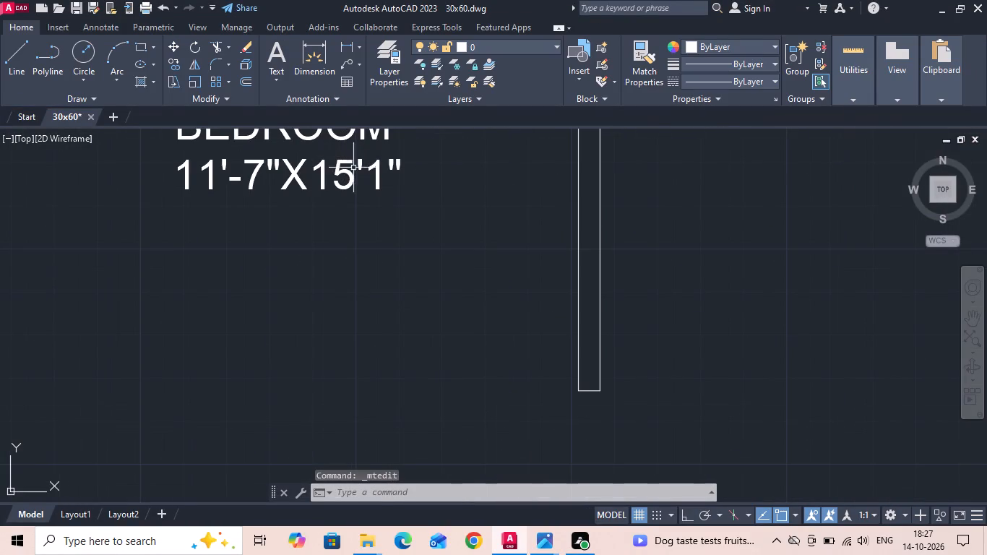
pyautogui.doubleClick(370, 168)
pyautogui.press('-')
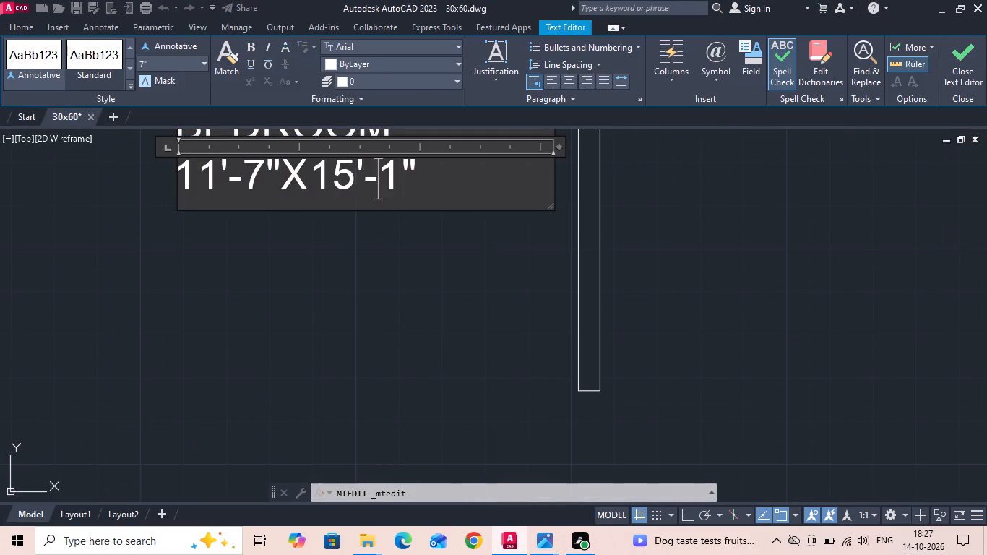
pyautogui.click(388, 257)
# Change the second dimension in the front bedroom label to 11'-0".
pyautogui.scroll(-2, 293, 291)
pyautogui.scroll(-2, 305, 230)
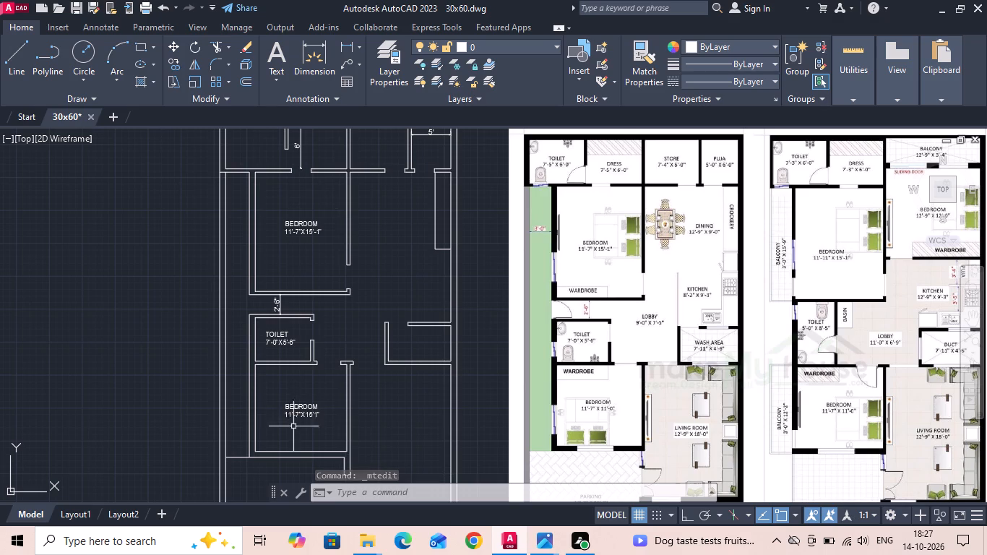
pyautogui.scroll(2, 290, 436)
pyautogui.scroll(-1, 289, 436)
pyautogui.moveTo(289, 427); pyautogui.dragTo(246, 343, button='middle')
pyautogui.scroll(2, 275, 319)
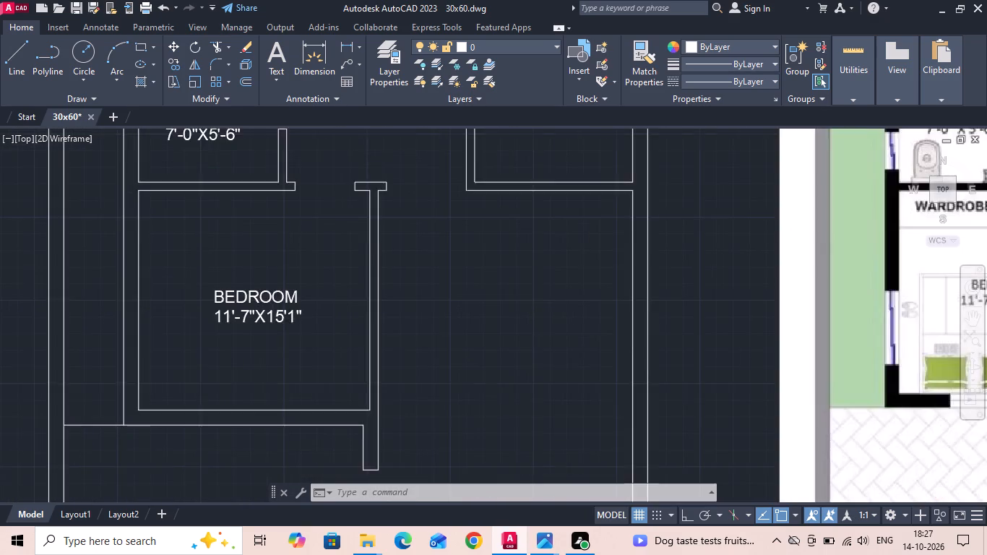
pyautogui.doubleClick(285, 320)
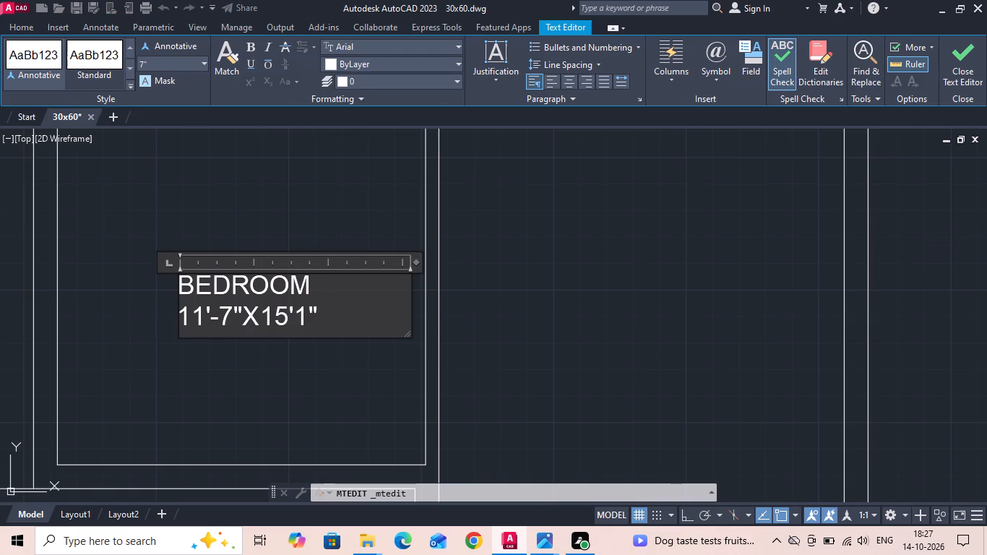
pyautogui.press('BackSpace')
pyautogui.press('1')
pyautogui.click(295, 322)
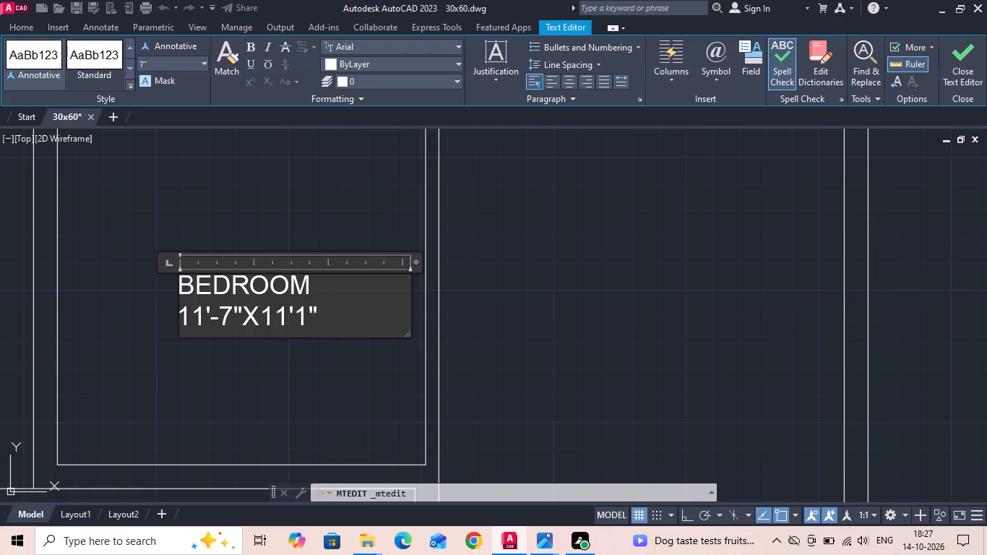
pyautogui.press('-')
pyautogui.click(316, 322)
pyautogui.press('=')
pyautogui.press('BackSpace')
pyautogui.press('BackSpace')
pyautogui.press('0')
pyautogui.scroll(-1, 283, 354)
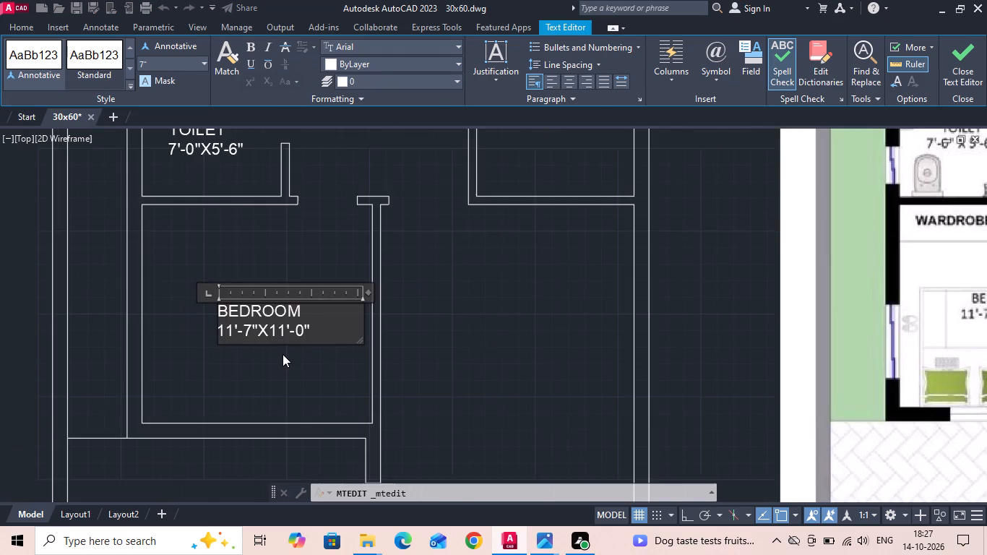
pyautogui.scroll(-1, 282, 354)
pyautogui.click(437, 293)
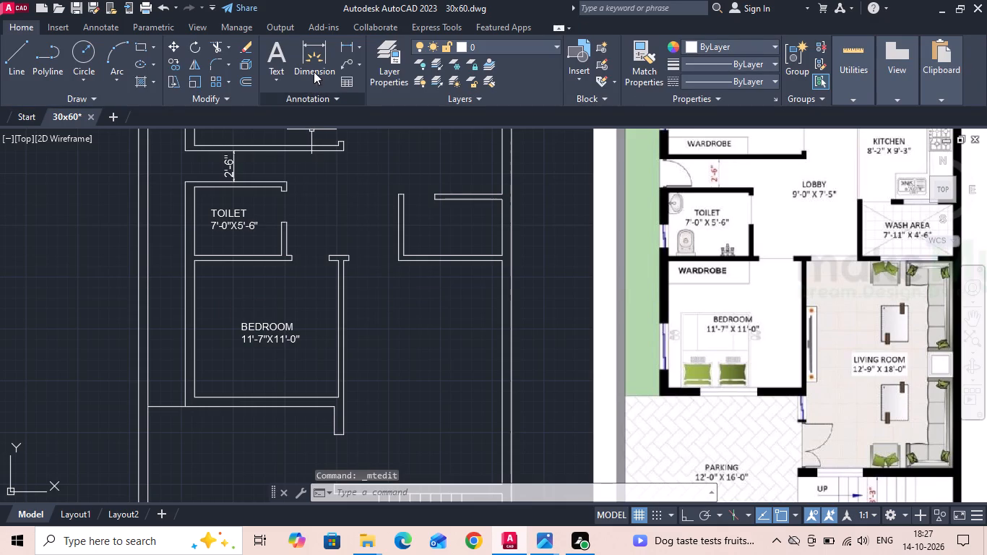
# Check the front bedroom wardrobe's depth in the reference image with a linear dimension, turning Ortho on.
pyautogui.click(344, 44)
pyautogui.scroll(2, 689, 284)
pyautogui.scroll(1, 789, 246)
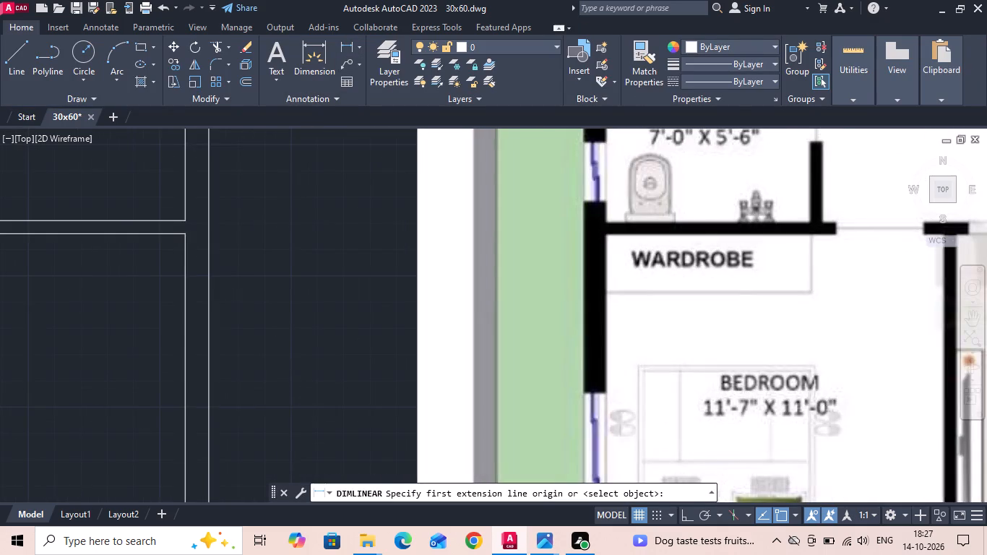
pyautogui.click(765, 227)
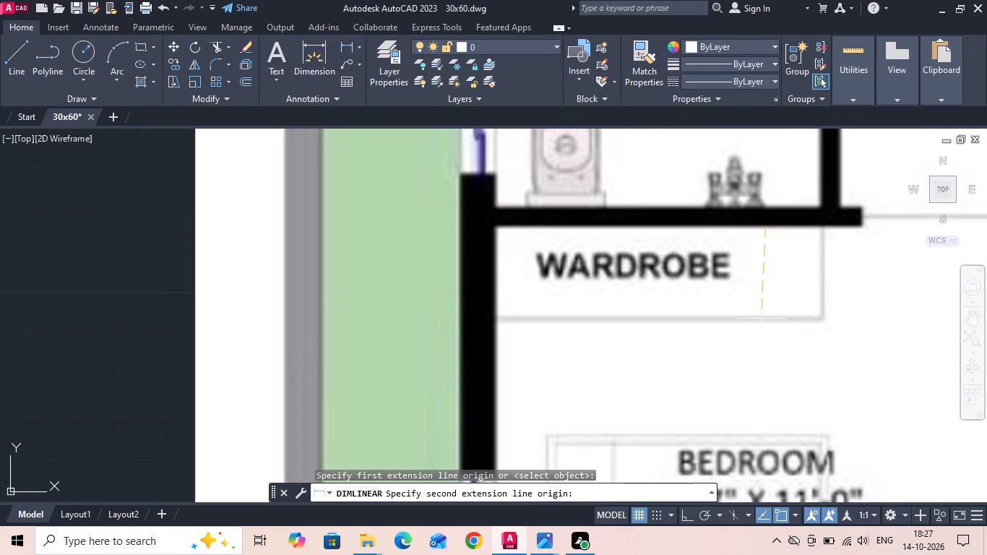
pyautogui.press('F8')
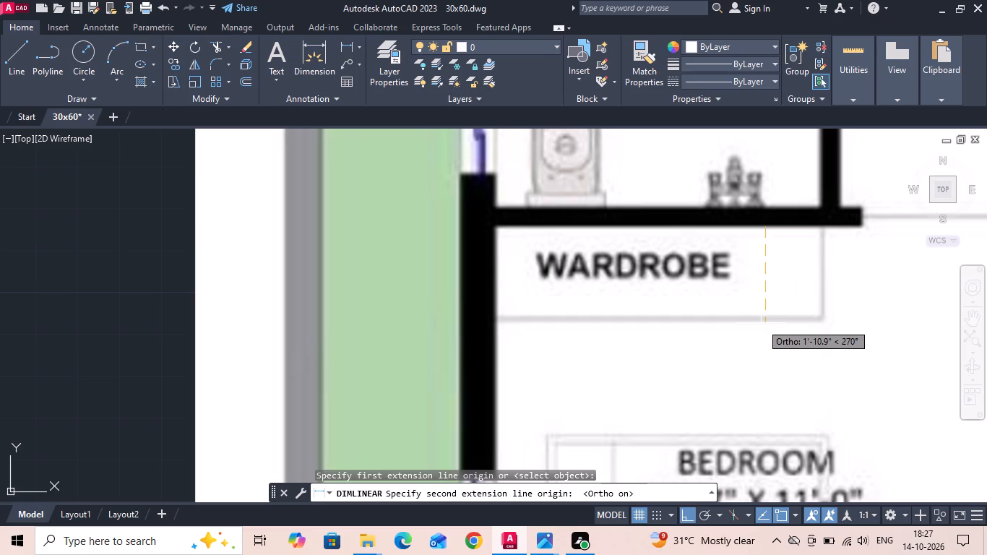
pyautogui.press('Escape')
# Check the thickness of the outer wall beside the wardrobe in the reference image with a linear dimension.
pyautogui.press('space')
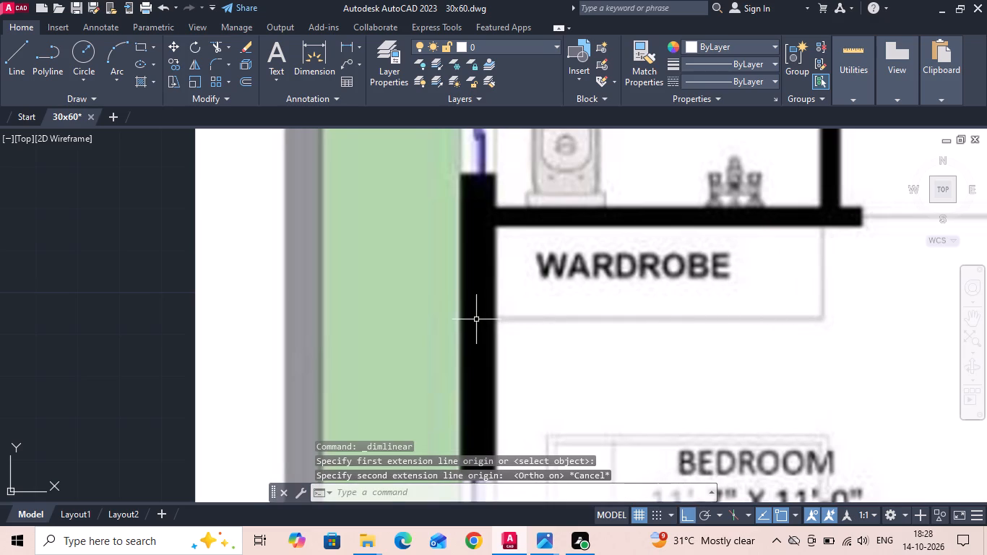
pyautogui.click(496, 303)
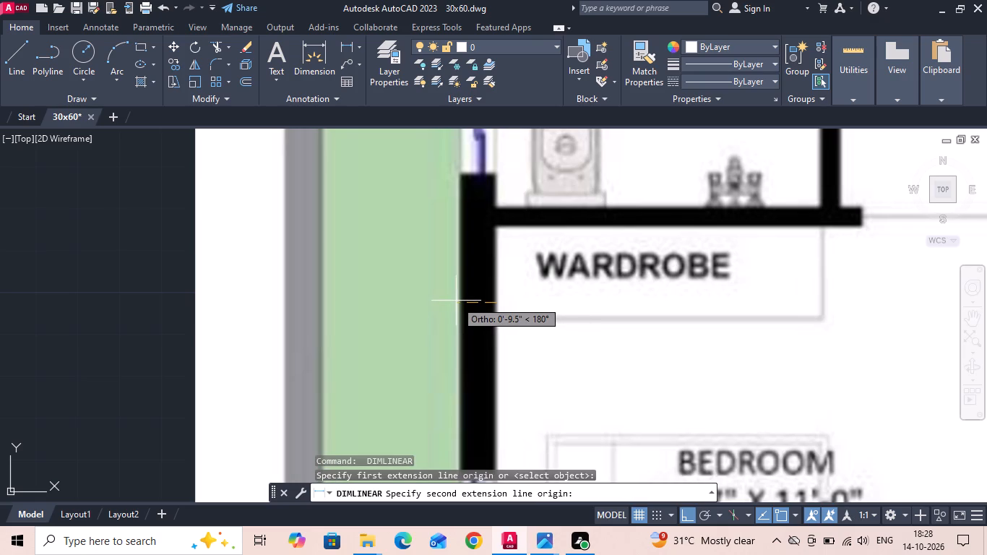
pyautogui.press('Escape')
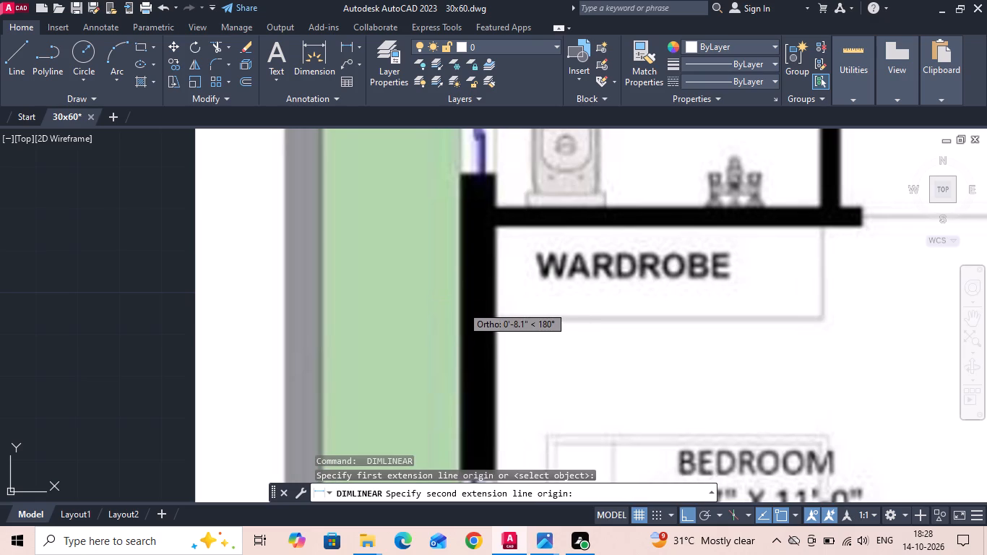
# Recheck the front bedroom wardrobe's depth in the reference image, from the toilet wall to its front edge.
pyautogui.press('space')
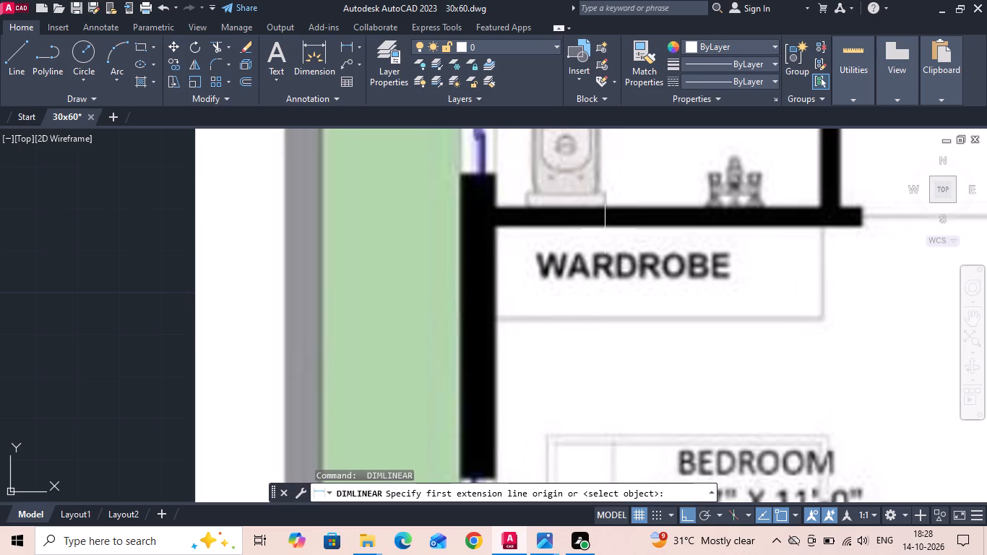
pyautogui.click(605, 228)
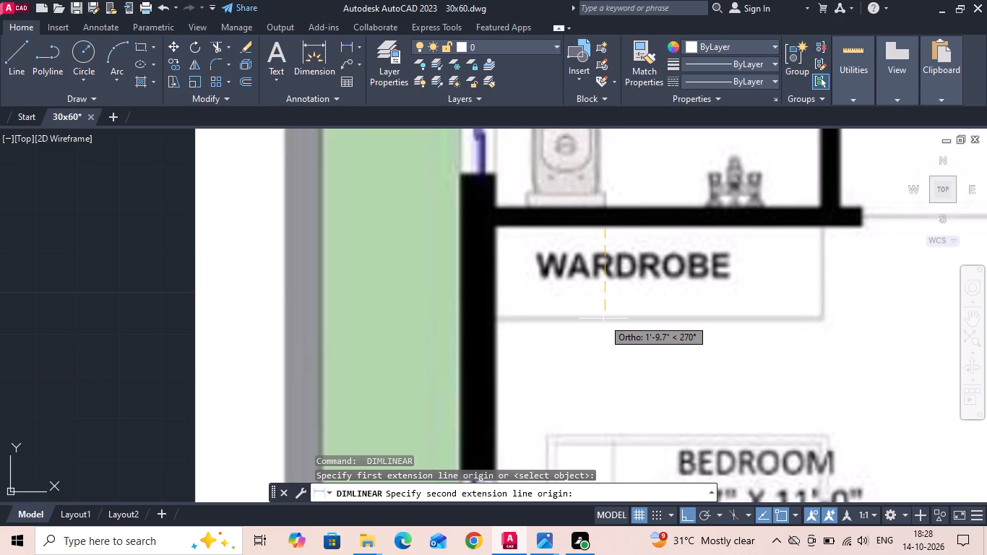
pyautogui.press('Escape')
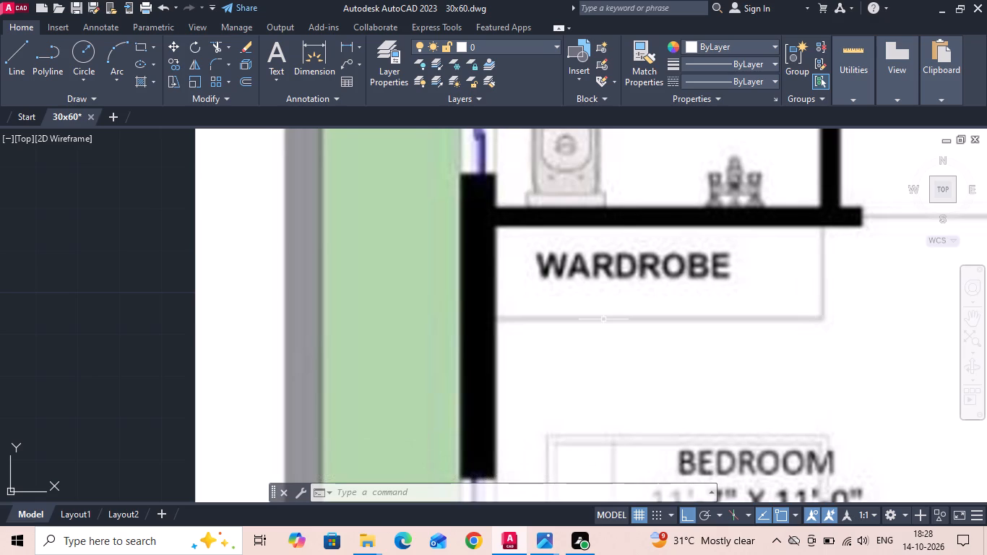
# Check the toilet's inner length between its upper and lower walls in the reference image with a linear dimension.
pyautogui.scroll(-2, 605, 314)
pyautogui.scroll(-1, 700, 285)
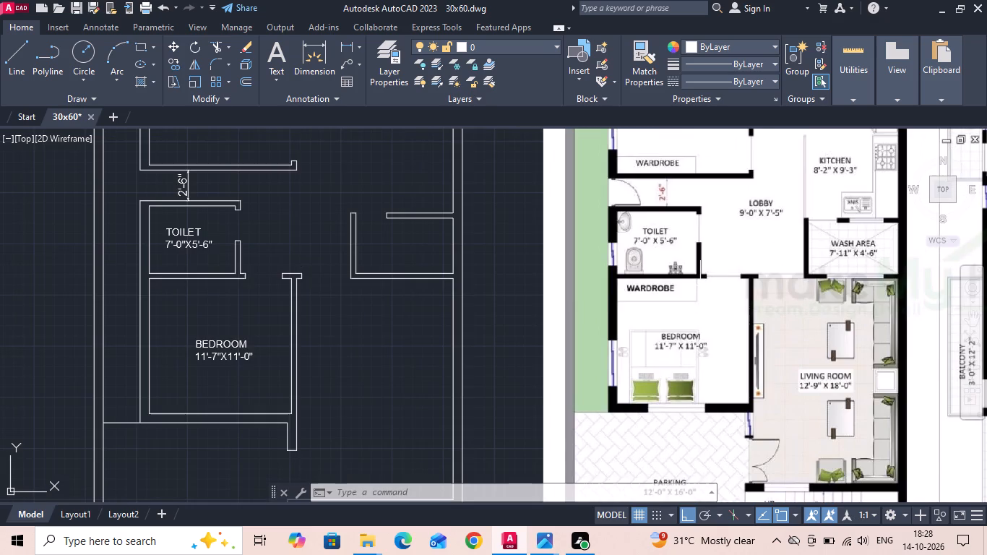
pyautogui.click(346, 48)
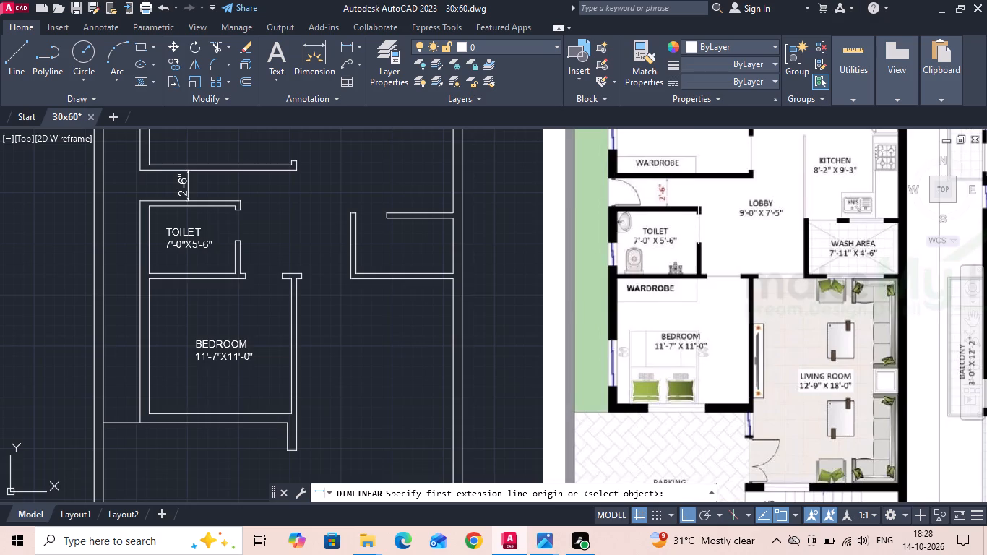
pyautogui.scroll(2, 698, 218)
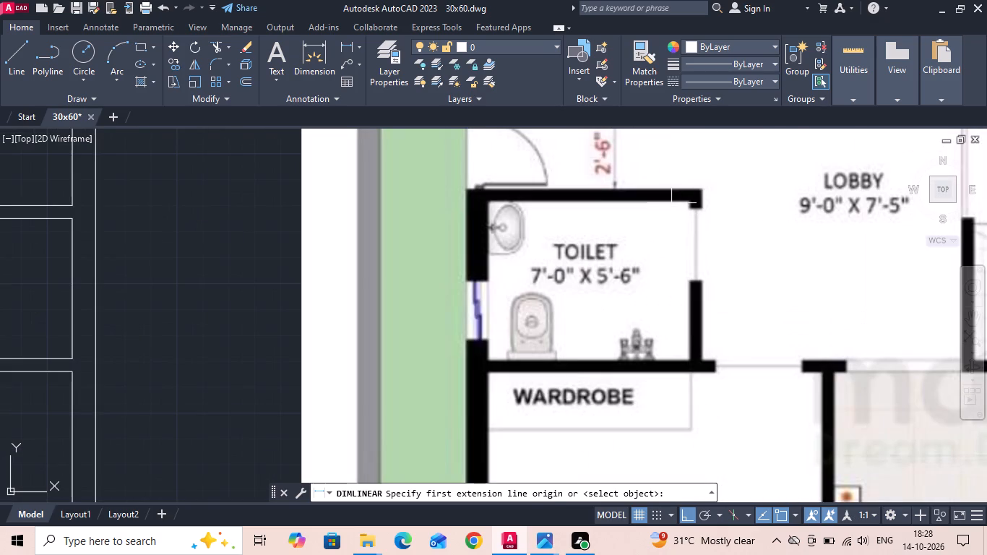
pyautogui.click(671, 203)
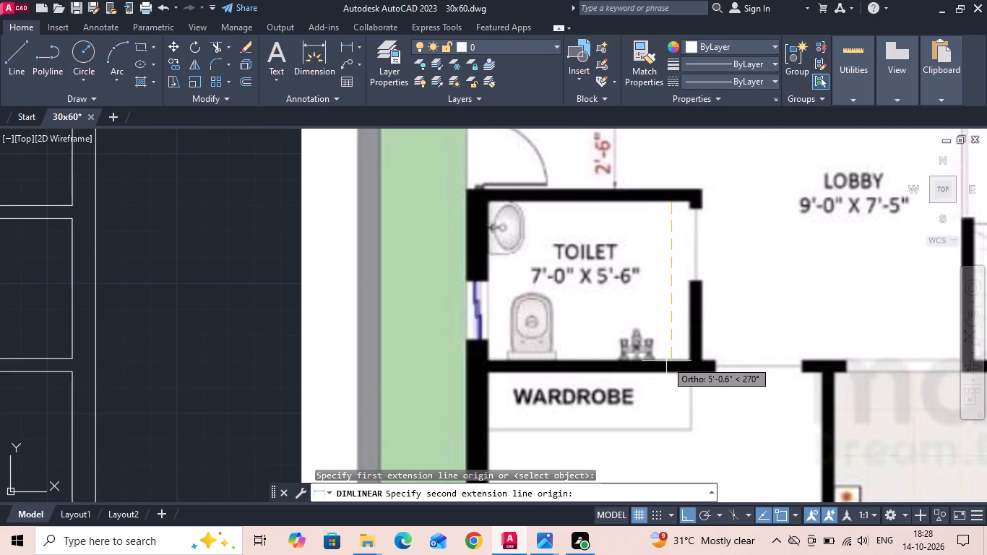
pyautogui.scroll(1, 666, 361)
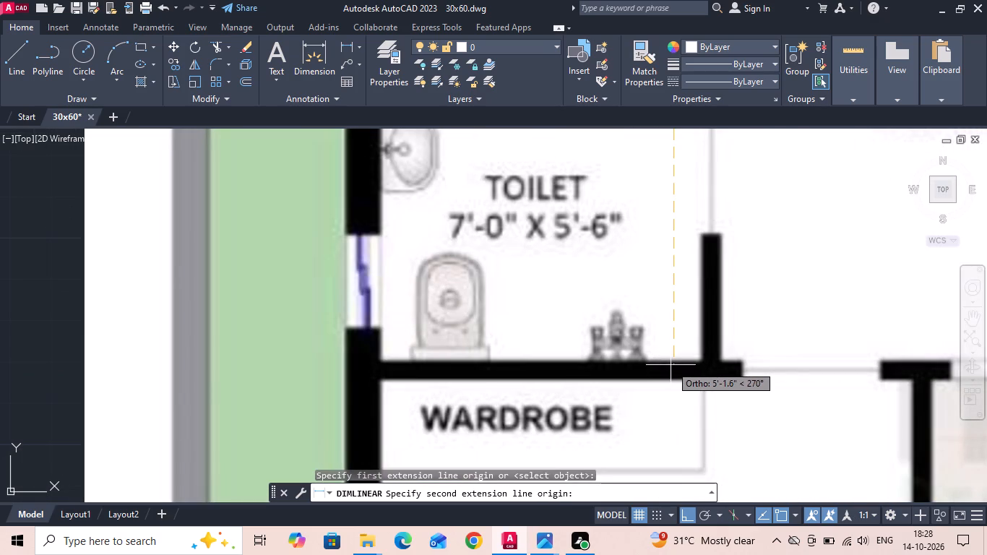
pyautogui.press('Escape')
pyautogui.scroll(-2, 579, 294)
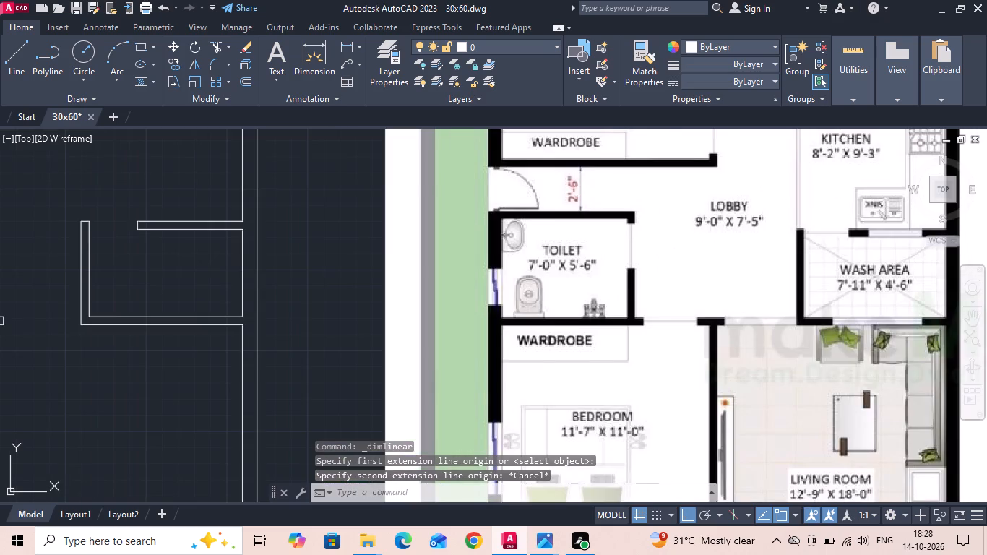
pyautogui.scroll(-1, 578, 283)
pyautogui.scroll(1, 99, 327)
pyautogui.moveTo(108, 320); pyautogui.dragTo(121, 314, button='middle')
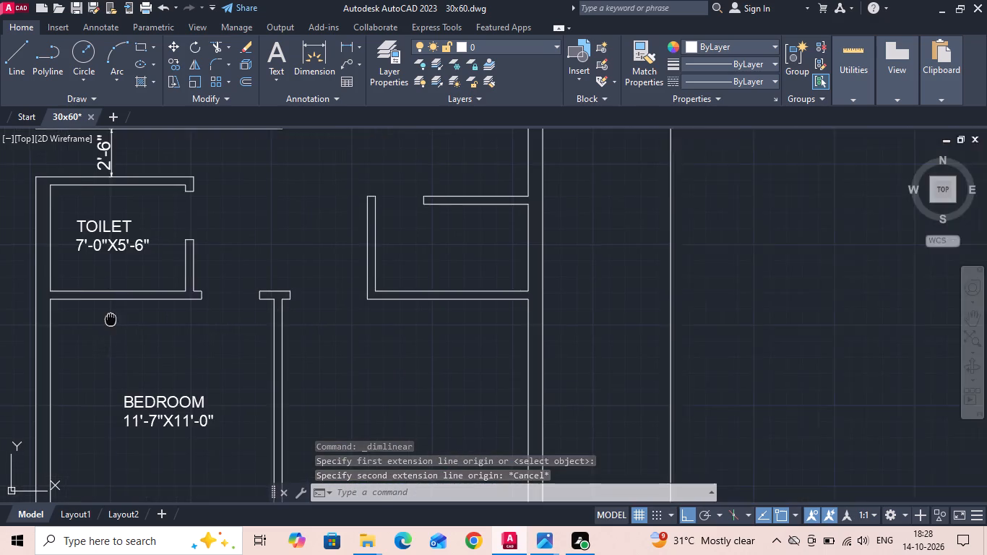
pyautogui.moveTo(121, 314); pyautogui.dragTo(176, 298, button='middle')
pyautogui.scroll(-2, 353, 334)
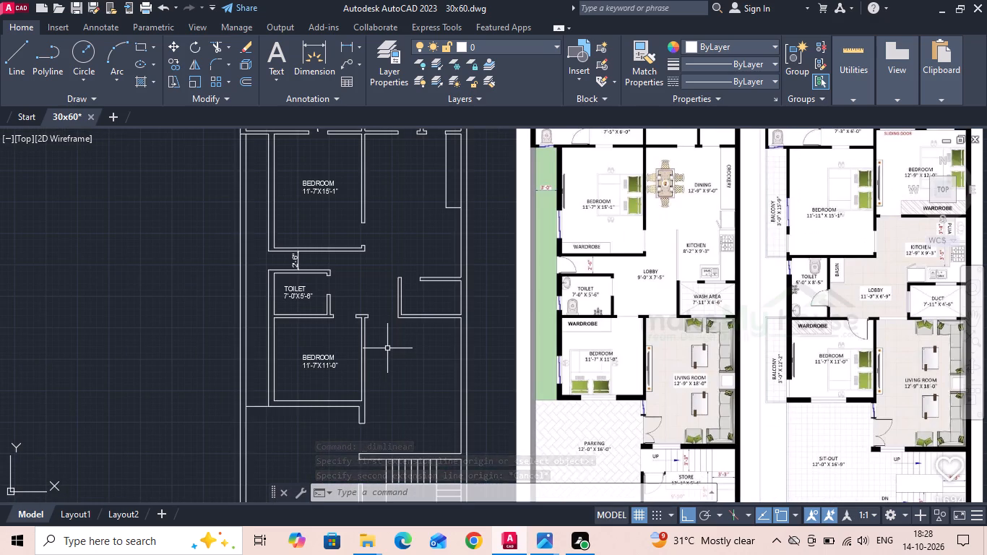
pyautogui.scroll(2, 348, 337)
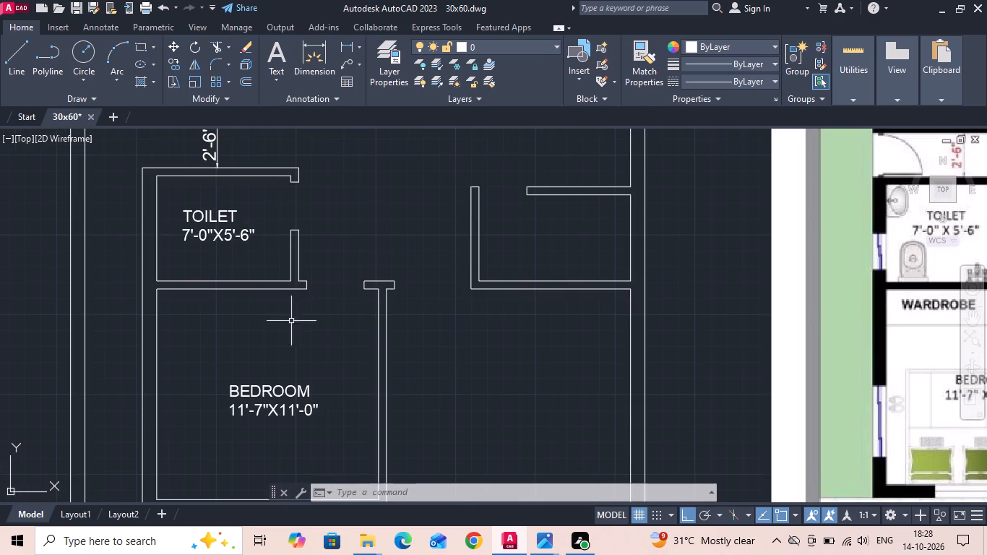
# Offset the front bedroom's wall line below the toilet by 18" into the bedroom as the wardrobe front.
pyautogui.write('O')
pyautogui.press('space')
pyautogui.press('1')
pyautogui.press('8')
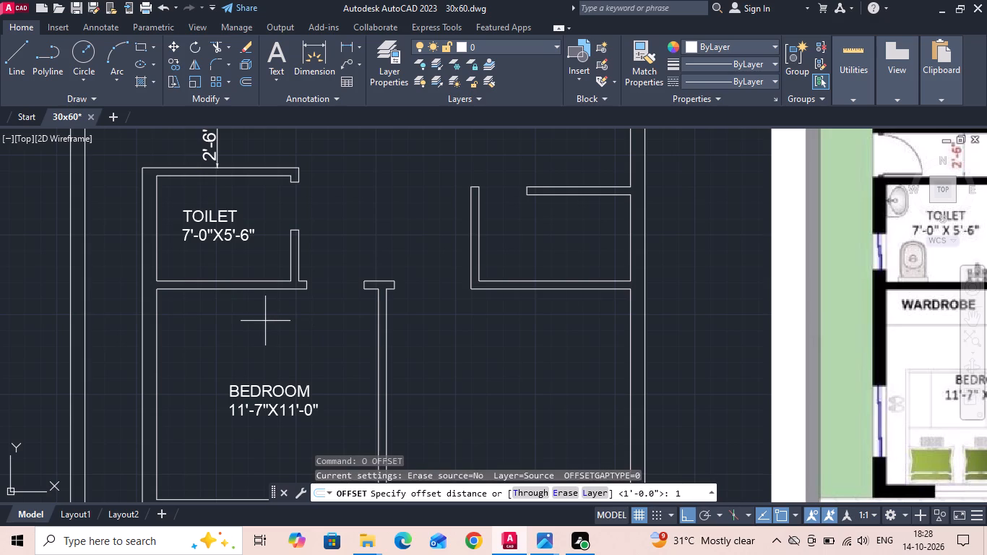
pyautogui.press('Return')
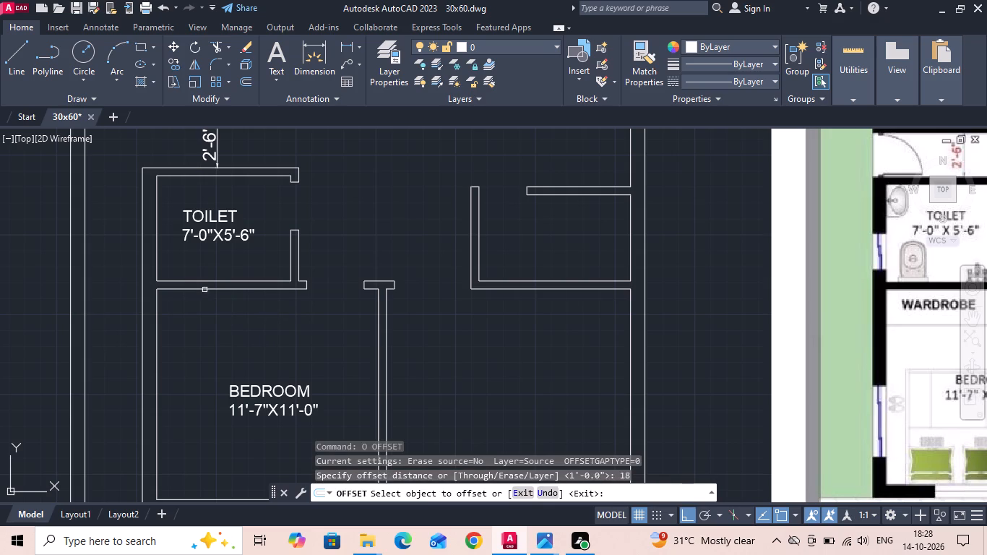
pyautogui.moveTo(203, 288); pyautogui.dragTo(199, 299)
pyautogui.click(186, 334)
# Offset the inner line of the outer wall by 18" into the dress room for its wardrobe.
pyautogui.scroll(-2, 219, 355)
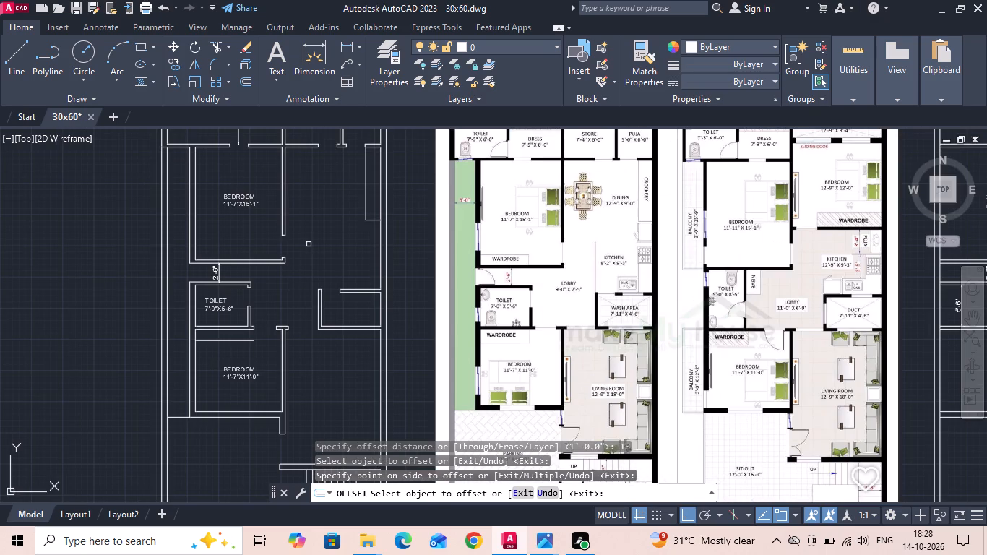
pyautogui.moveTo(309, 245); pyautogui.dragTo(314, 261, button='middle')
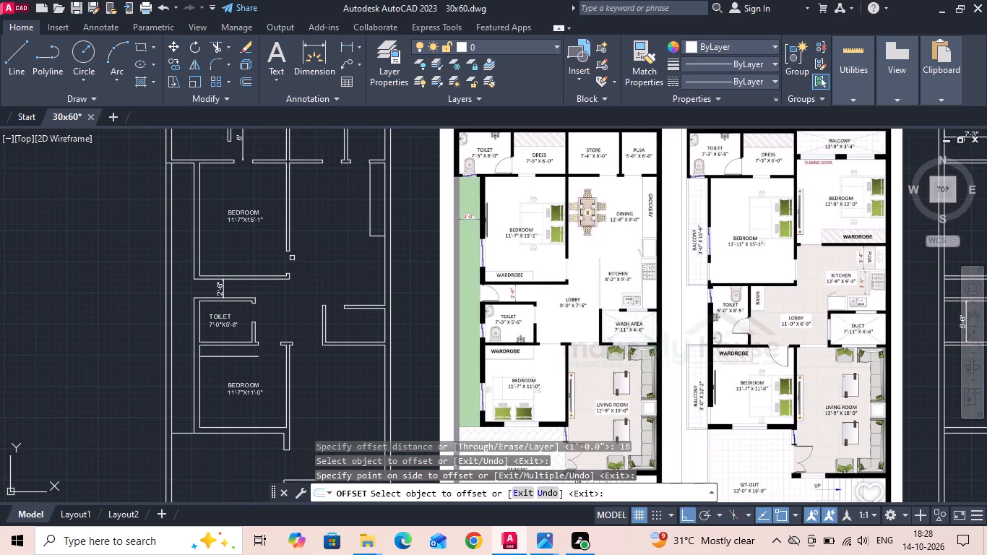
pyautogui.moveTo(292, 263); pyautogui.dragTo(293, 321, button='middle')
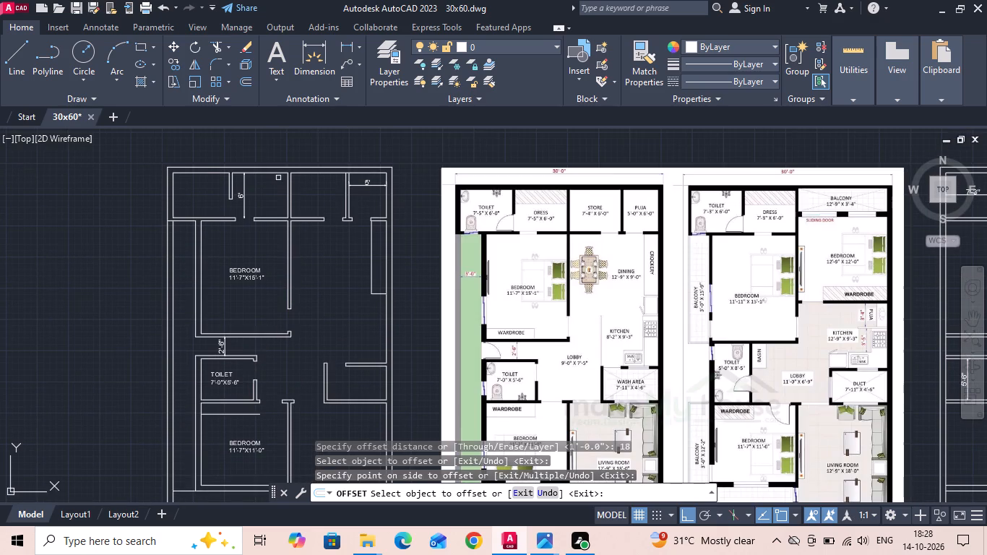
pyautogui.scroll(2, 264, 170)
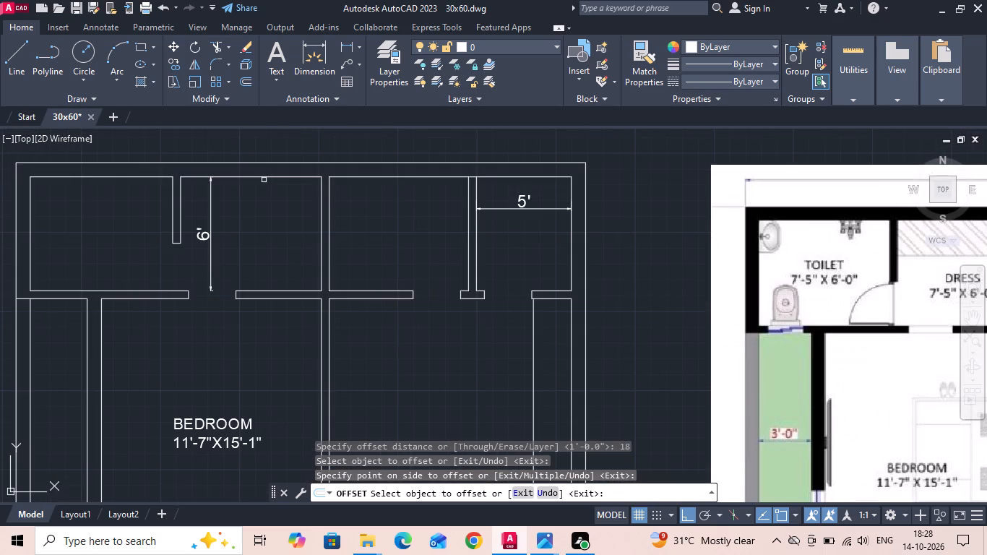
pyautogui.click(264, 178)
pyautogui.click(259, 222)
pyautogui.scroll(-2, 259, 222)
pyautogui.moveTo(276, 305); pyautogui.dragTo(286, 204, button='middle')
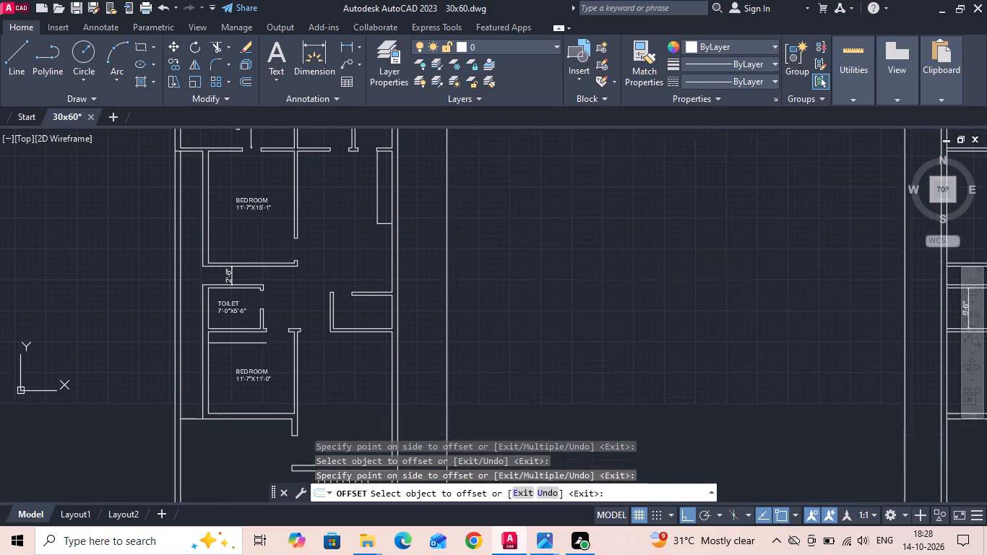
pyautogui.press('Escape')
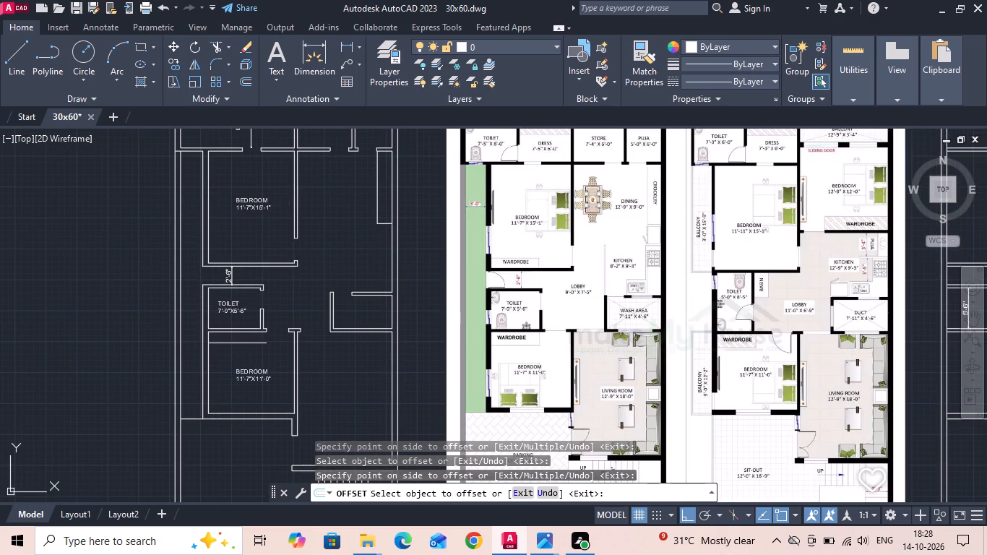
# Extend the inner face of the toilet's door-side wall down to the front bedroom's wardrobe line.
pyautogui.scroll(2, 249, 346)
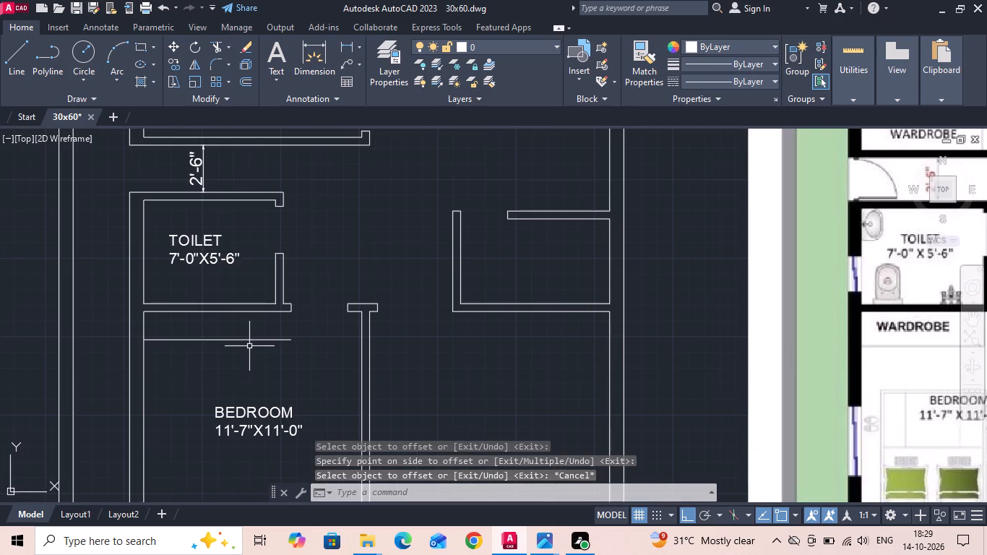
pyautogui.moveTo(234, 342); pyautogui.dragTo(130, 342, button='middle')
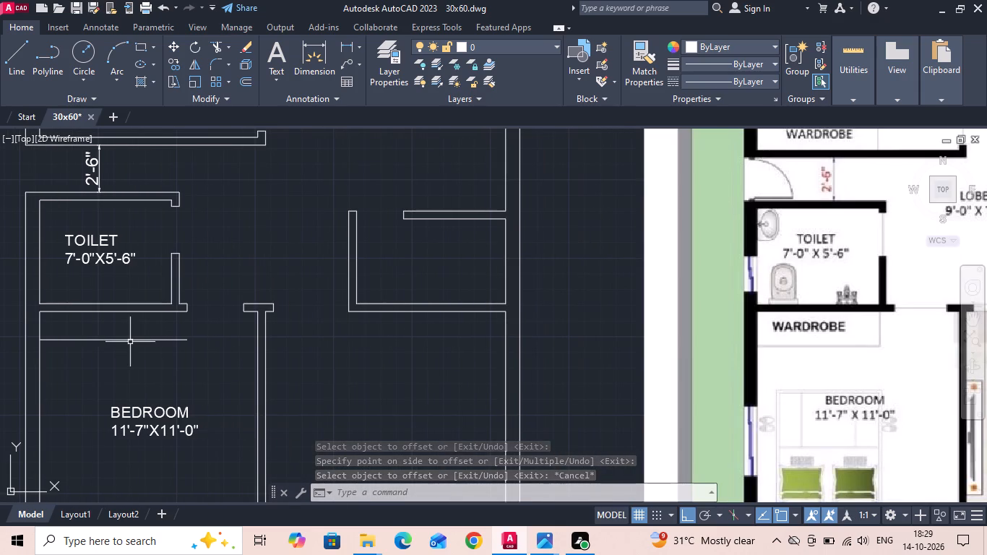
pyautogui.middleClick(130, 342)
pyautogui.write('EX')
pyautogui.press('space')
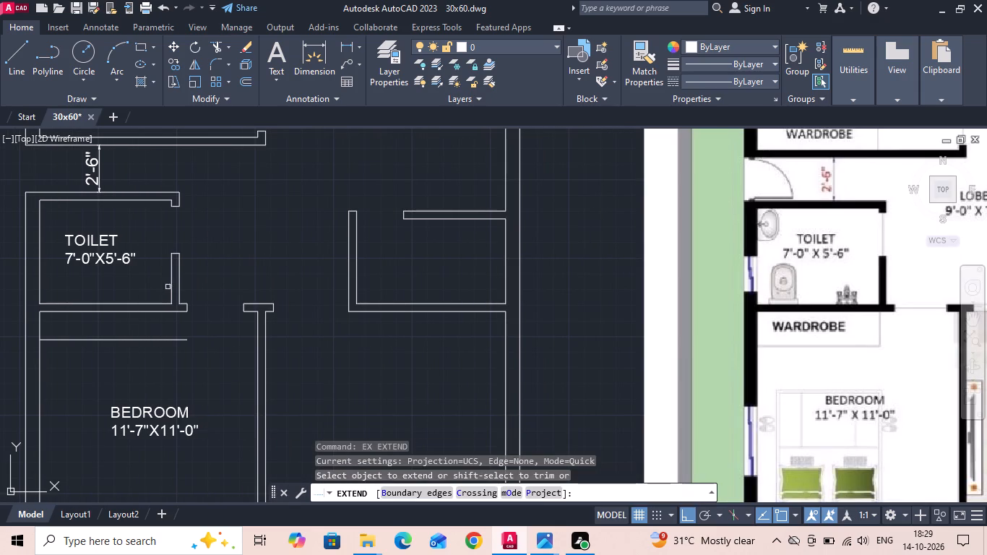
pyautogui.click(171, 288)
pyautogui.click(168, 299)
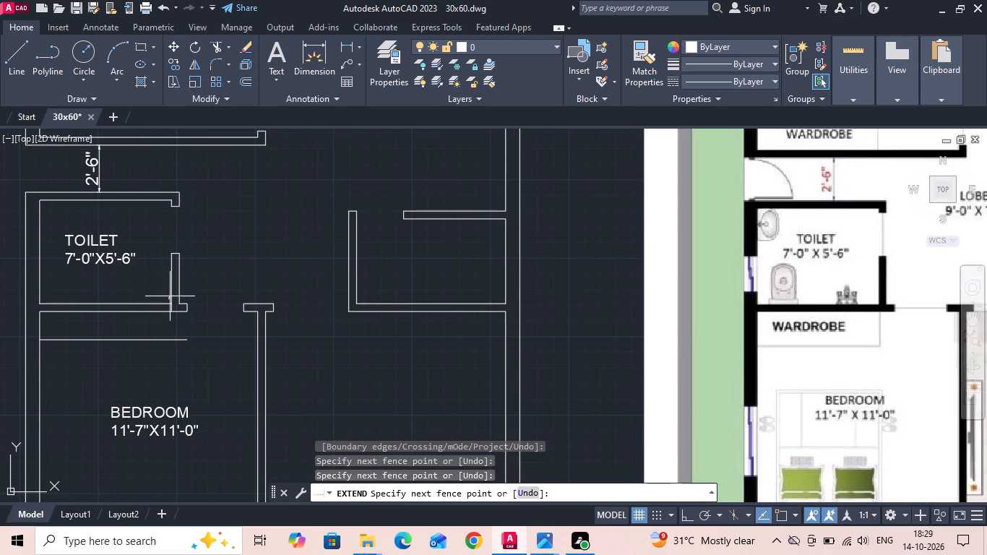
pyautogui.click(173, 286)
pyautogui.press('Escape')
# Trim the wardrobe front line past its side and the side line's segment crossing the toilet wall.
pyautogui.write('TR')
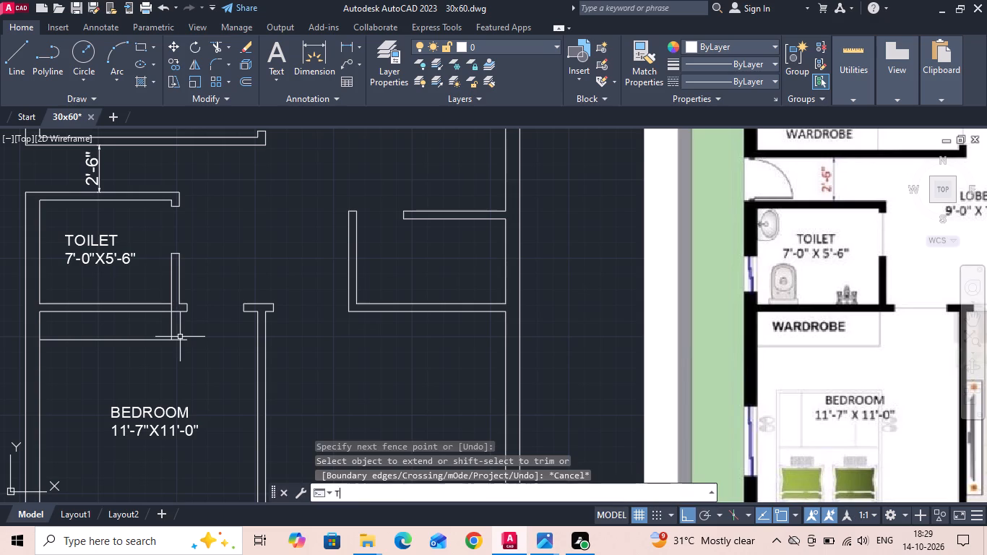
pyautogui.press('space')
pyautogui.press('space')
pyautogui.click(182, 341)
pyautogui.scroll(1, 171, 308)
pyautogui.click(171, 308)
pyautogui.scroll(-1, 211, 342)
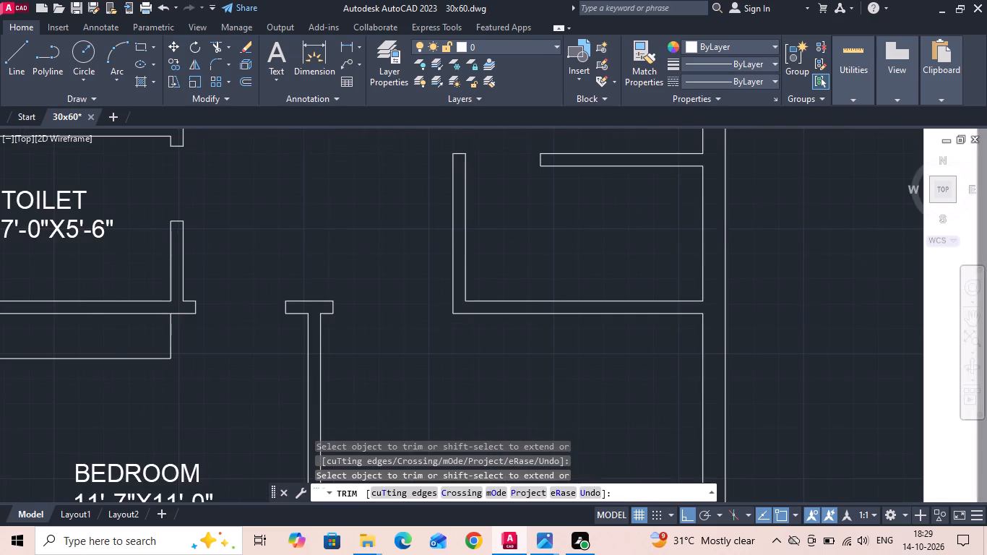
pyautogui.press('Escape')
pyautogui.scroll(-2, 254, 335)
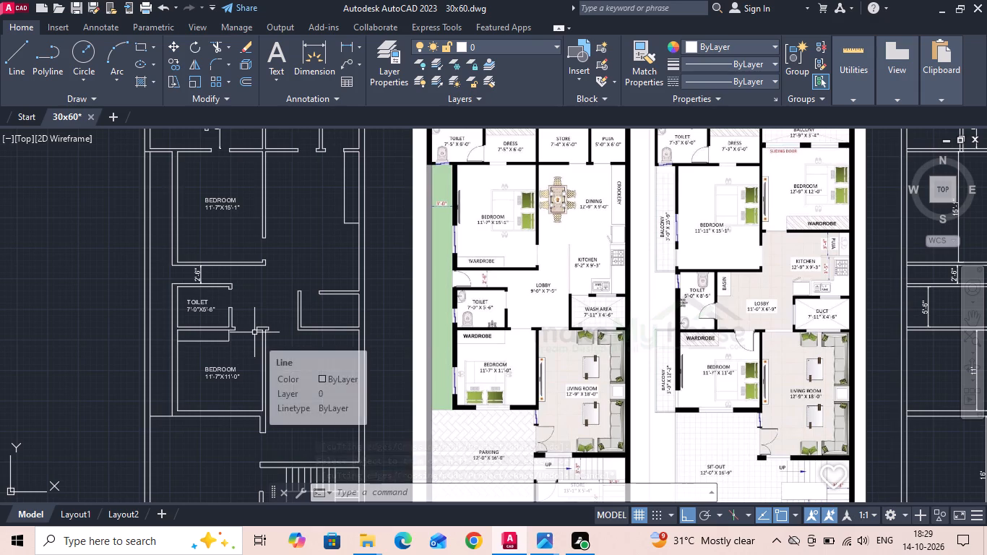
# Copy the rear bedroom's label horizontally about 12' into the dining area.
pyautogui.moveTo(251, 335); pyautogui.dragTo(251, 349, button='middle')
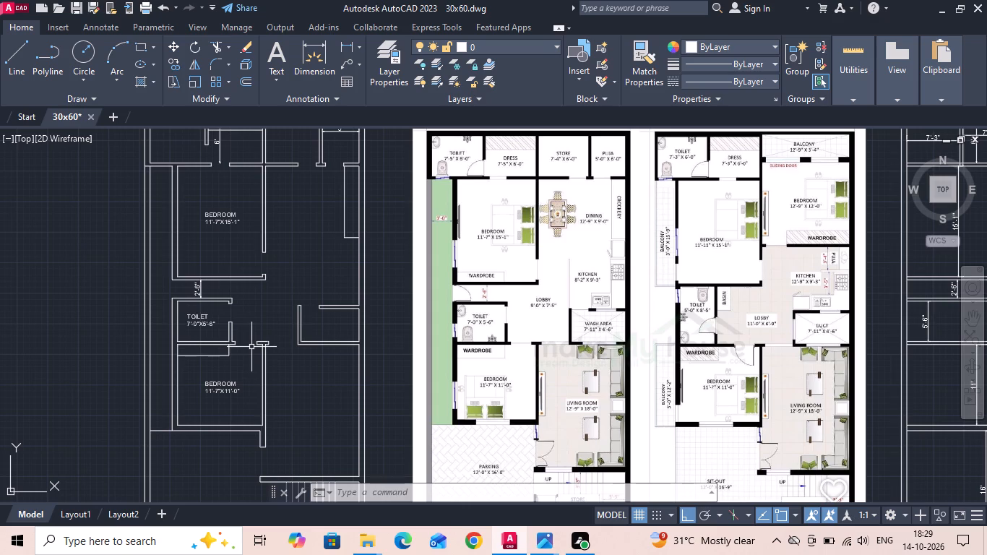
pyautogui.click(233, 218)
pyautogui.rightClick(233, 217)
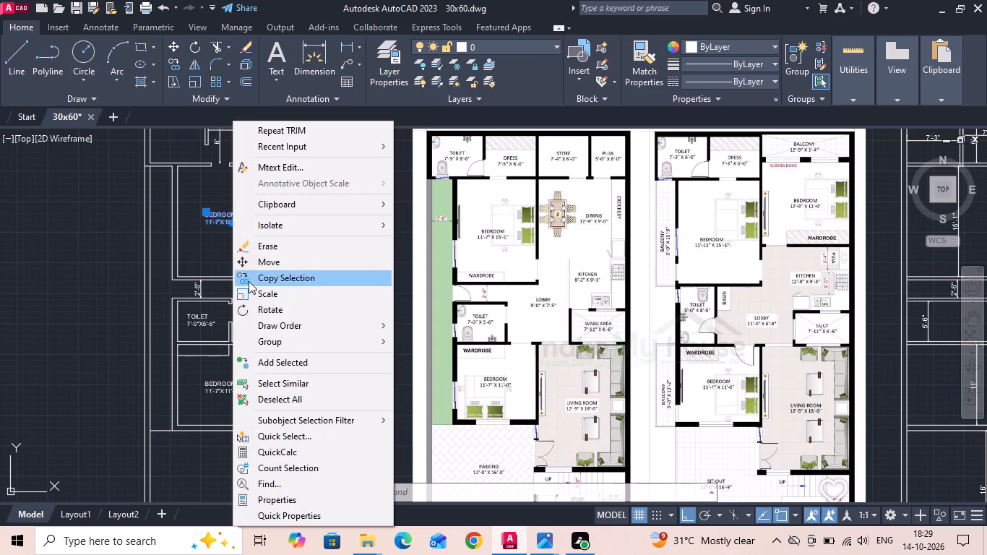
pyautogui.click(259, 276)
pyautogui.scroll(1, 241, 205)
pyautogui.moveTo(241, 204); pyautogui.dragTo(227, 222, button='middle')
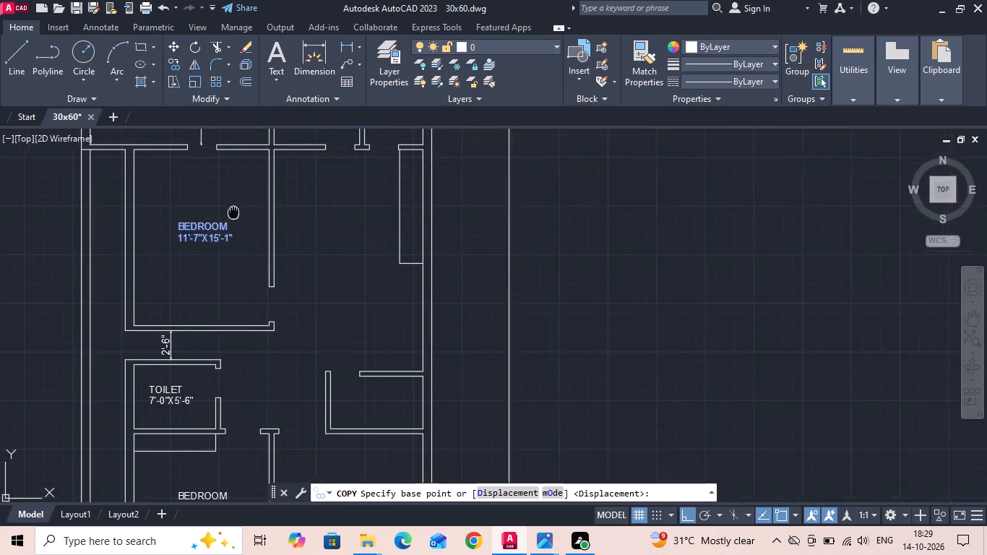
pyautogui.moveTo(227, 222); pyautogui.dragTo(174, 321, button='middle')
pyautogui.moveTo(178, 373); pyautogui.dragTo(210, 376)
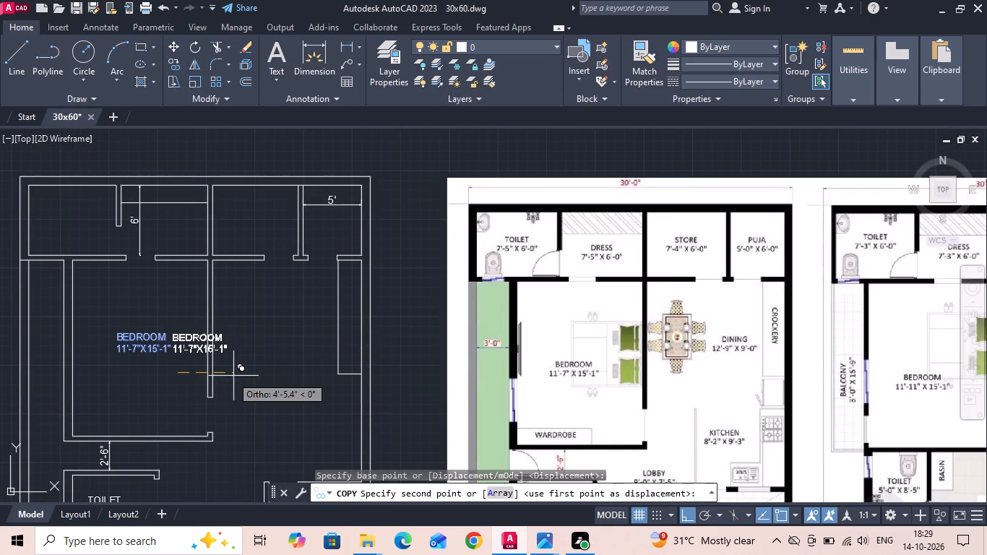
pyautogui.click(318, 379)
pyautogui.press('Escape')
# Change the room name in the dining area's copied label to DINING.
pyautogui.scroll(1, 290, 327)
pyautogui.moveTo(288, 327); pyautogui.dragTo(254, 321, button='middle')
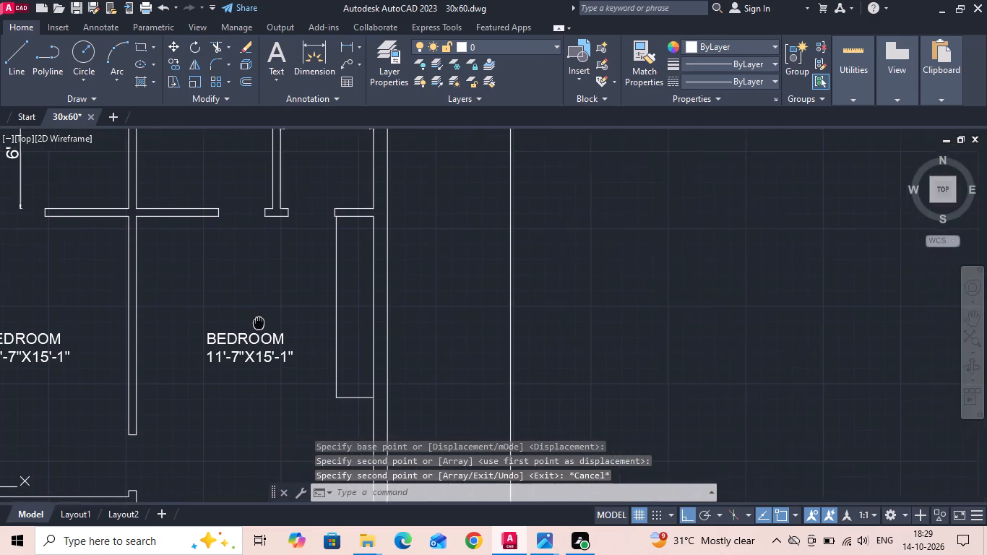
pyautogui.moveTo(254, 321); pyautogui.dragTo(239, 314, button='middle')
pyautogui.moveTo(236, 314); pyautogui.dragTo(194, 299, button='middle')
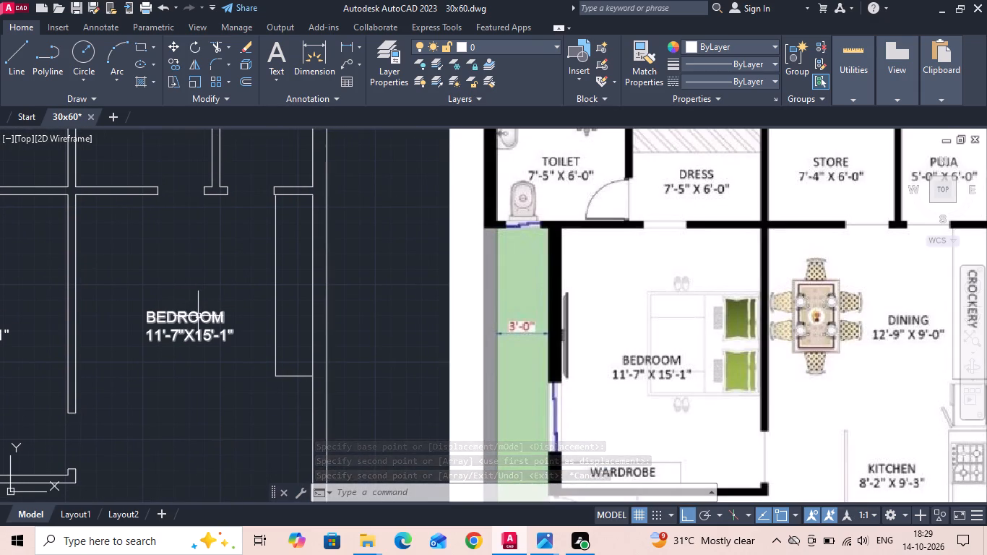
pyautogui.doubleClick(198, 316)
pyautogui.click(231, 326)
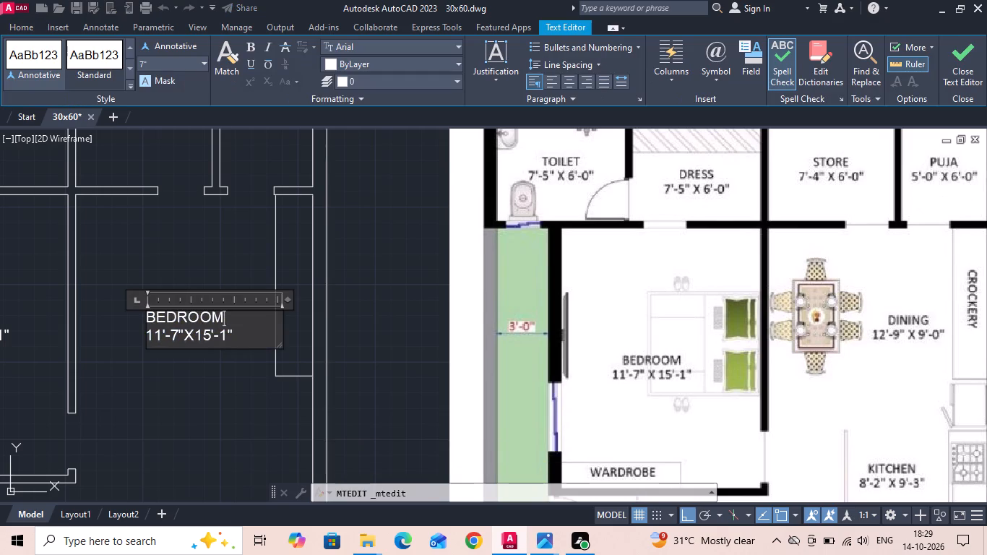
pyautogui.press('BackSpace')
pyautogui.press('BackSpace')
pyautogui.press('BackSpace')
pyautogui.press('BackSpace')
pyautogui.press('BackSpace')
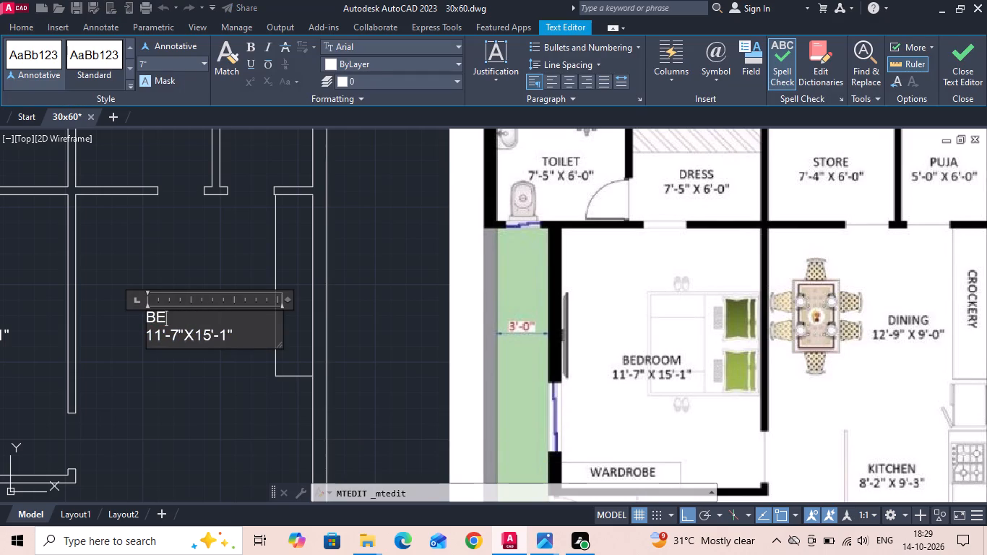
pyautogui.press('BackSpace')
pyautogui.press('BackSpace')
pyautogui.write('DI')
pyautogui.write('NING')
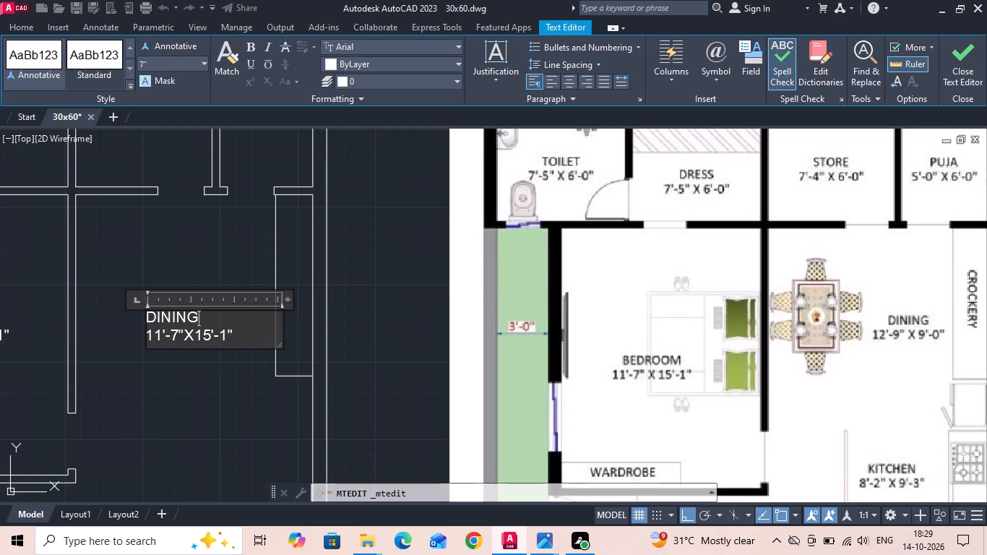
# Set the size line of the DINING label to 12'-9"X9'-0".
pyautogui.click(175, 342)
pyautogui.press('BackSpace')
pyautogui.press('9')
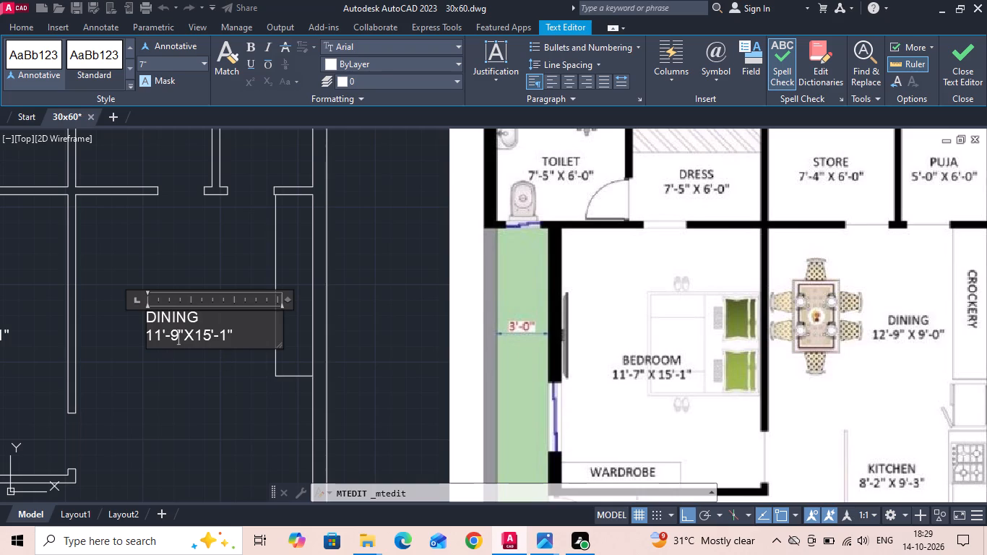
pyautogui.doubleClick(155, 338)
pyautogui.tripleClick(159, 337)
pyautogui.doubleClick(160, 337)
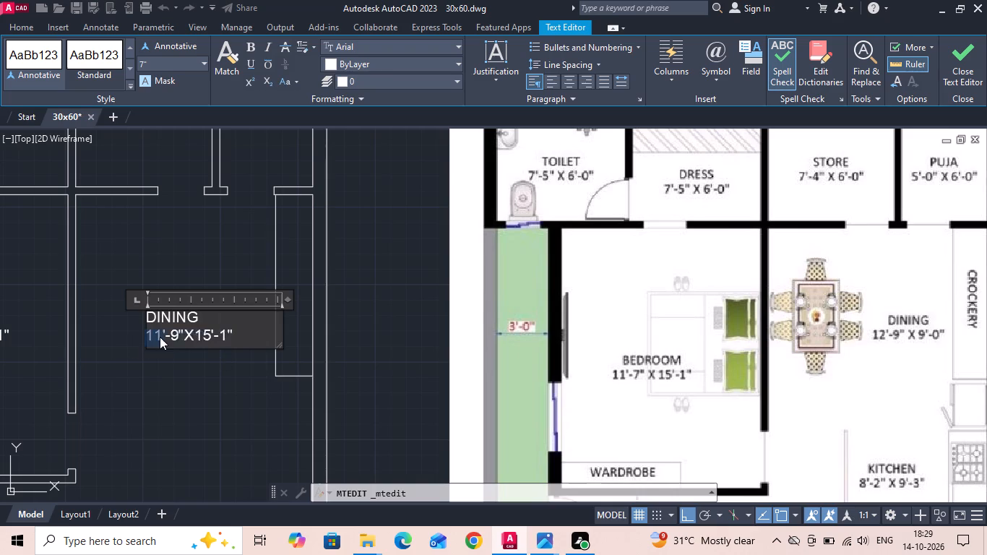
pyautogui.click(160, 337)
pyautogui.click(162, 338)
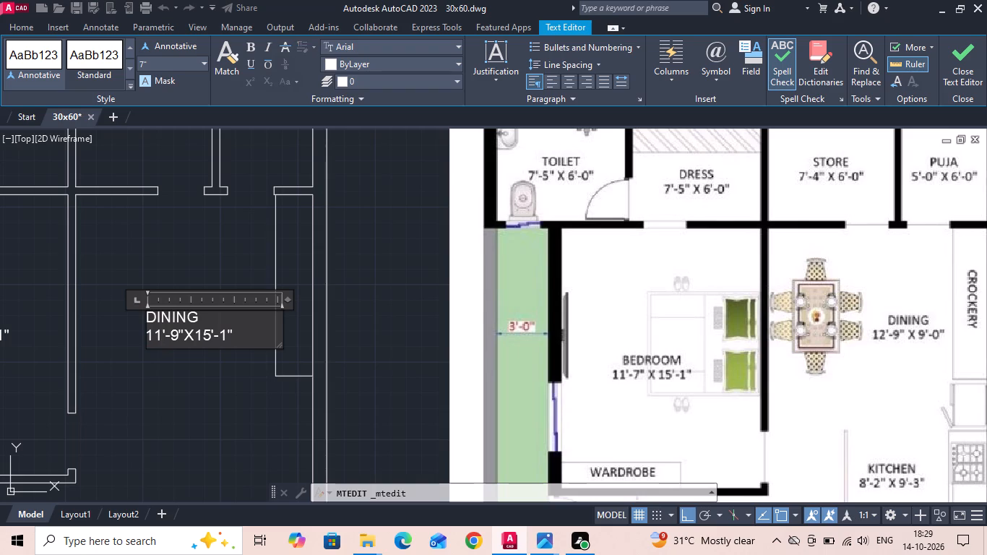
pyautogui.press('BackSpace')
pyautogui.click(162, 343)
pyautogui.press('2')
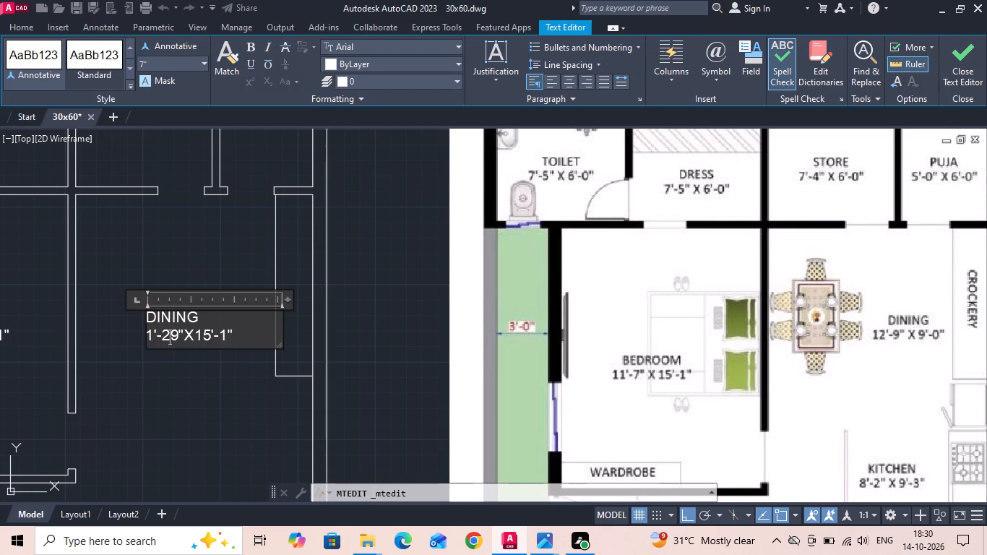
pyautogui.doubleClick(206, 342)
pyautogui.click(209, 340)
pyautogui.press('BackSpace')
pyautogui.press('BackSpace')
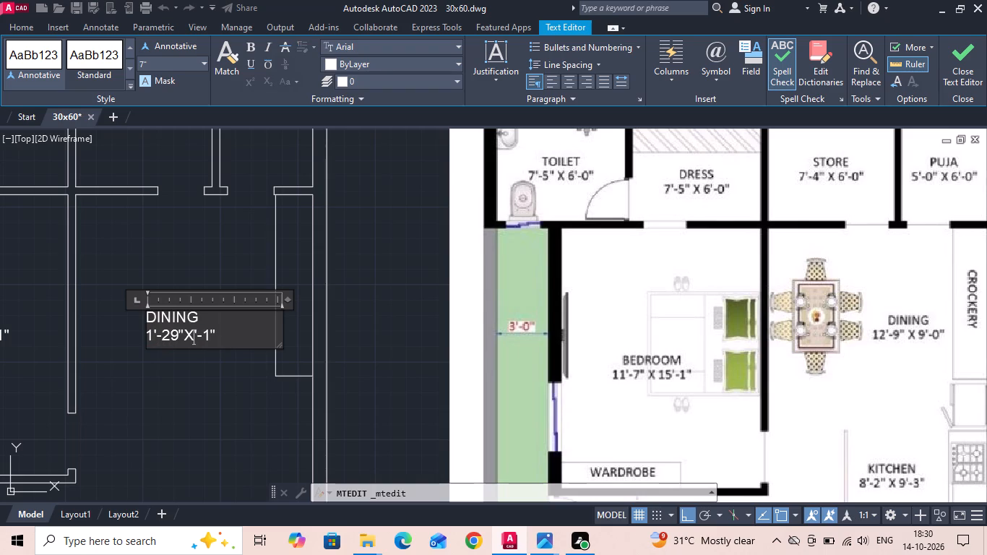
pyautogui.press('9')
pyautogui.click(215, 334)
pyautogui.press('BackSpace')
pyautogui.press('0')
pyautogui.click(151, 335)
pyautogui.press('2')
pyautogui.click(181, 338)
pyautogui.press('BackSpace')
pyautogui.click(178, 374)
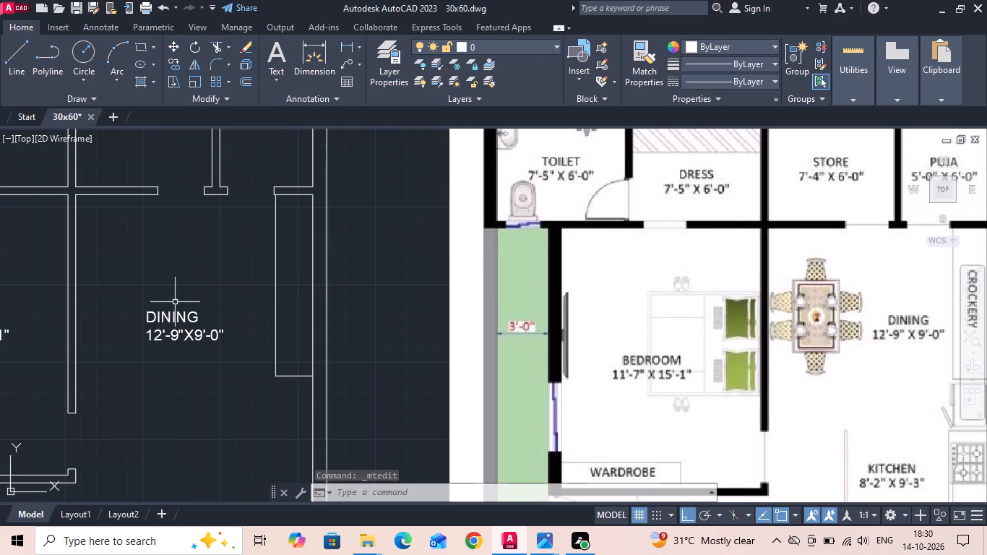
# Indent the room name of the DINING label with three spaces so it centres over the size line.
pyautogui.doubleClick(164, 318)
pyautogui.click(146, 319)
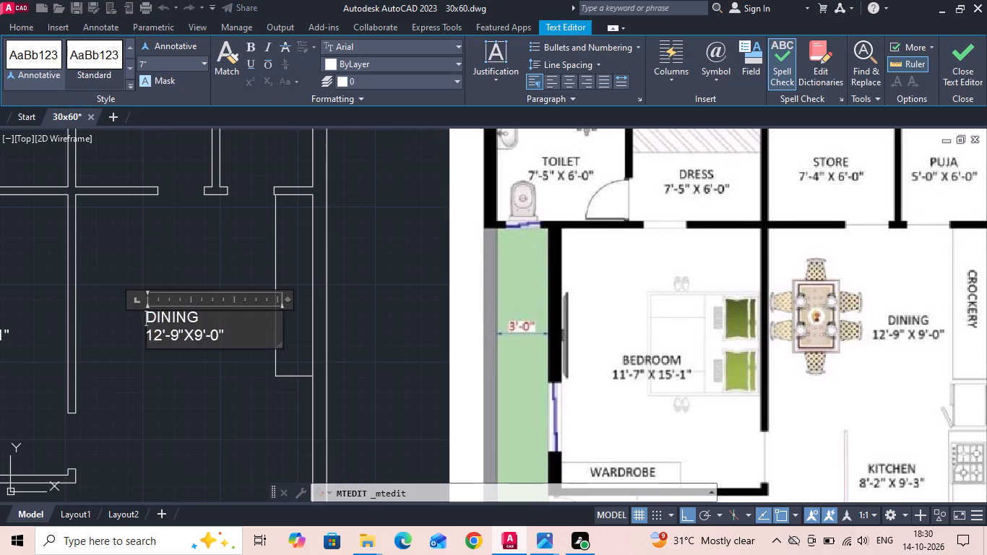
pyautogui.press('space')
pyautogui.press('space')
pyautogui.press('space')
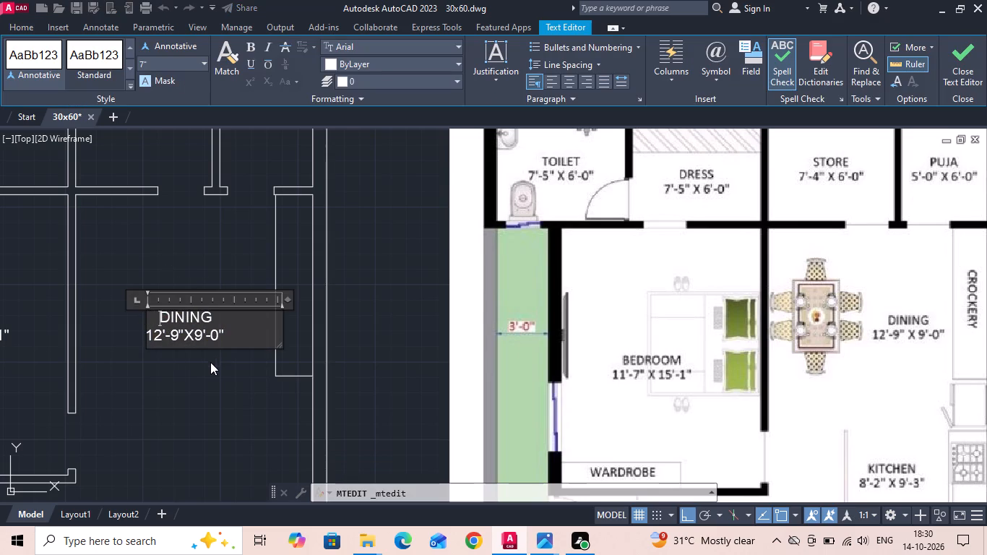
pyautogui.click(203, 371)
# Copy the DINING label into the kitchen, the wash area and the living room, with Ortho off.
pyautogui.scroll(-1, 353, 288)
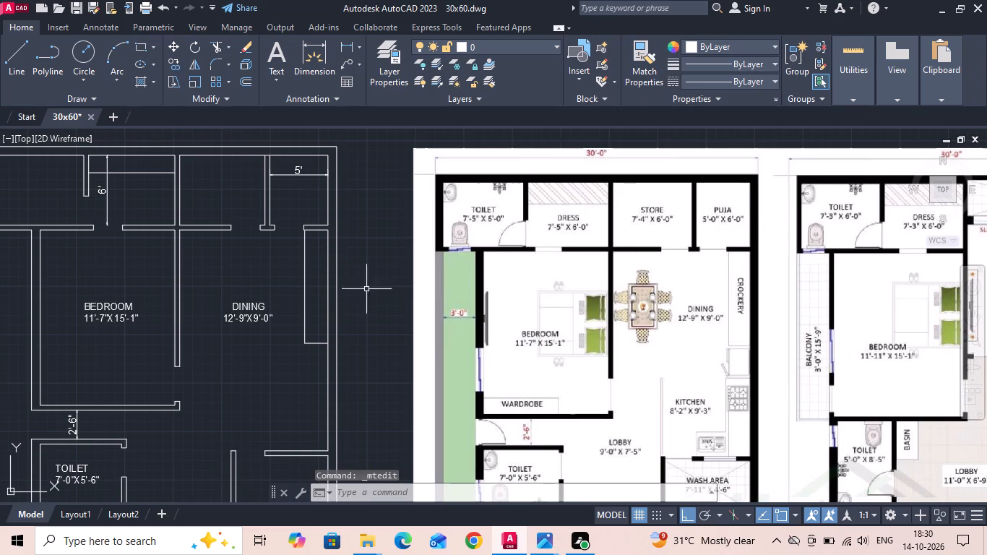
pyautogui.moveTo(281, 341); pyautogui.dragTo(275, 298, button='middle')
pyautogui.click(246, 277)
pyautogui.rightClick(244, 277)
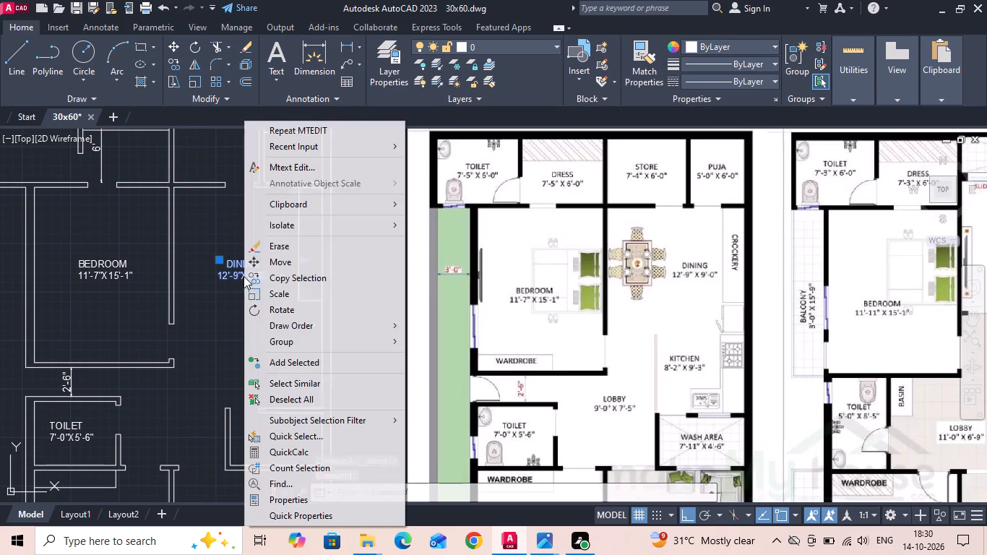
pyautogui.click(283, 278)
pyautogui.moveTo(226, 270); pyautogui.dragTo(228, 280)
pyautogui.moveTo(270, 363); pyautogui.dragTo(280, 311, button='middle')
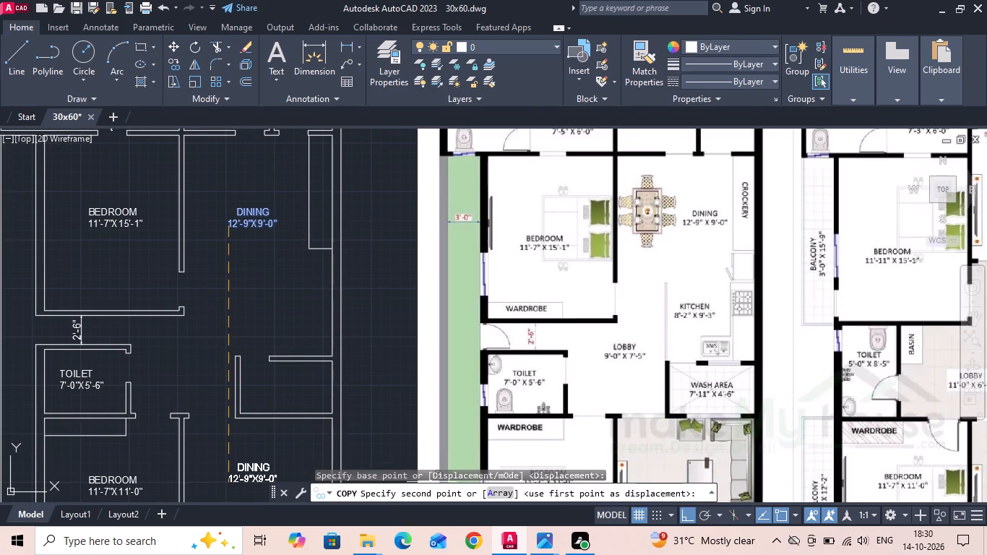
pyautogui.click(691, 513)
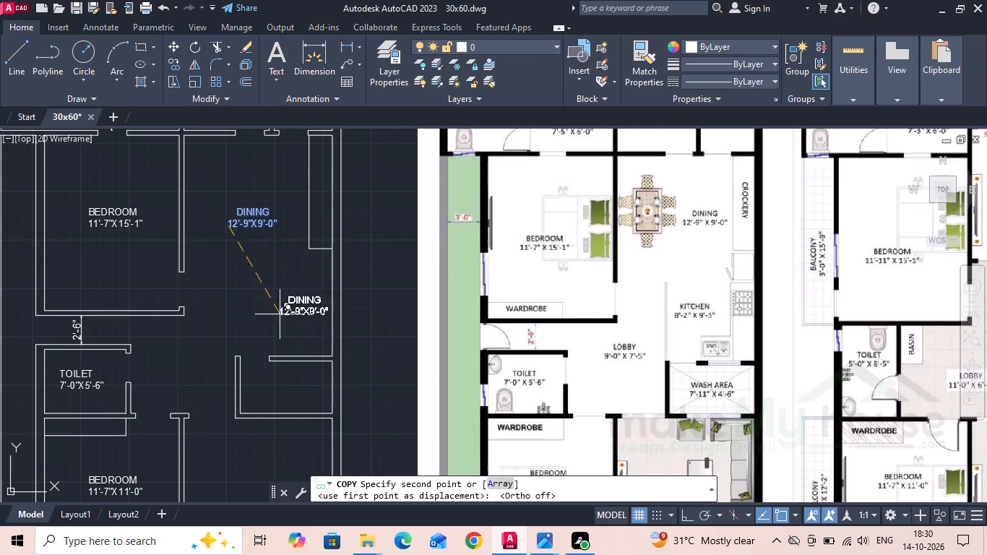
pyautogui.click(259, 313)
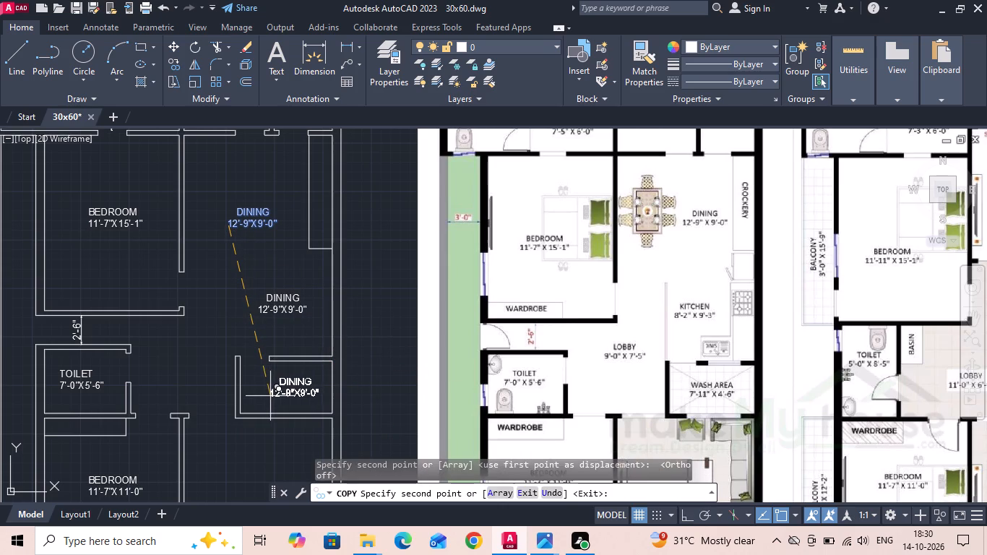
pyautogui.click(263, 394)
pyautogui.moveTo(261, 395); pyautogui.dragTo(275, 267, button='middle')
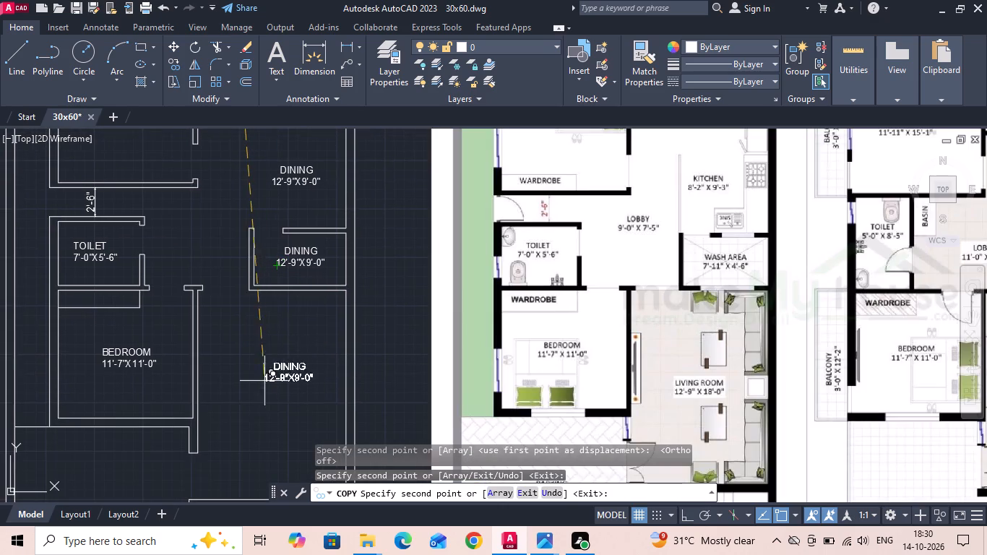
pyautogui.click(254, 392)
pyautogui.press('Escape')
pyautogui.moveTo(268, 241); pyautogui.dragTo(270, 350, button='middle')
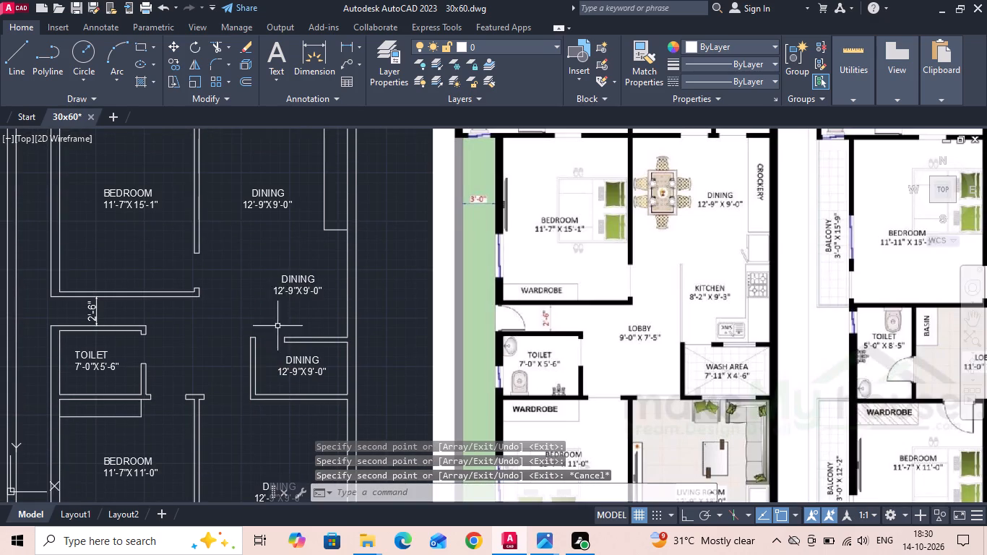
# Change the room name in the kitchen area's copied label to KITCHEN.
pyautogui.doubleClick(290, 279)
pyautogui.scroll(1, 290, 278)
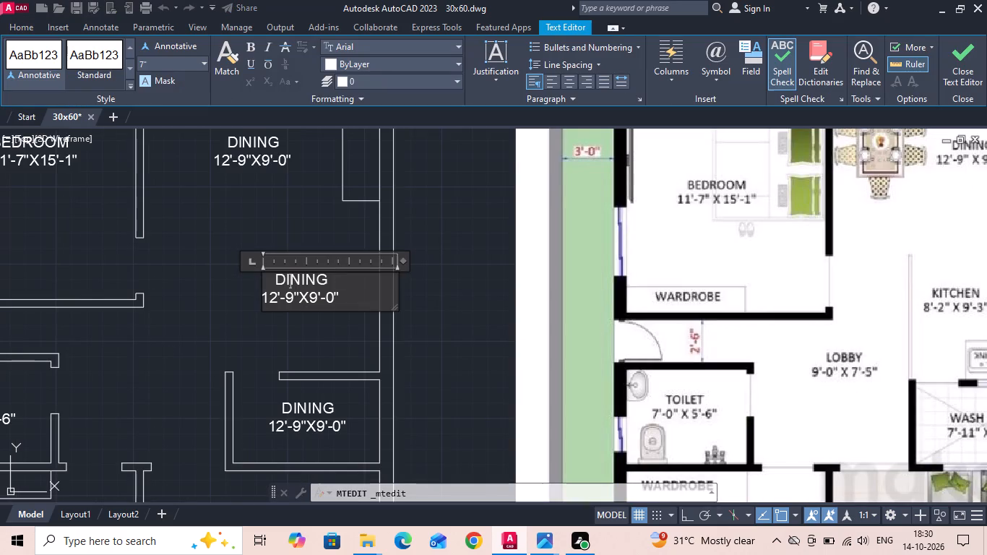
pyautogui.moveTo(332, 280); pyautogui.dragTo(178, 275)
pyautogui.press('BackSpace')
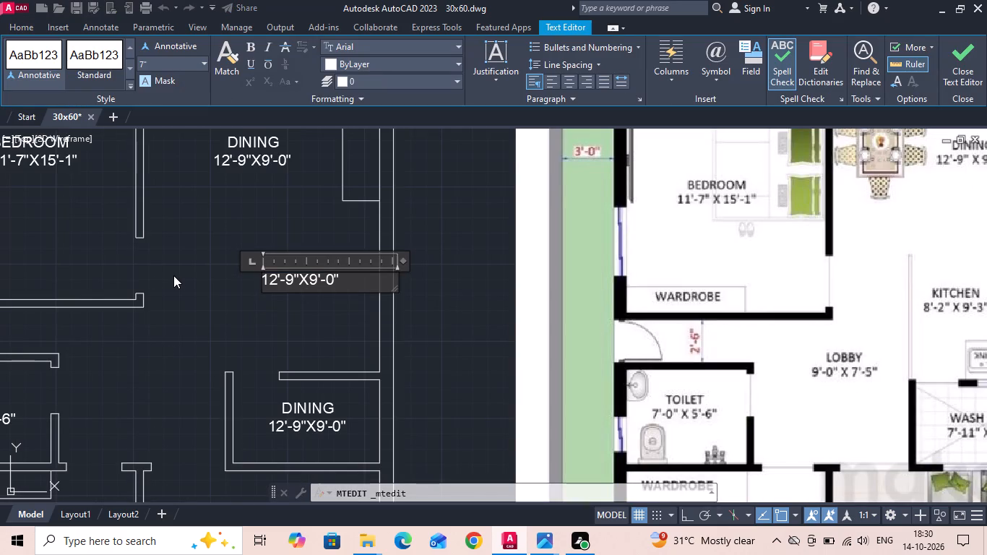
pyautogui.write('KITCHEN')
pyautogui.press('Return')
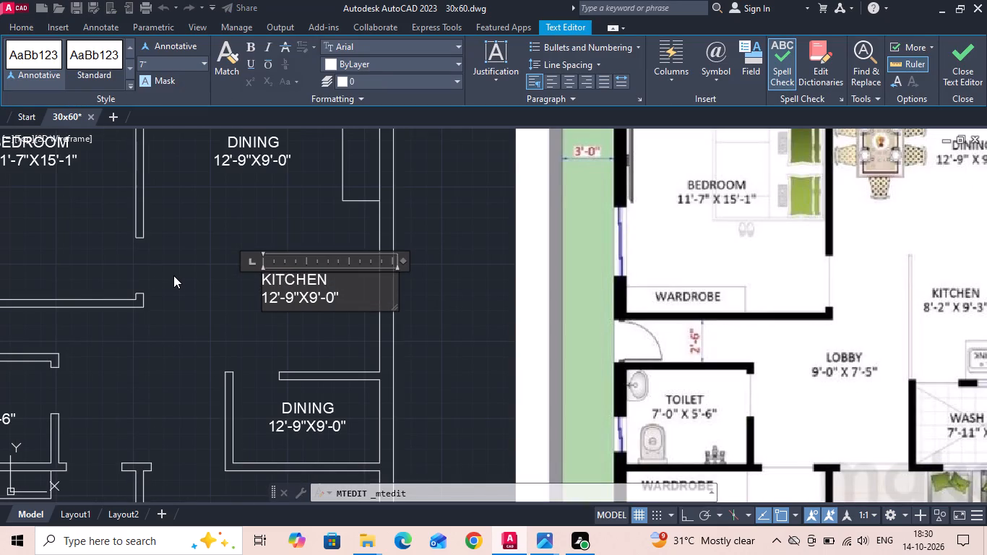
# Set the size line of the KITCHEN label to 8'-2"X9'-3".
pyautogui.moveTo(211, 315); pyautogui.dragTo(145, 352, button='middle')
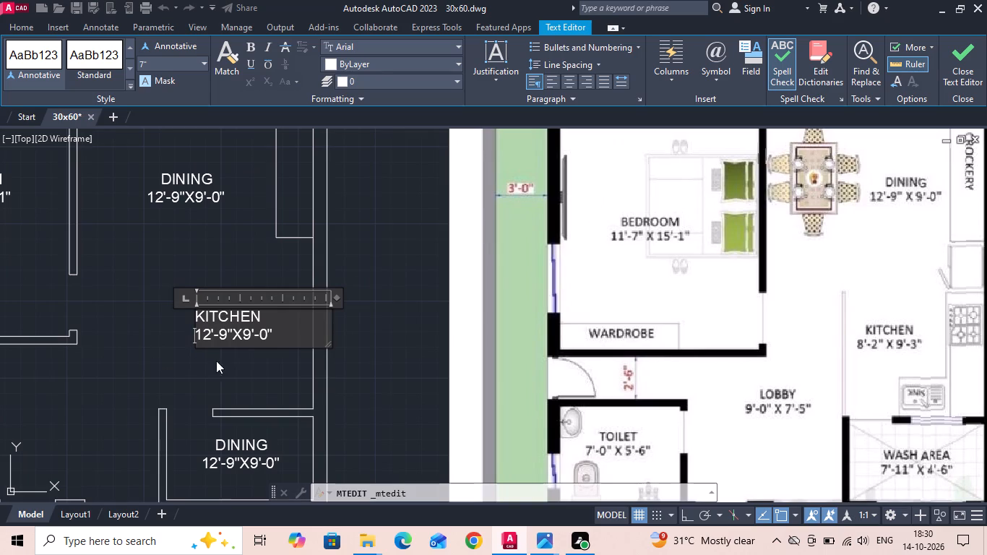
pyautogui.click(268, 338)
pyautogui.press('BackSpace')
pyautogui.press('3')
pyautogui.click(225, 334)
pyautogui.press('BackSpace')
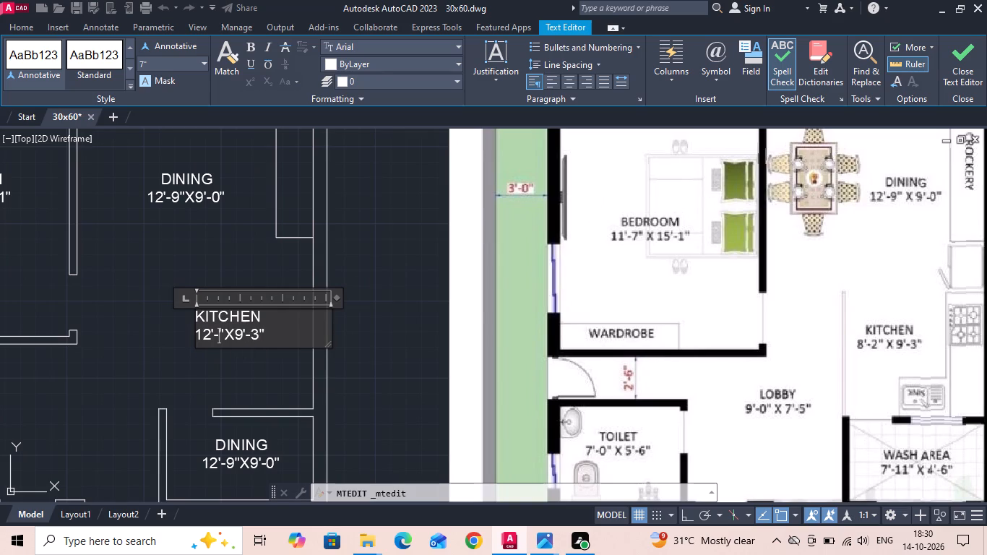
pyautogui.press('2')
pyautogui.click(208, 335)
pyautogui.press('BackSpace')
pyautogui.press('BackSpace')
pyautogui.press('8')
pyautogui.click(205, 363)
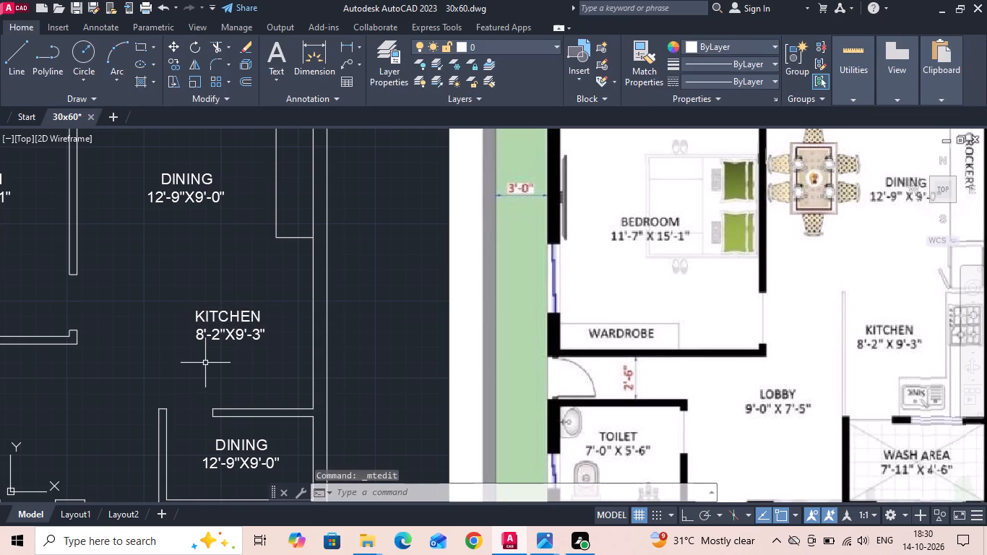
# Measure the thickness of the wash area wall and the thin kitchen partition in the reference image, with Ortho on.
pyautogui.click(348, 47)
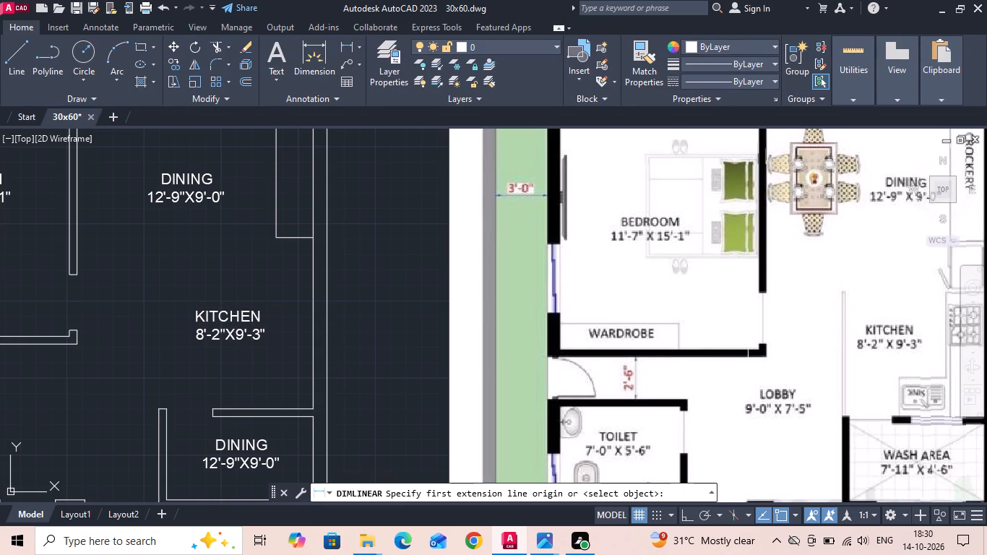
pyautogui.scroll(5, 847, 431)
pyautogui.moveTo(846, 396); pyautogui.dragTo(569, 391, button='middle')
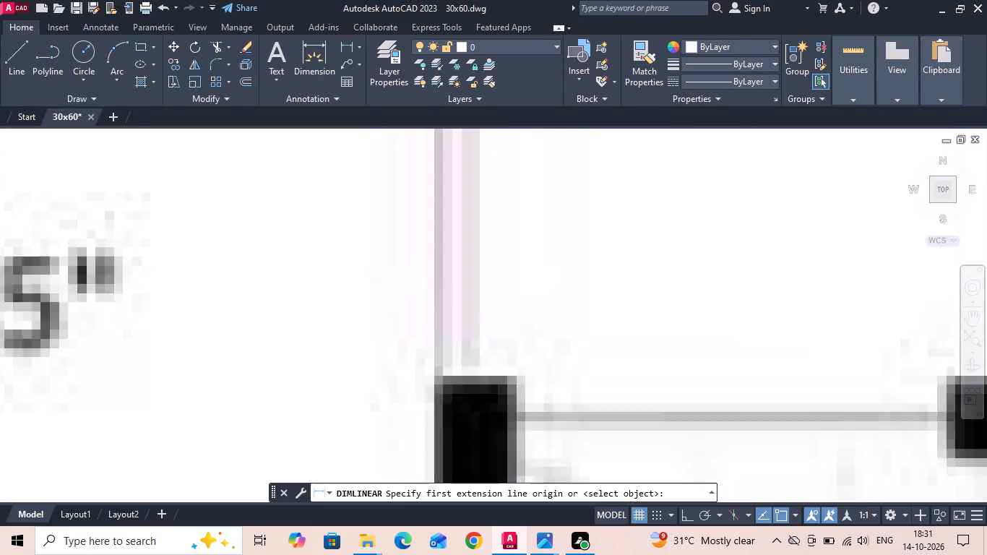
pyautogui.click(433, 383)
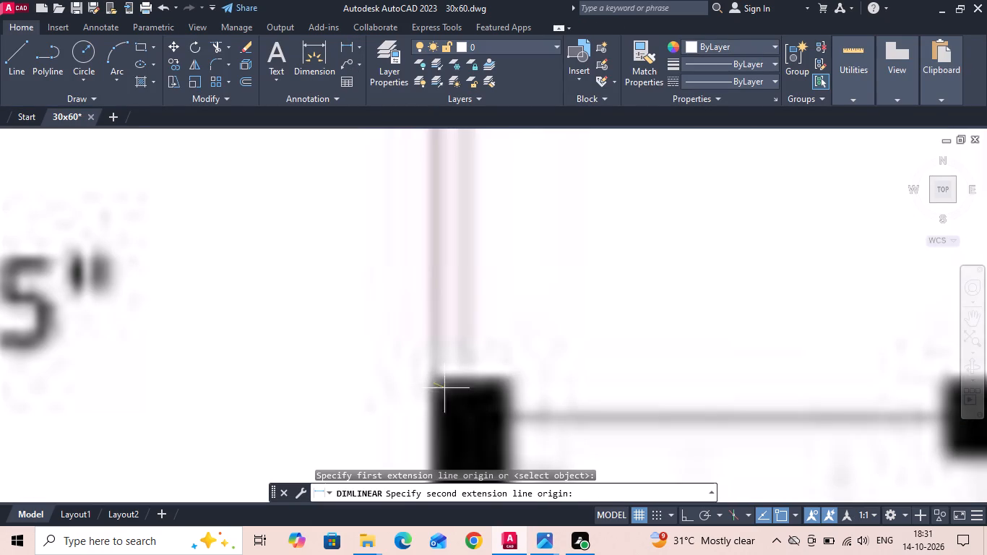
pyautogui.press('F8')
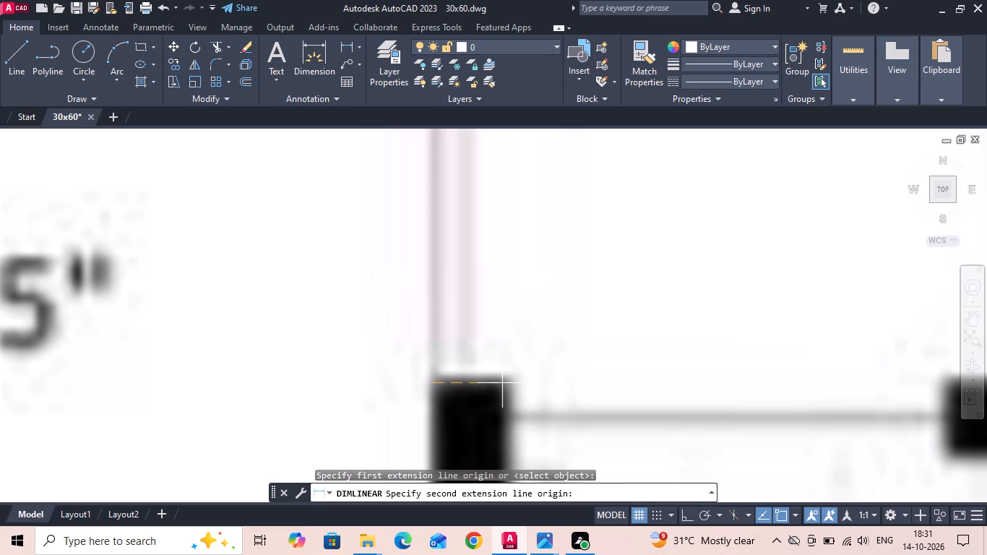
pyautogui.click(502, 383)
pyautogui.press('Escape')
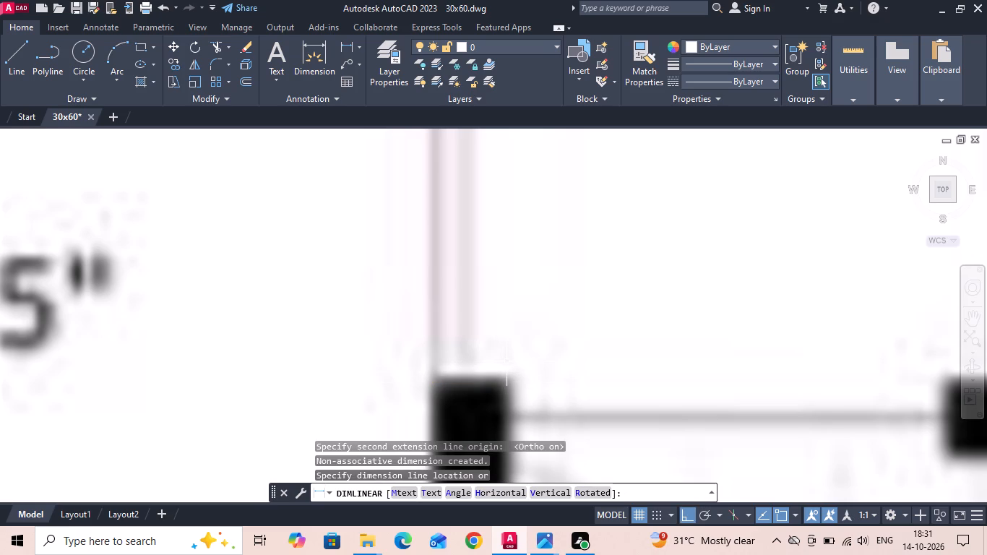
pyautogui.press('space')
pyautogui.click(504, 377)
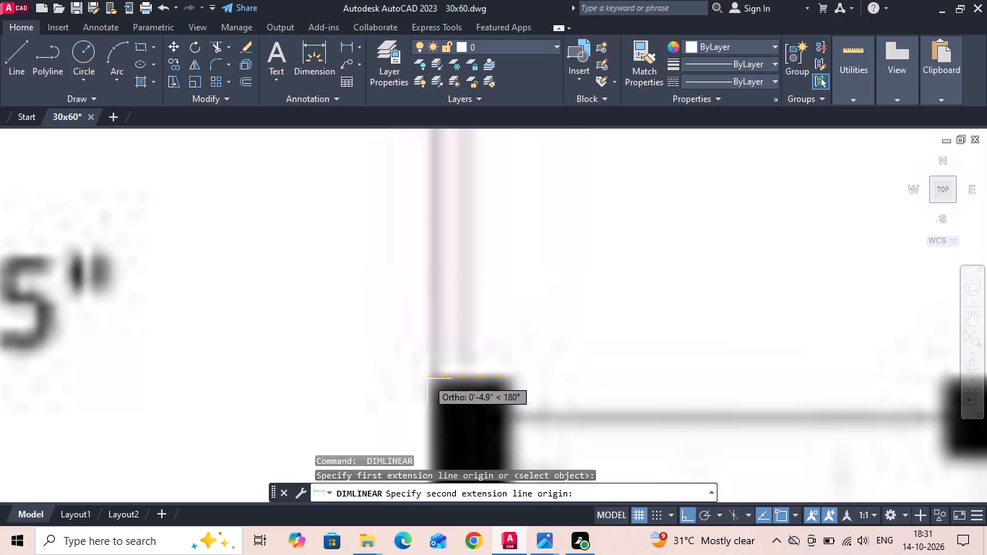
pyautogui.press('Escape')
pyautogui.press('space')
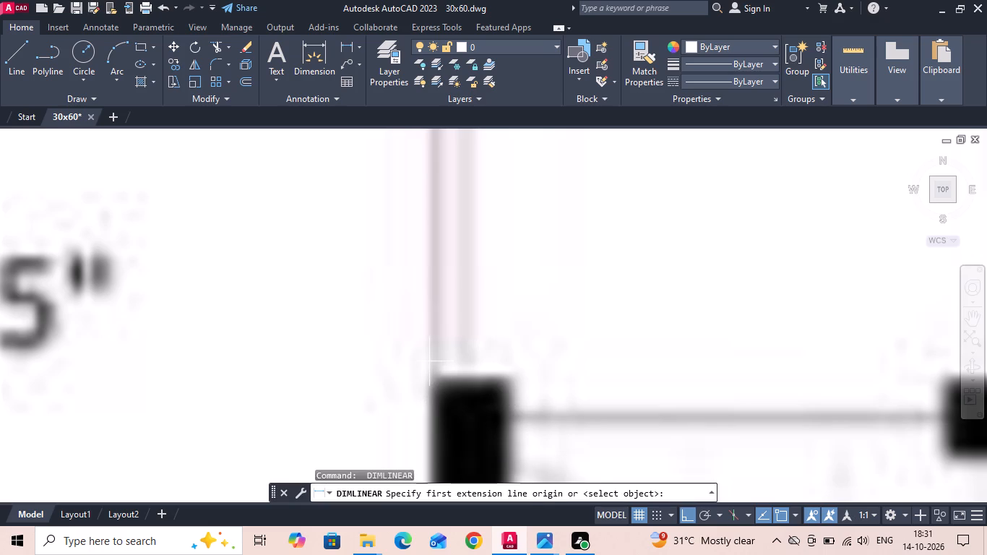
pyautogui.click(429, 361)
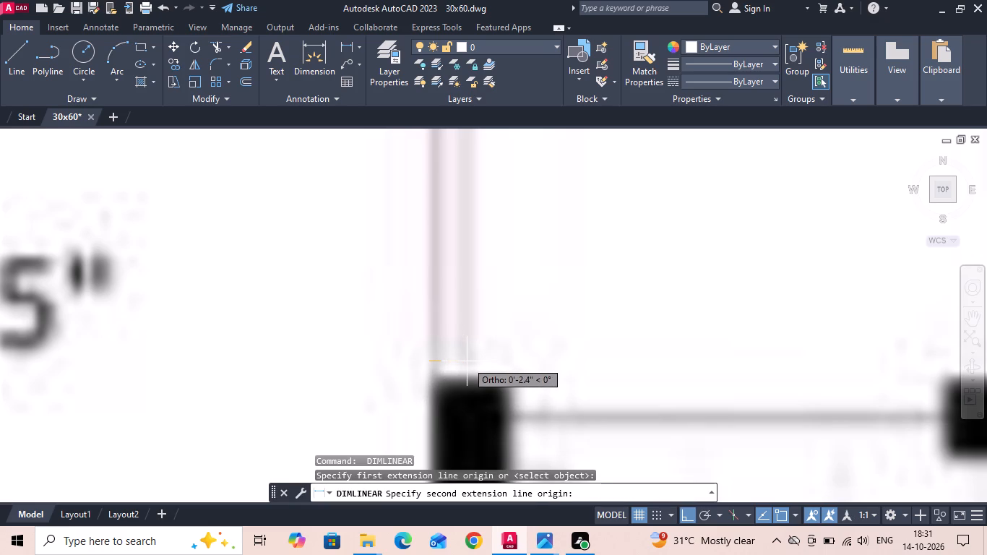
pyautogui.press('Escape')
# Extend the crockery unit's end line to the bedroom wall and the wash area's outer side wall line up to it.
pyautogui.scroll(-7, 507, 350)
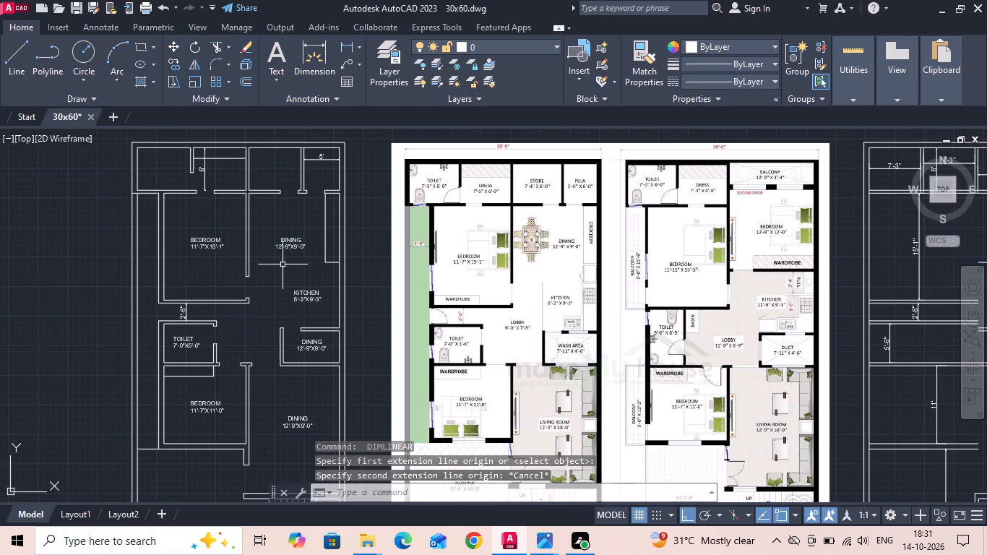
pyautogui.scroll(2, 272, 306)
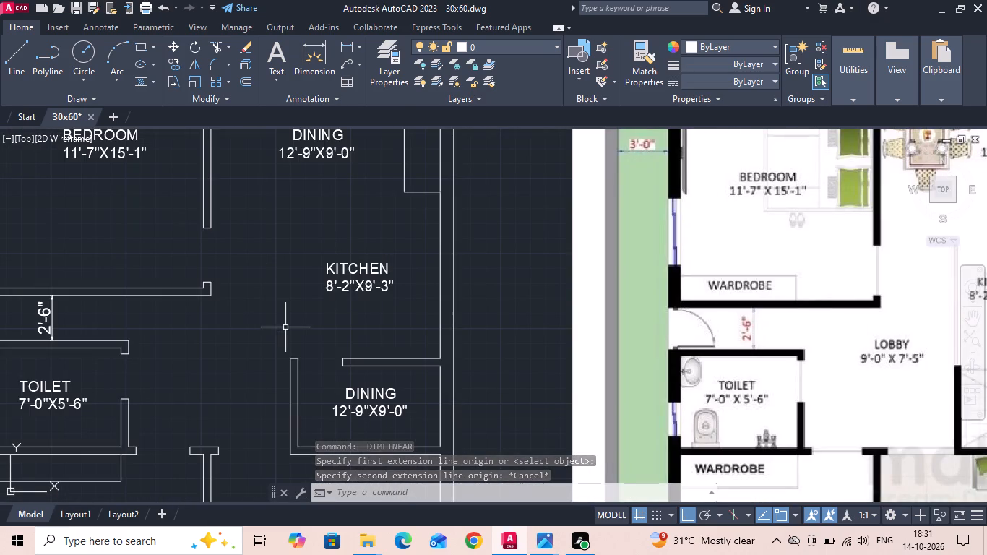
pyautogui.write('EX')
pyautogui.press('space')
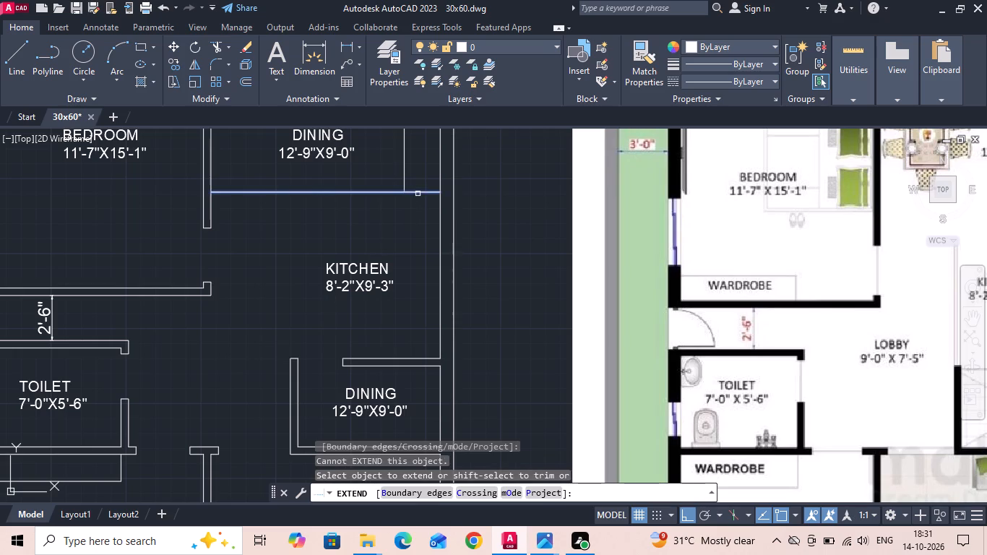
pyautogui.click(415, 193)
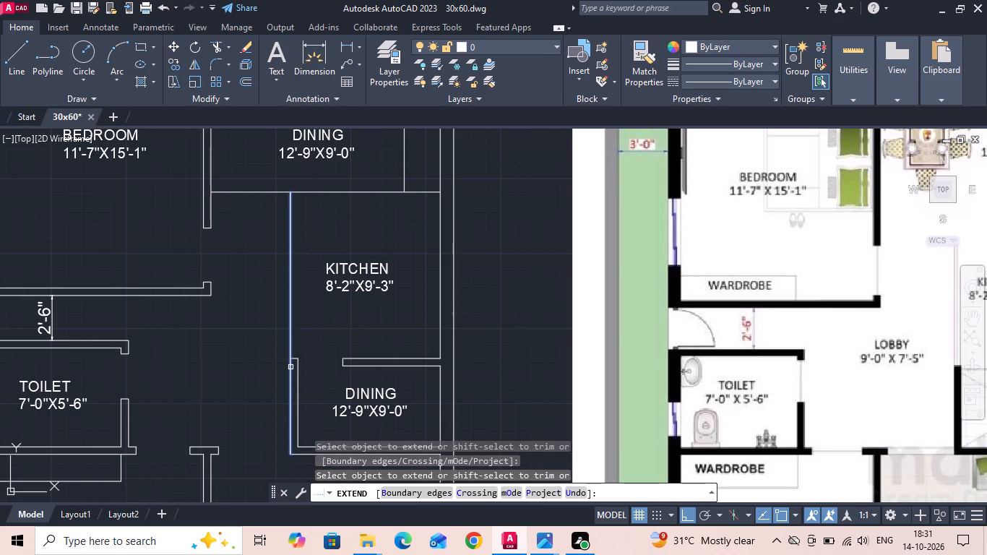
pyautogui.click(290, 367)
pyautogui.press('Escape')
# Copy the extended kitchen partition line 2" toward the kitchen.
pyautogui.click(294, 333)
pyautogui.click(283, 315)
pyautogui.rightClick(283, 314)
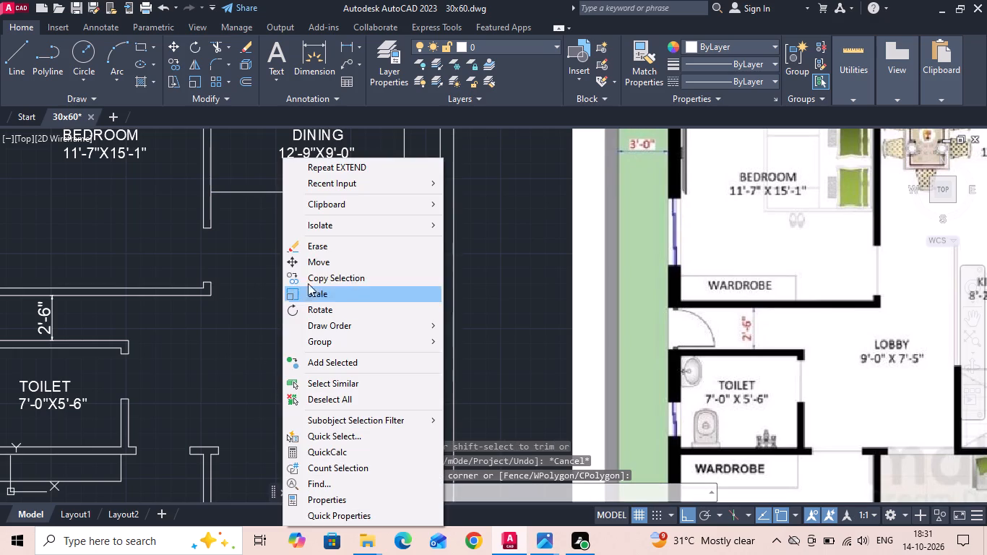
pyautogui.click(318, 277)
pyautogui.click(320, 327)
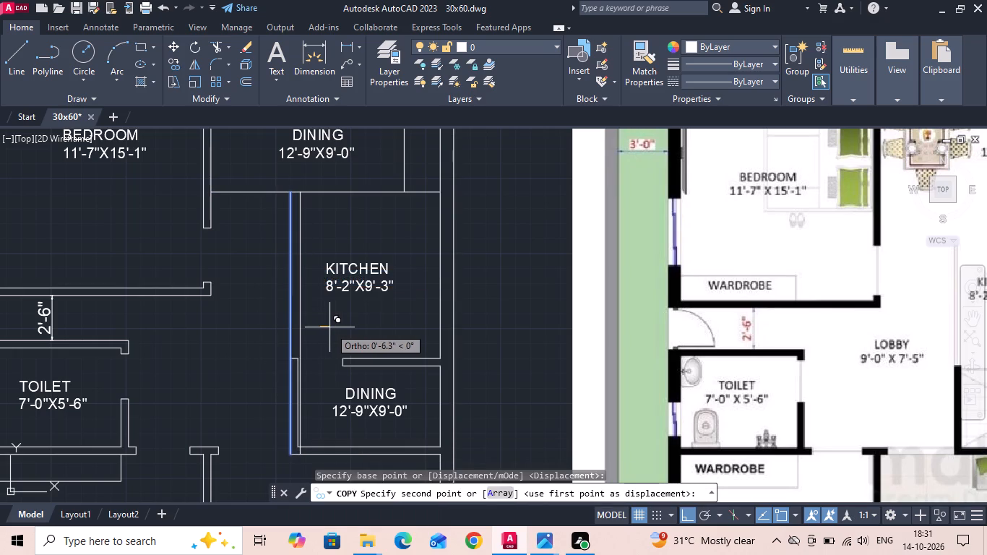
pyautogui.press('2')
pyautogui.press('space')
pyautogui.press('Escape')
# Trim the copied partition line inside the wash area wall and the crockery end line's extension beyond the partition.
pyautogui.write('TR')
pyautogui.press('space')
pyautogui.click(292, 377)
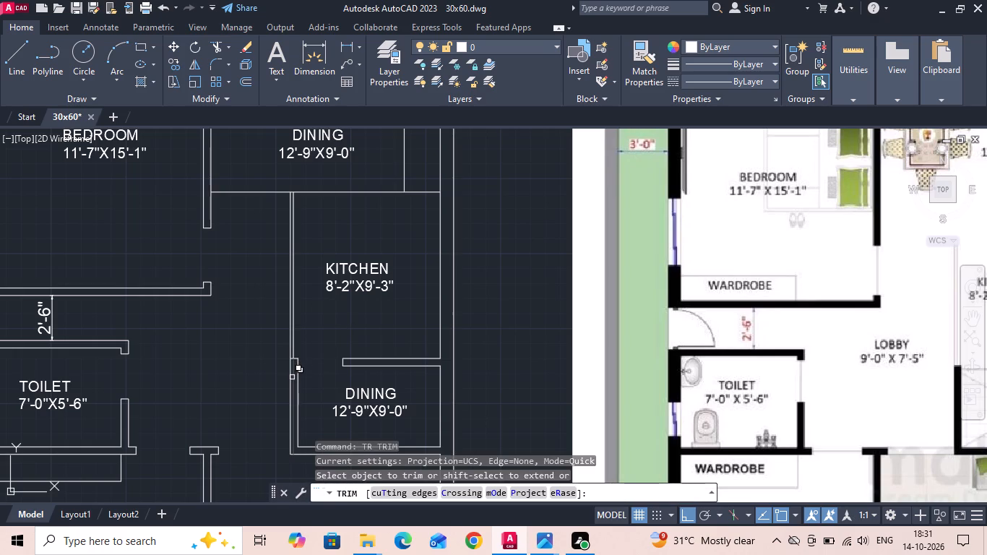
pyautogui.click(328, 431)
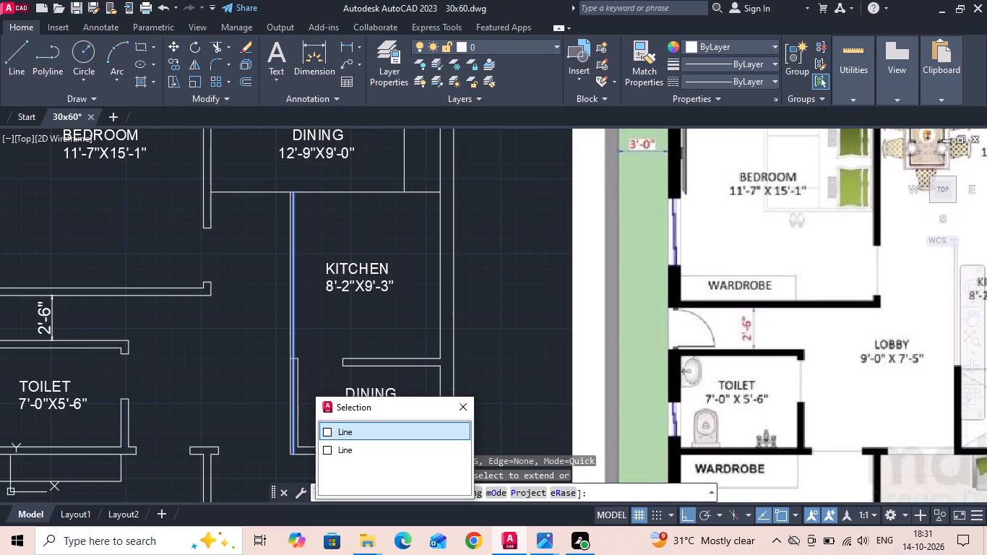
pyautogui.scroll(2, 301, 409)
pyautogui.scroll(-1, 263, 380)
pyautogui.moveTo(247, 233); pyautogui.dragTo(266, 165)
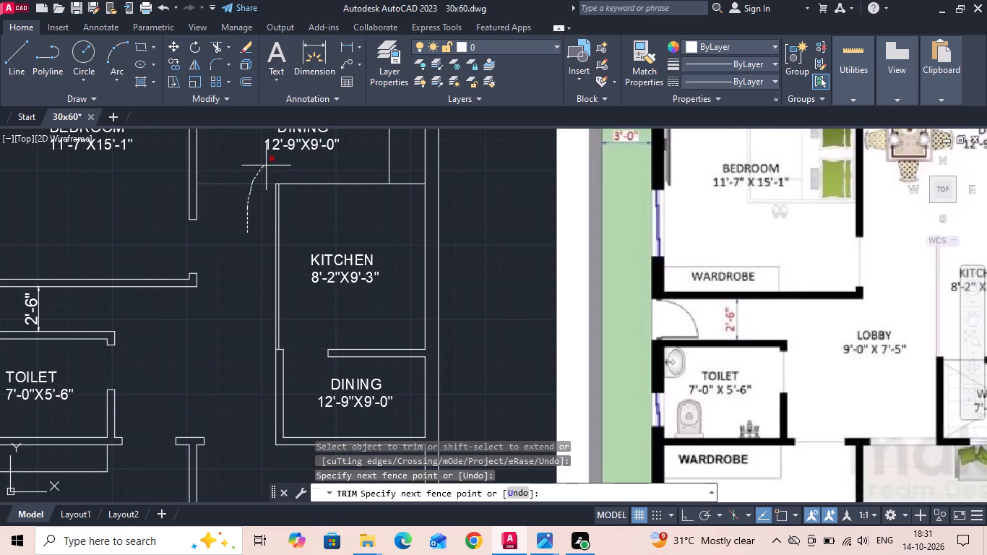
# Trim the leftover extension of the crockery unit's end line across the kitchen and bedroom side, and save the drawing.
pyautogui.moveTo(266, 165); pyautogui.dragTo(317, 202)
pyautogui.press('Escape')
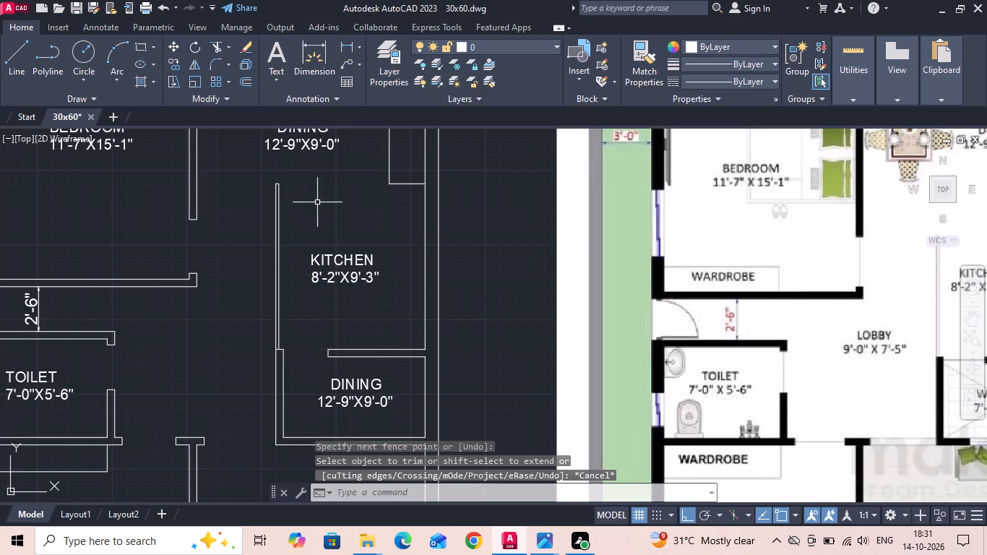
pyautogui.hotkey('ctrl', 's')
pyautogui.hotkey('ctrl', 's')
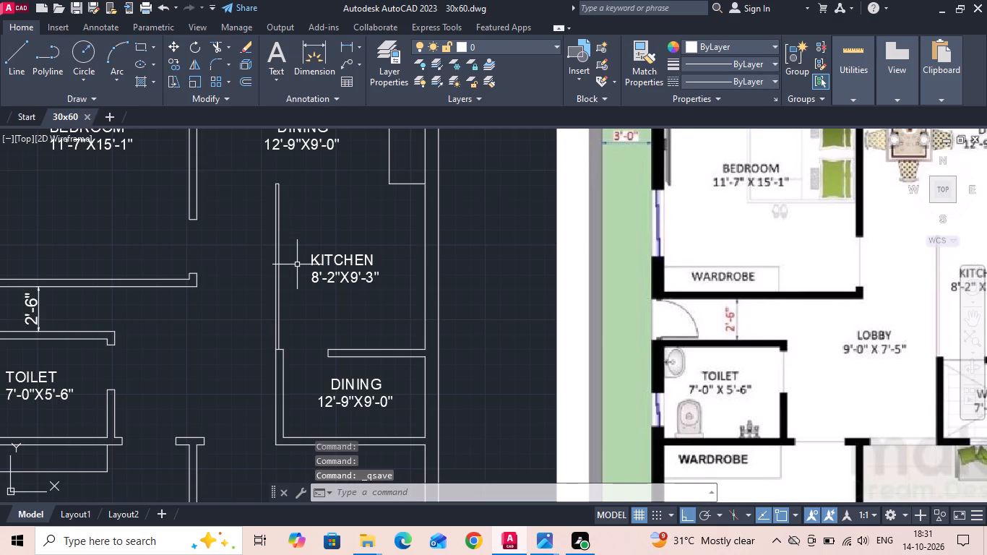
# Rename the DINING label inside the wash area to WASH AREA and remove its leading spaces.
pyautogui.scroll(-1, 315, 322)
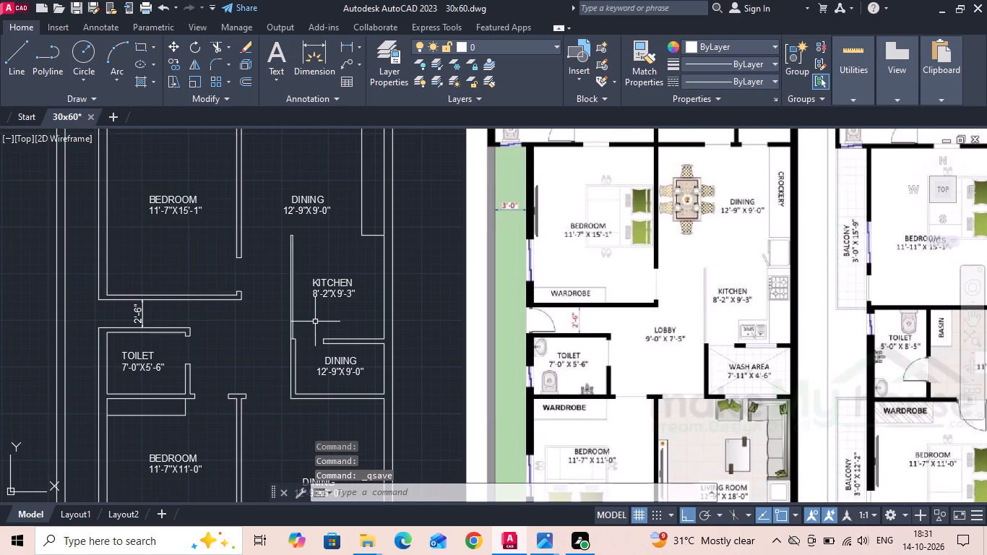
pyautogui.moveTo(312, 314); pyautogui.dragTo(306, 272, button='middle')
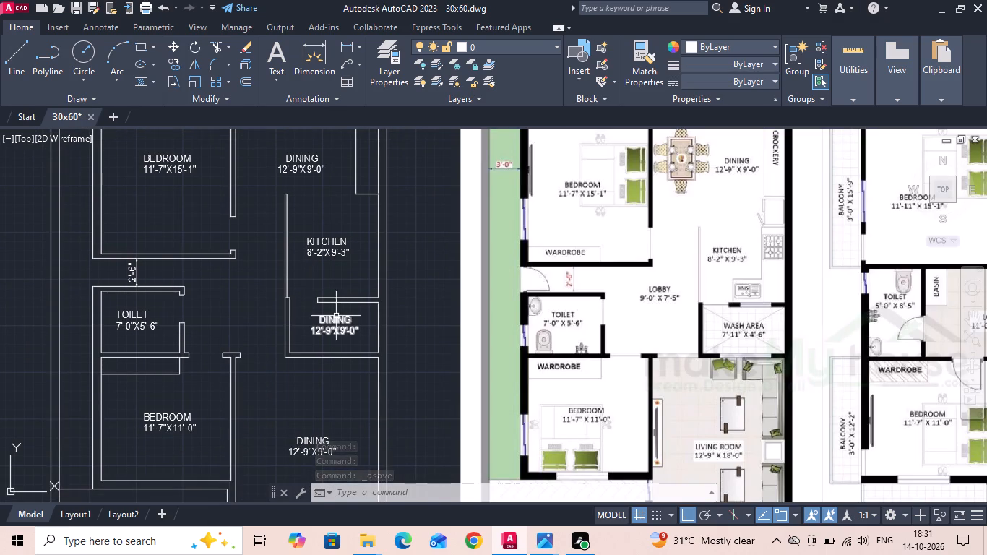
pyautogui.doubleClick(337, 317)
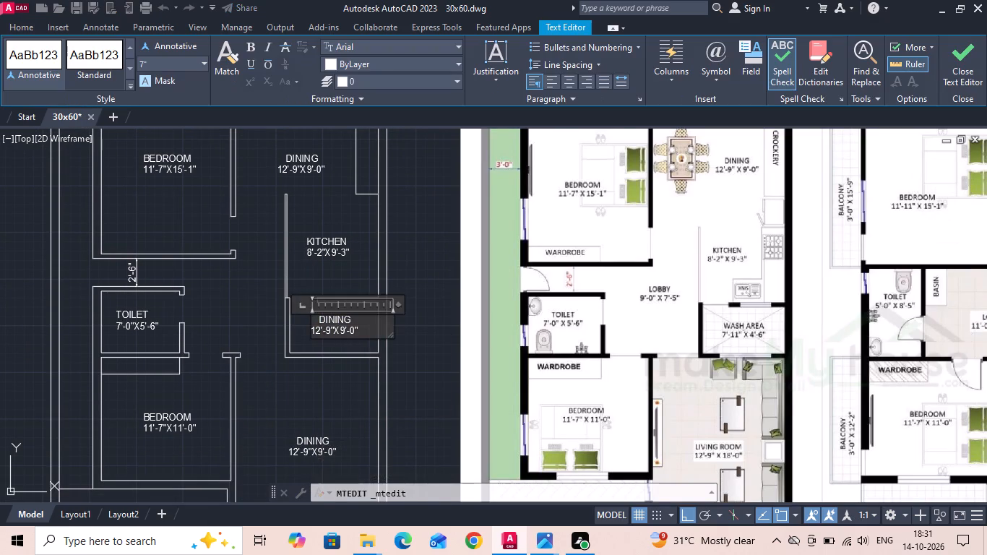
pyautogui.scroll(1, 340, 324)
pyautogui.click(366, 324)
pyautogui.moveTo(367, 323); pyautogui.dragTo(280, 327, button='middle')
pyautogui.press('BackSpace')
pyautogui.press('BackSpace')
pyautogui.press('BackSpace')
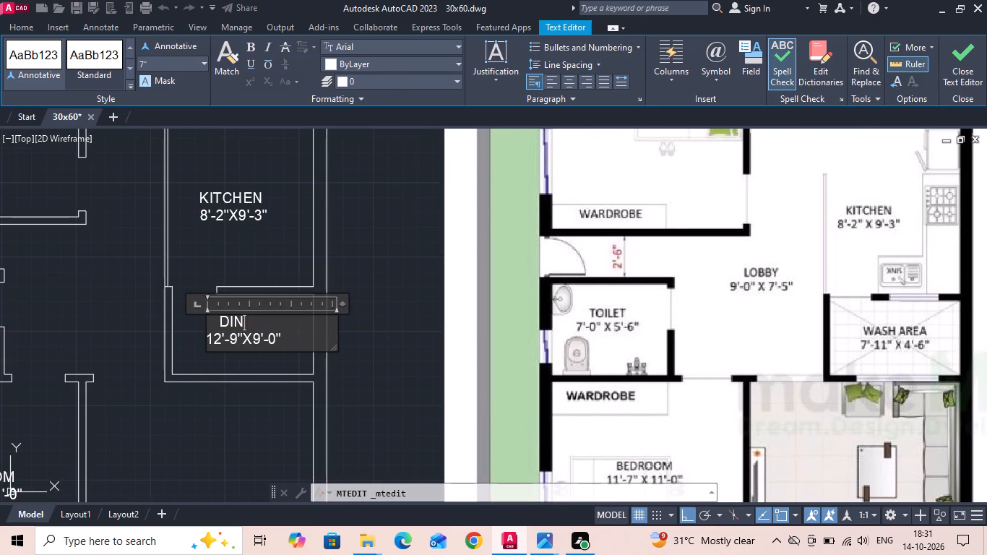
pyautogui.press('BackSpace')
pyautogui.press('BackSpace')
pyautogui.press('BackSpace')
pyautogui.write('WASH')
pyautogui.press('space')
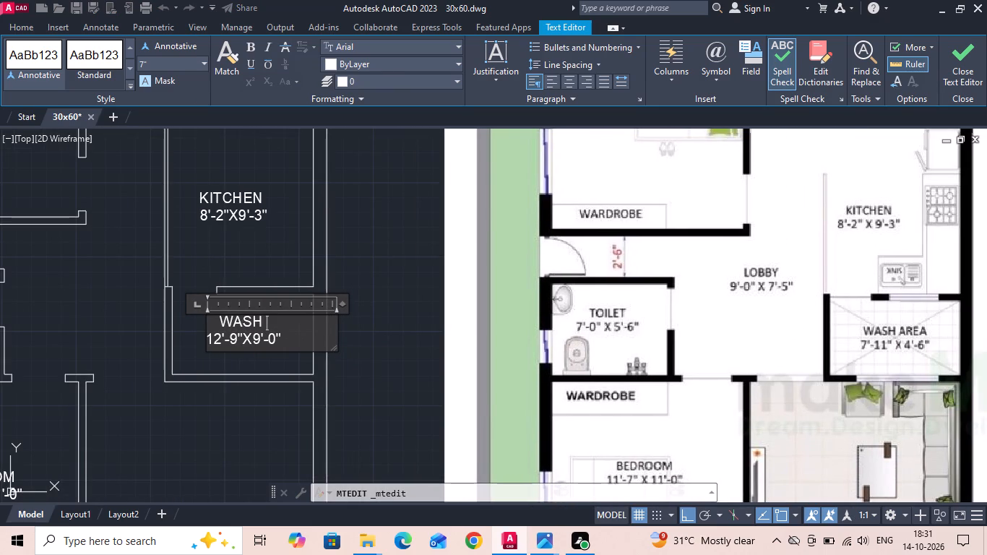
pyautogui.write('AREA')
pyautogui.click(209, 324)
pyautogui.click(220, 327)
pyautogui.press('BackSpace')
pyautogui.press('BackSpace')
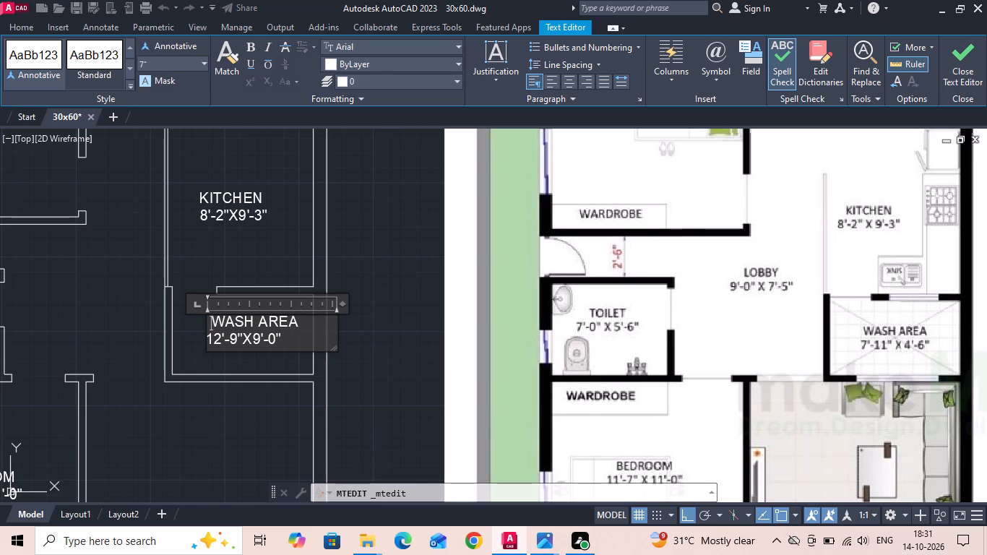
pyautogui.press('BackSpace')
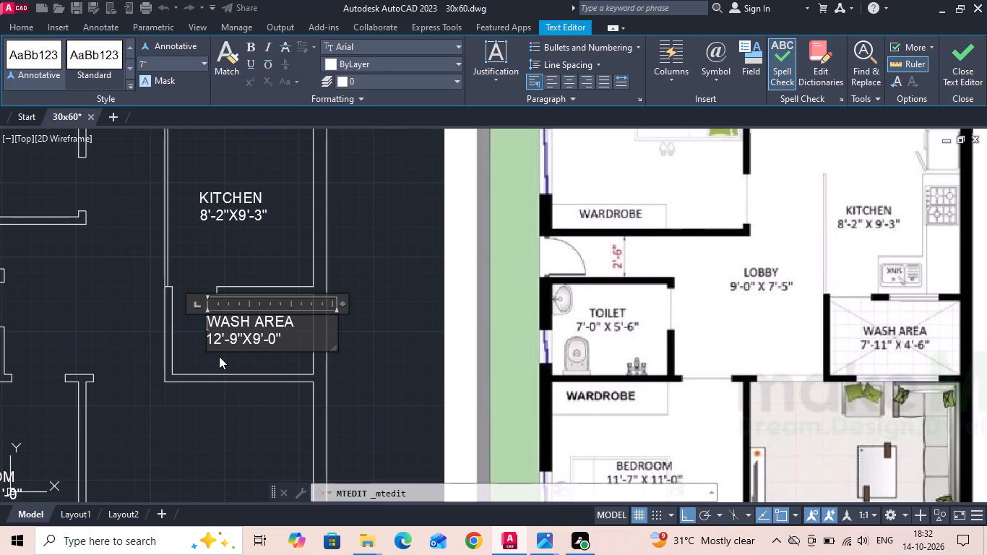
# Set the room size in the WASH AREA label to 7'-11"X4'-6".
pyautogui.click(219, 345)
pyautogui.press('BackSpace')
pyautogui.press('BackSpace')
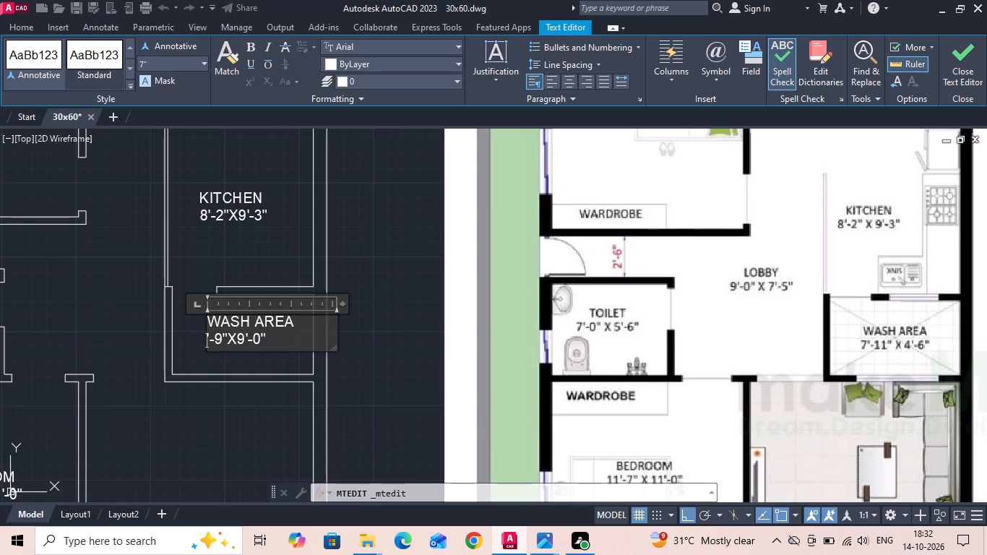
pyautogui.press('7')
pyautogui.click(229, 344)
pyautogui.press('BackSpace')
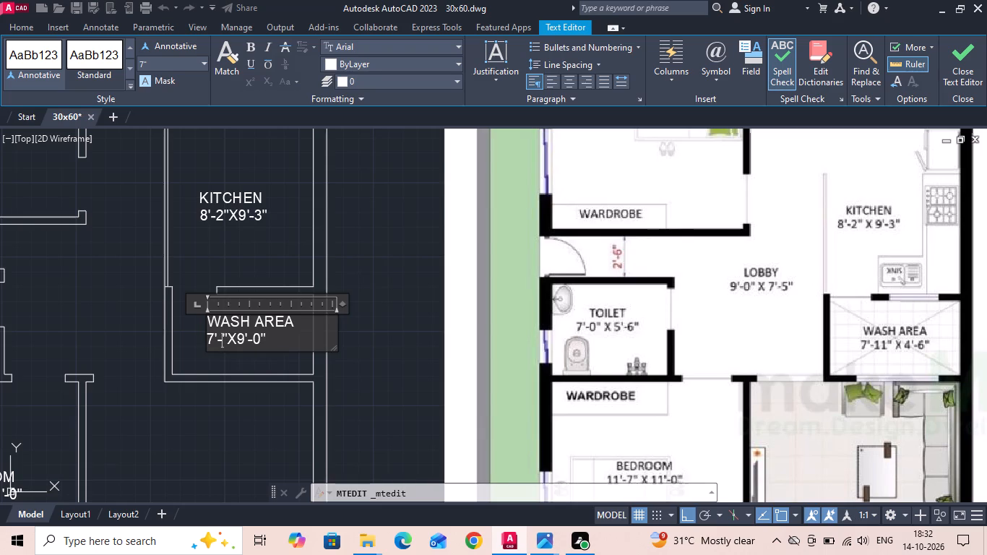
pyautogui.write('11')
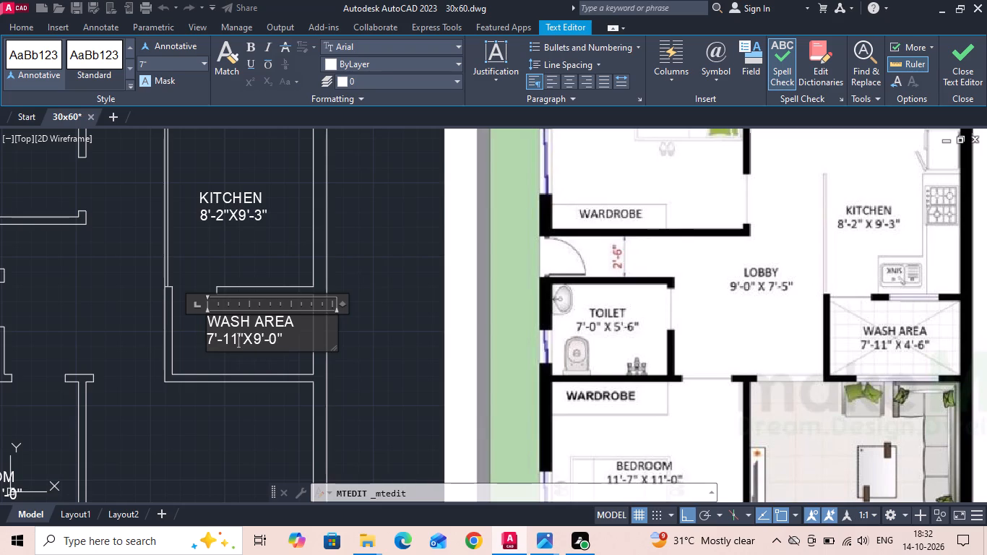
pyautogui.click(261, 340)
pyautogui.press('BackSpace')
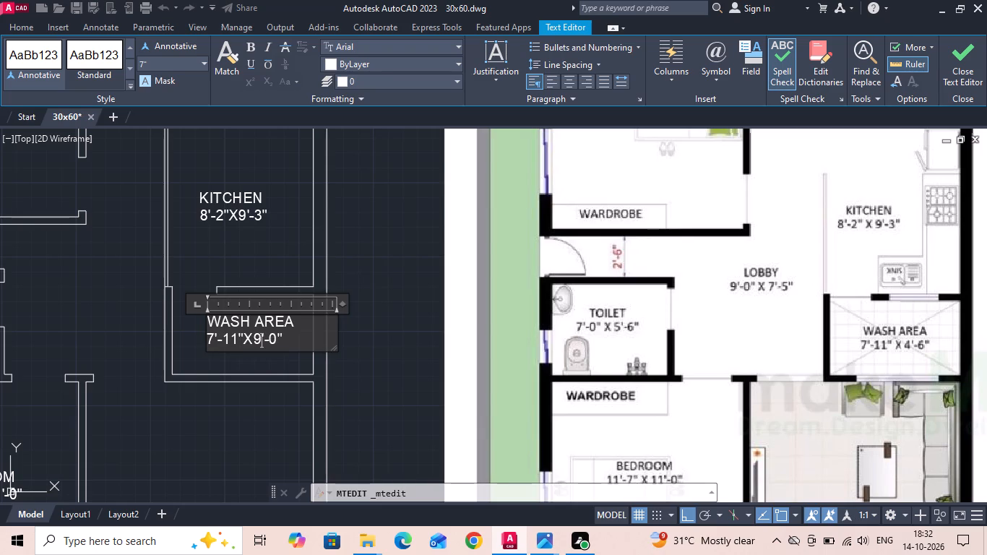
pyautogui.press('4')
pyautogui.click(275, 340)
pyautogui.press('BackSpace')
pyautogui.press('6')
pyautogui.click(272, 400)
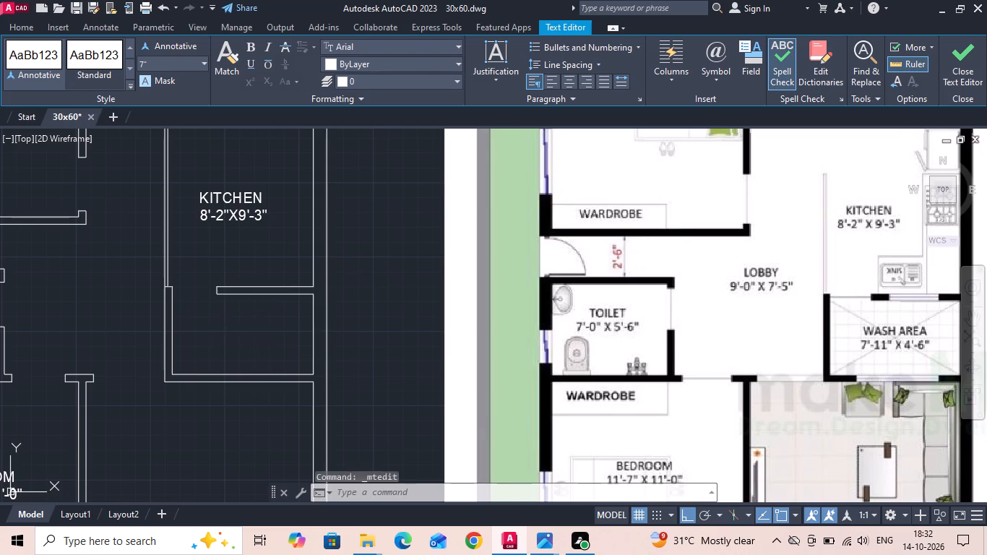
# Change the DINING label below the wash area to LIVING ROOM with the size 12'-9"X18'-0".
pyautogui.scroll(-1, 236, 238)
pyautogui.moveTo(239, 339); pyautogui.dragTo(242, 276, button='middle')
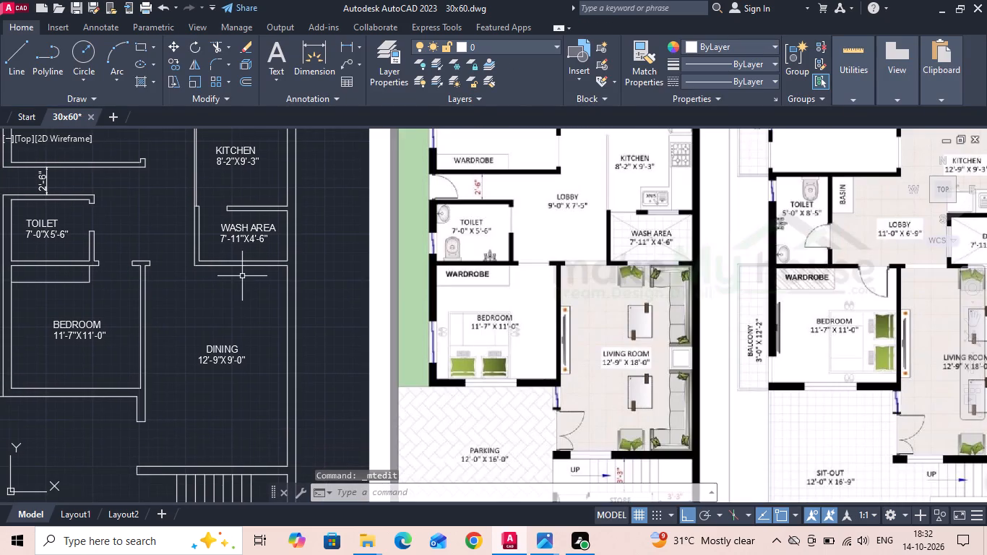
pyautogui.moveTo(221, 323); pyautogui.dragTo(152, 300, button='middle')
pyautogui.doubleClick(146, 325)
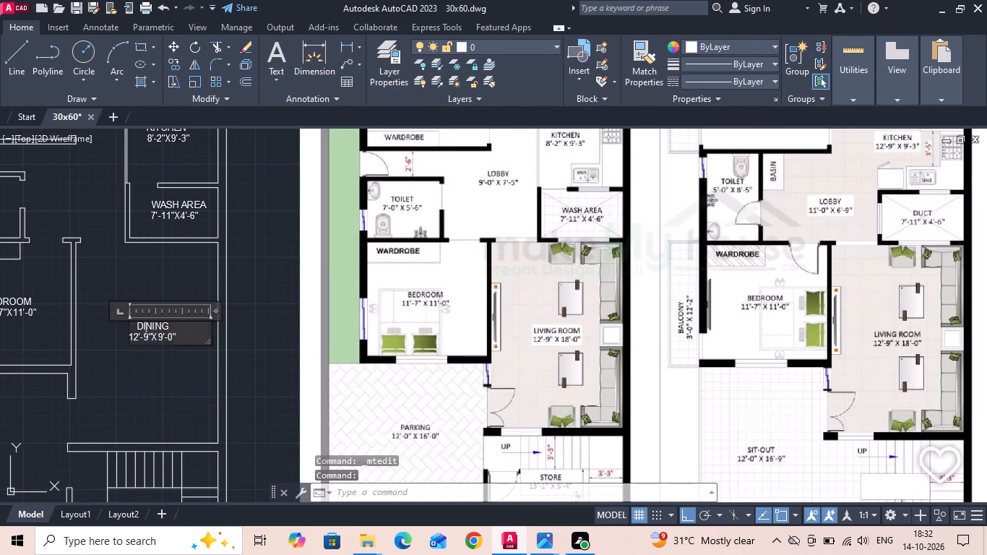
pyautogui.scroll(1, 150, 326)
pyautogui.moveTo(180, 325); pyautogui.dragTo(97, 319)
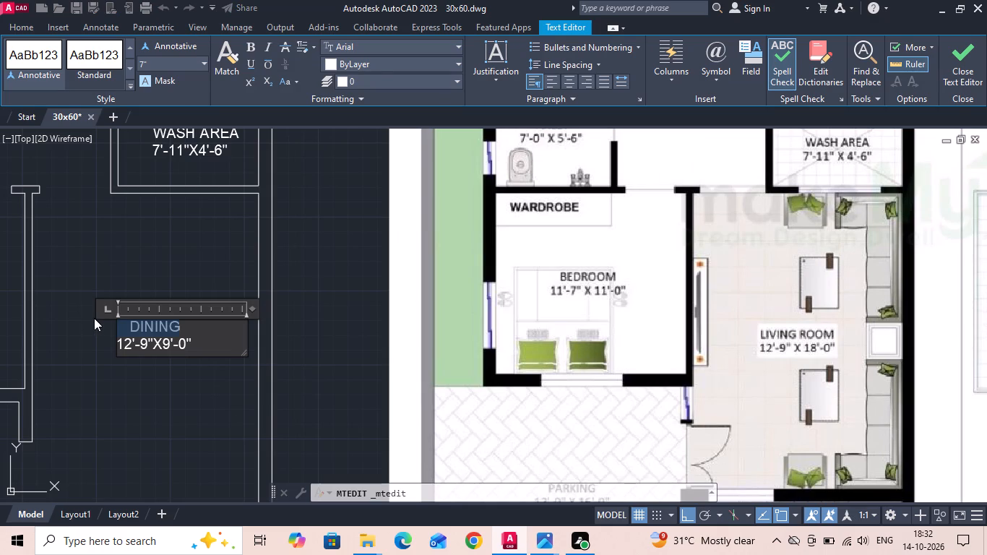
pyautogui.press('BackSpace')
pyautogui.write('LIVI')
pyautogui.write('NG')
pyautogui.press('space')
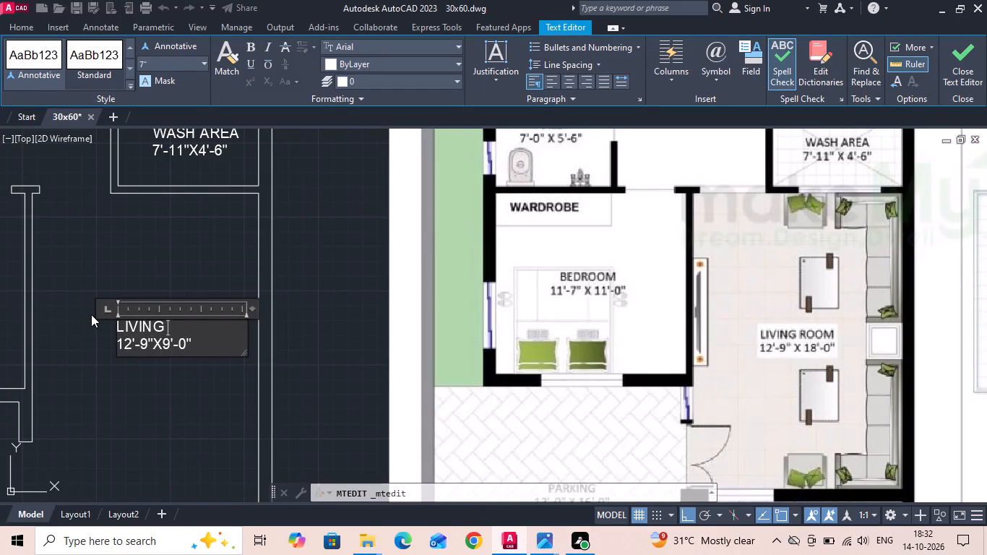
pyautogui.write('ROOM')
pyautogui.click(171, 350)
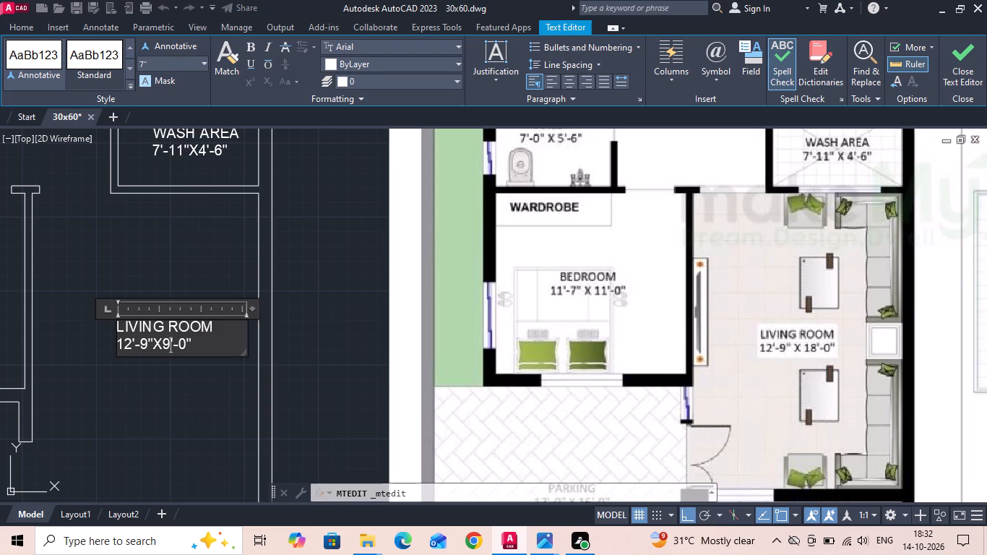
pyautogui.press('BackSpace')
pyautogui.press('1')
pyautogui.press('8')
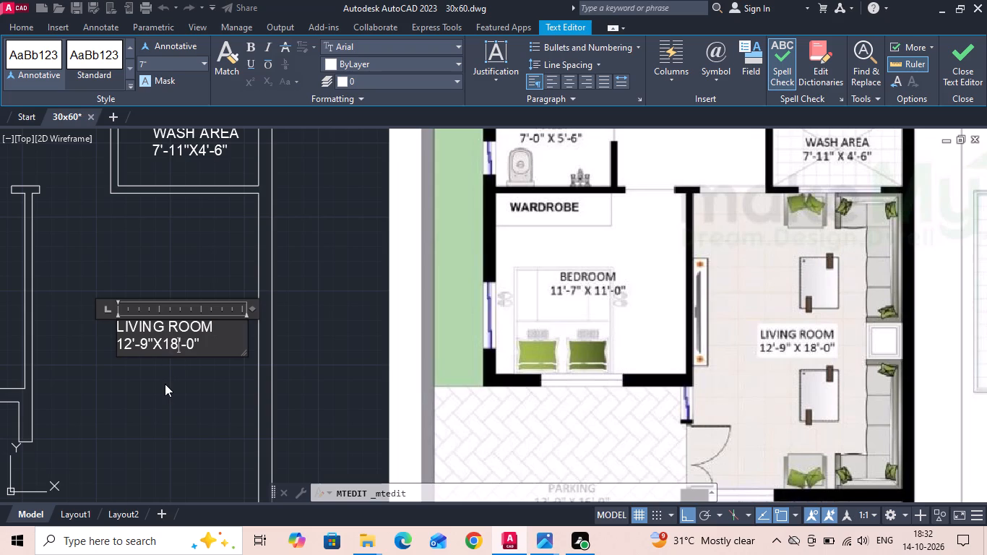
pyautogui.click(165, 384)
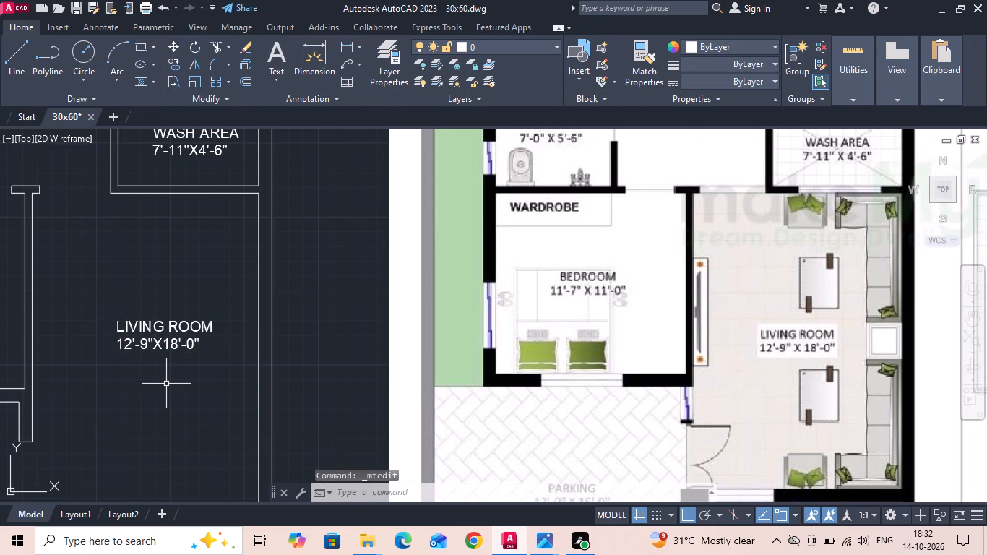
# Copy the KITCHEN label into the lobby beside the toilet, with Ortho off.
pyautogui.scroll(-2, 166, 384)
pyautogui.middleClick(165, 397)
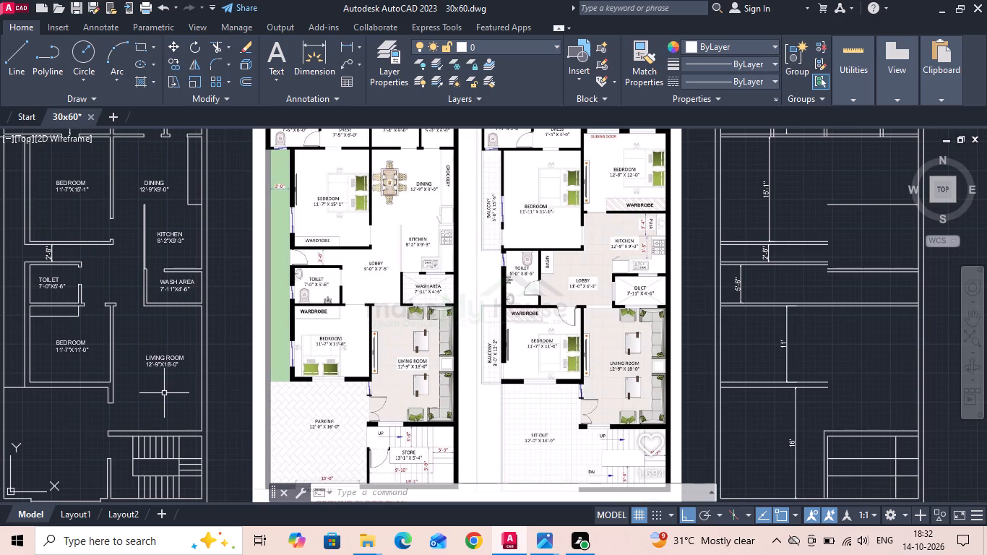
pyautogui.moveTo(165, 393); pyautogui.dragTo(169, 397, button='middle')
pyautogui.moveTo(169, 397); pyautogui.dragTo(202, 443, button='middle')
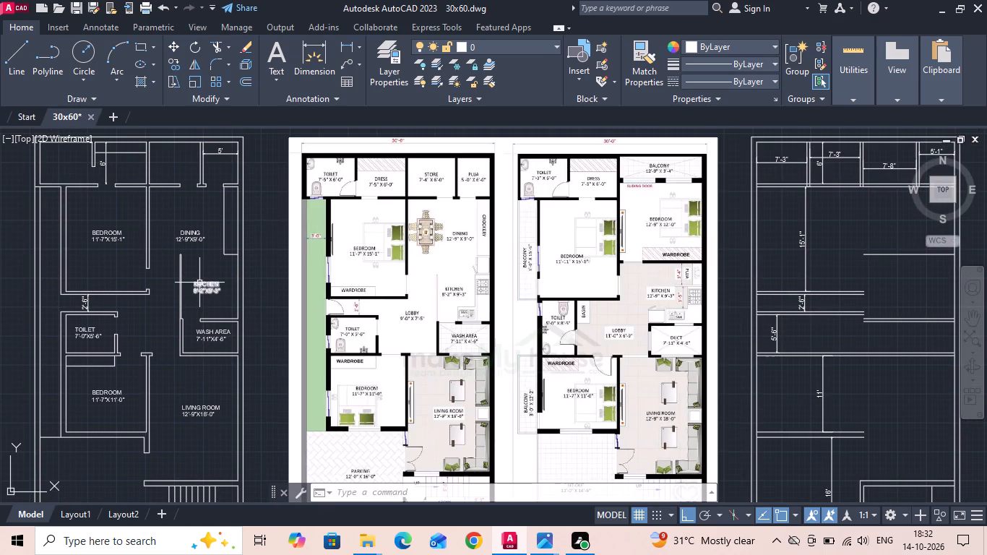
pyautogui.click(199, 283)
pyautogui.rightClick(199, 282)
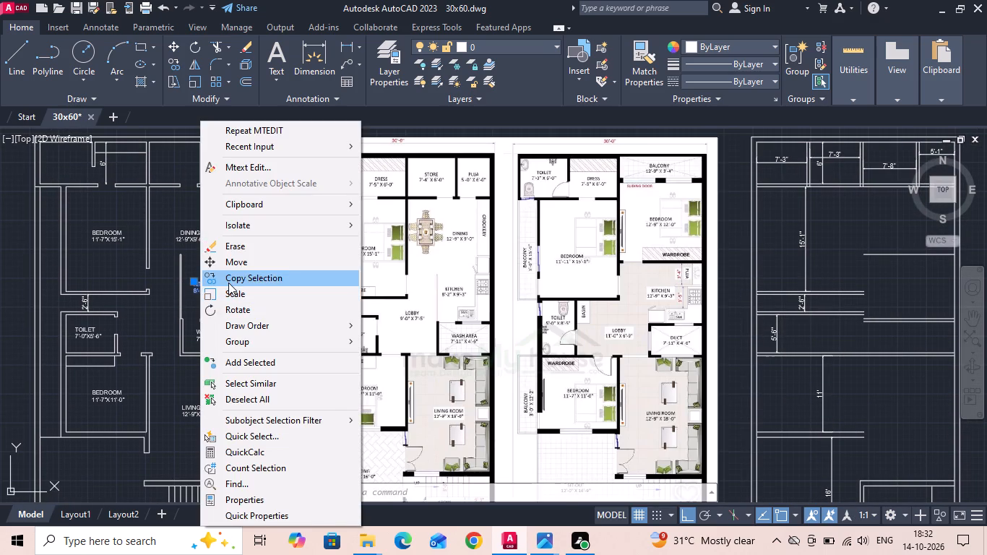
pyautogui.click(228, 283)
pyautogui.click(207, 295)
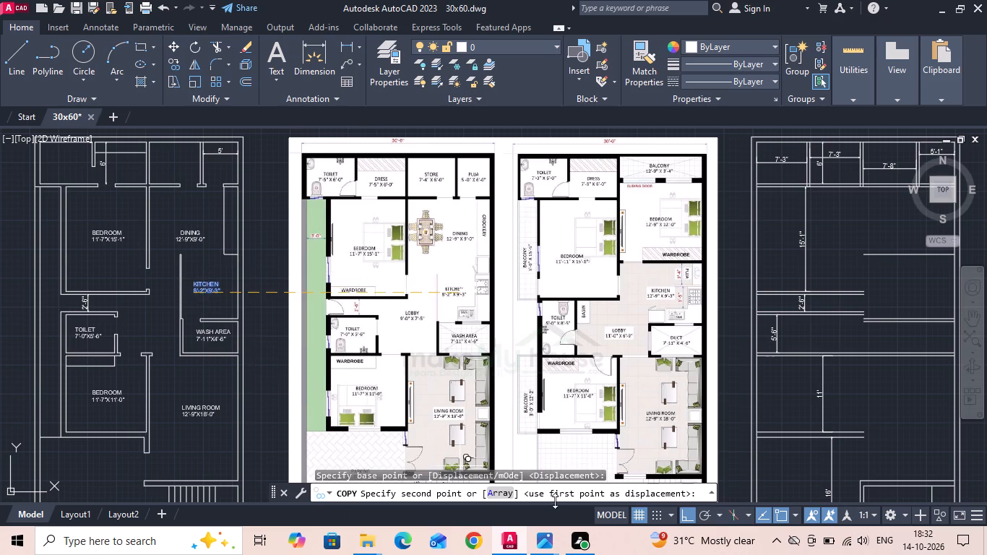
pyautogui.click(686, 517)
pyautogui.moveTo(138, 350); pyautogui.dragTo(238, 377, button='middle')
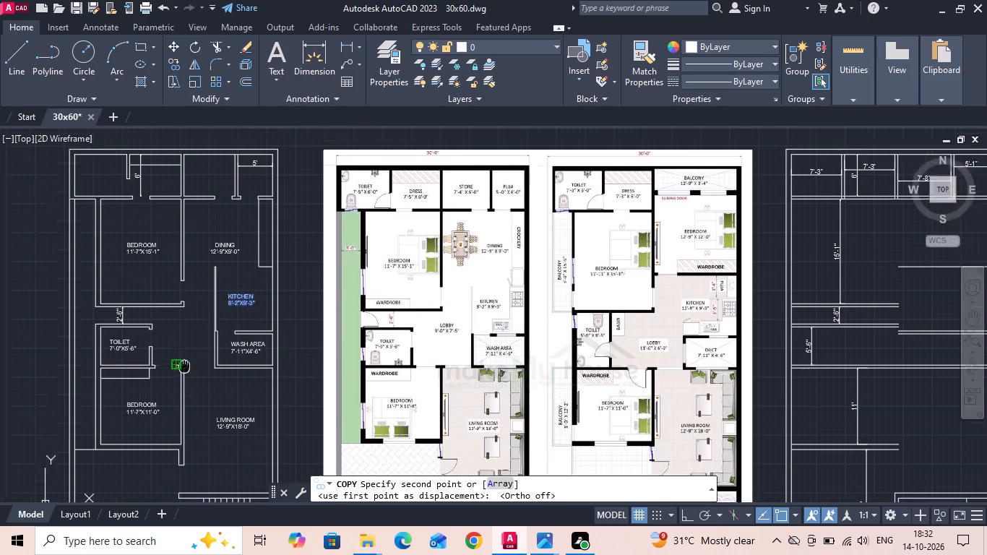
pyautogui.moveTo(238, 377); pyautogui.dragTo(252, 380, button='middle')
pyautogui.scroll(2, 252, 380)
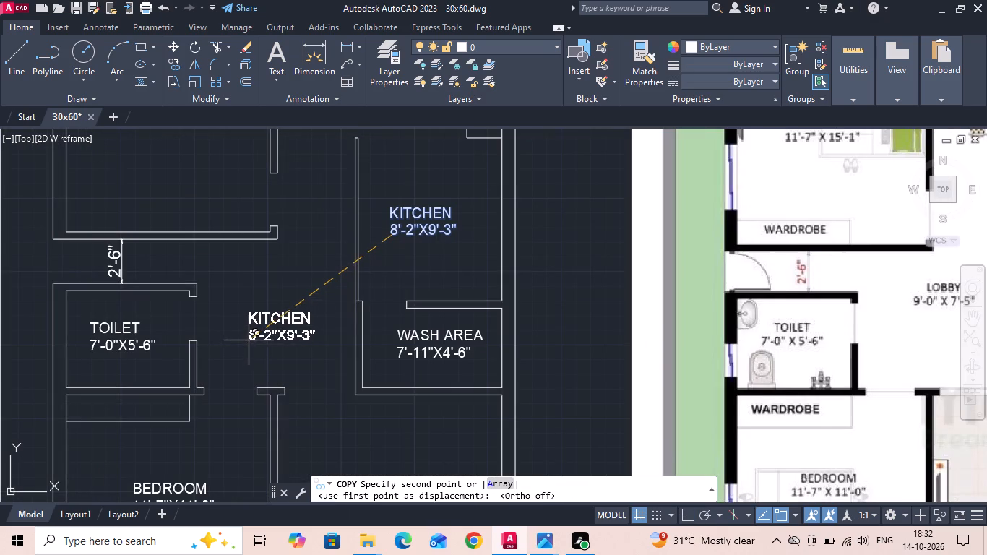
pyautogui.click(245, 310)
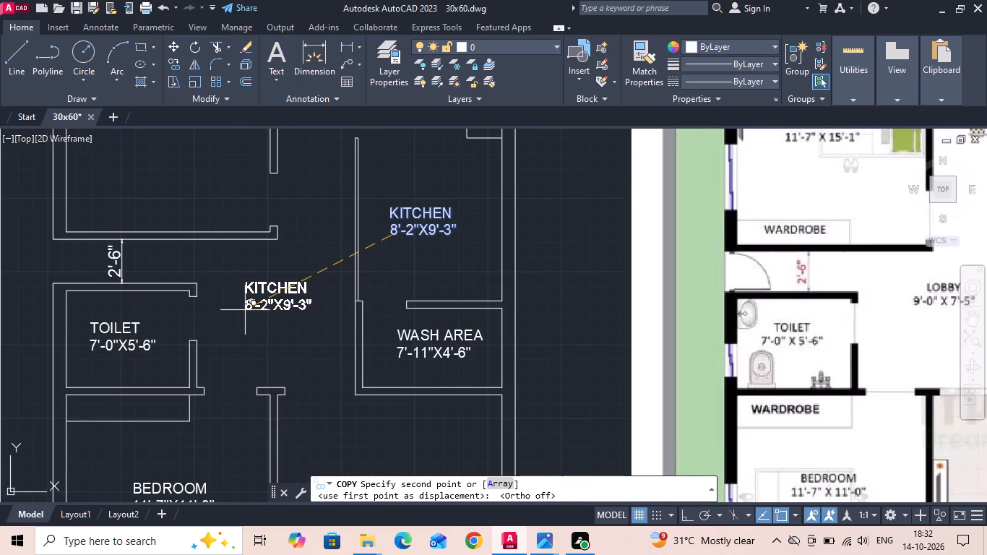
pyautogui.press('Escape')
# Check the lobby's width and its depth between the upper and lower bedroom walls using trial linear dimensions, without placing them.
pyautogui.scroll(-1, 232, 322)
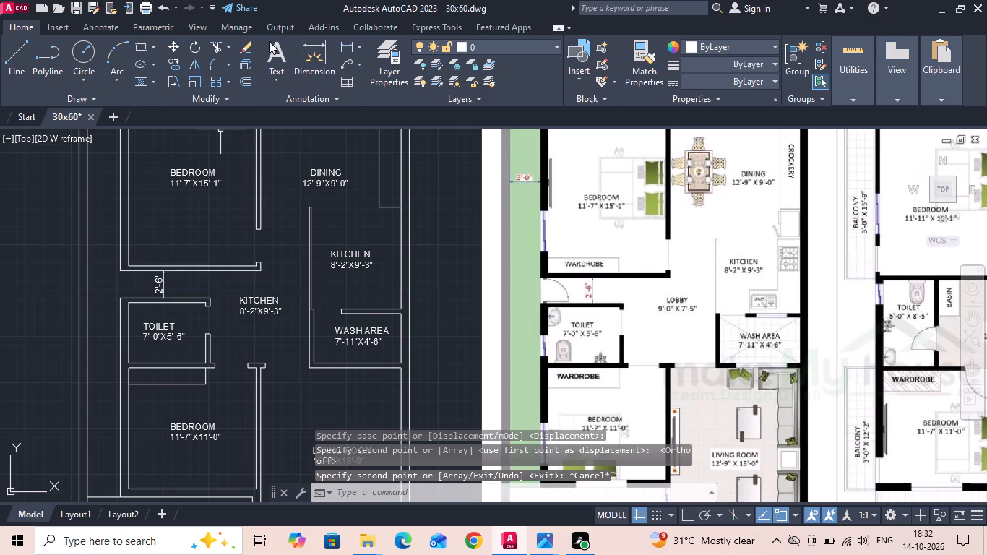
pyautogui.click(342, 43)
pyautogui.scroll(1, 293, 342)
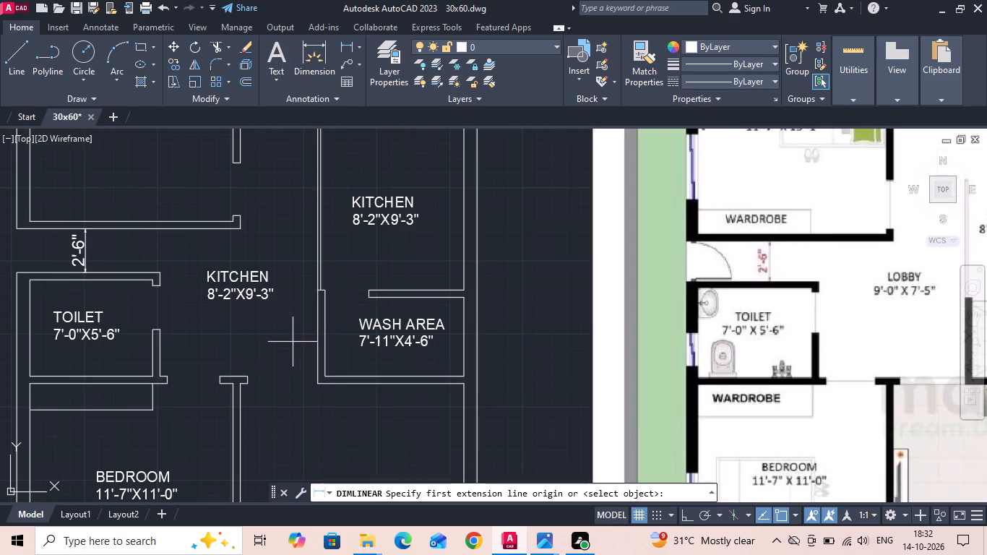
pyautogui.click(314, 356)
pyautogui.click(158, 354)
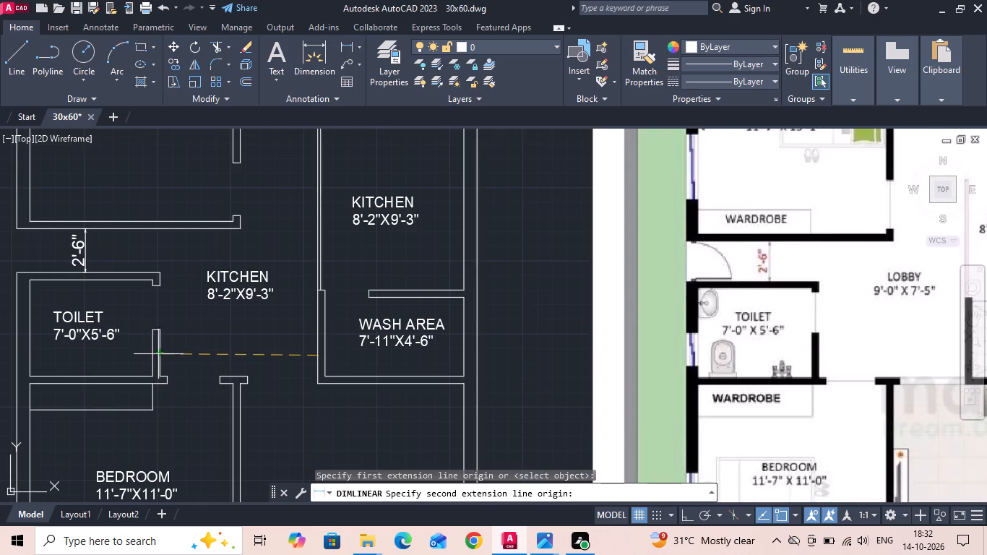
pyautogui.press('Escape')
pyautogui.press('space')
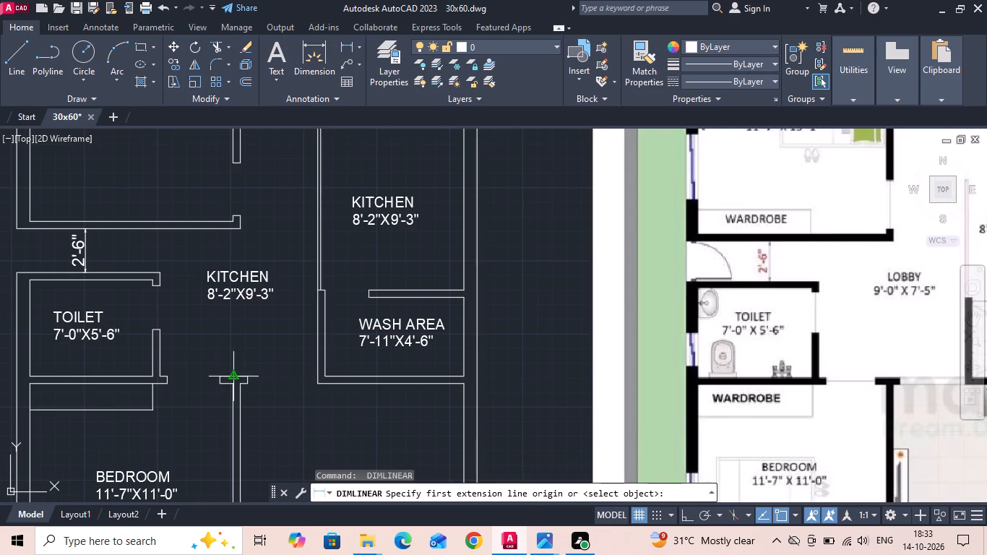
pyautogui.click(230, 373)
pyautogui.click(230, 231)
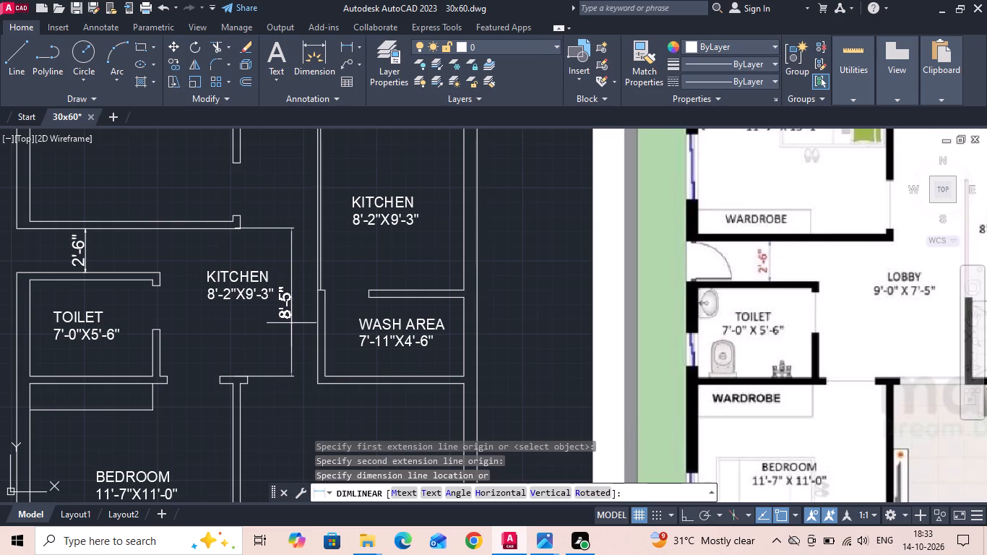
pyautogui.press('Escape')
pyautogui.press('space')
pyautogui.click(242, 229)
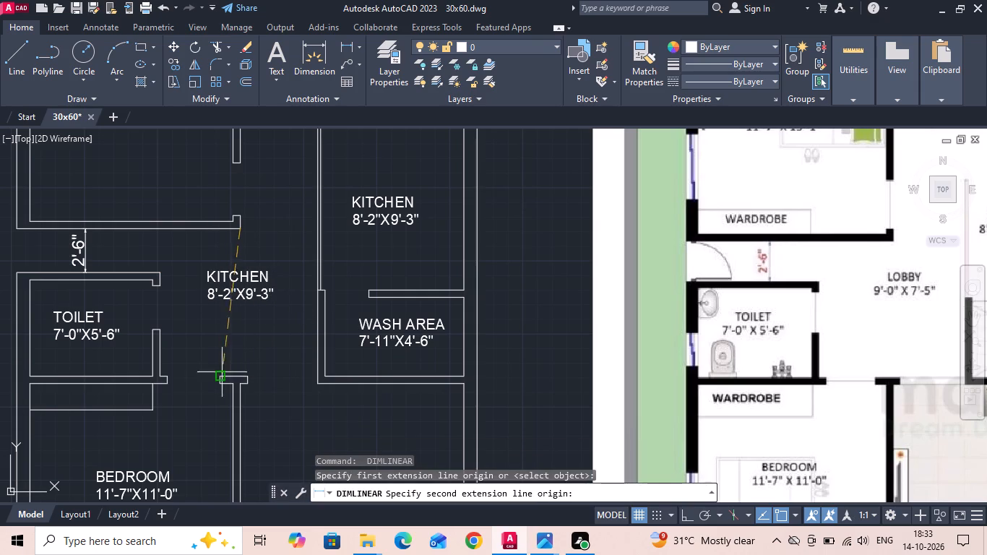
pyautogui.click(234, 373)
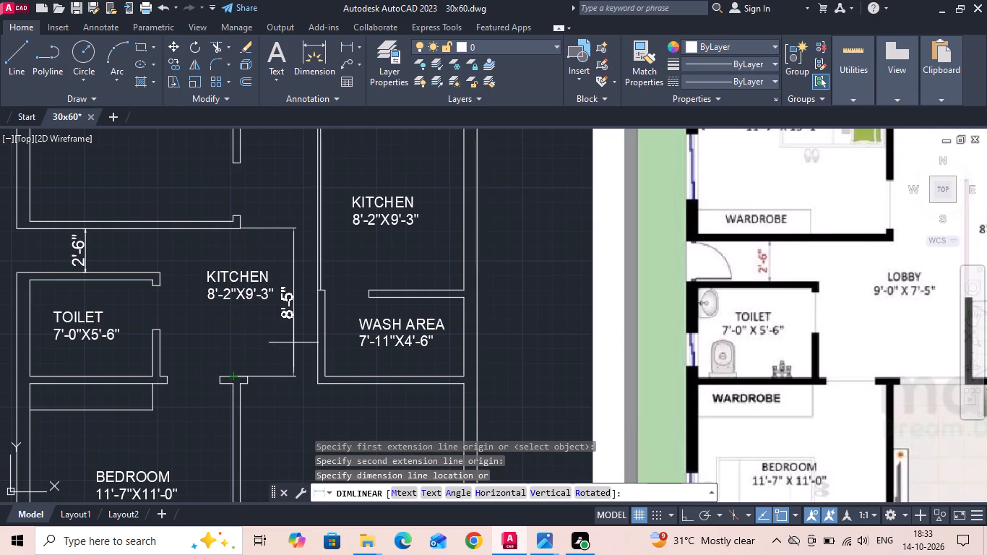
pyautogui.press('Escape')
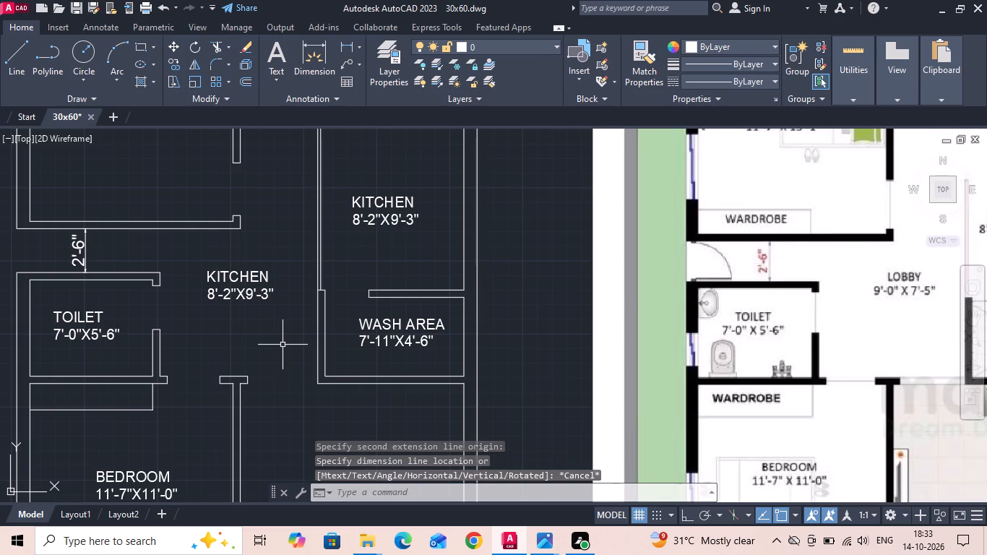
# Check the depth of the bedroom below the toilet and the toilet's inner depth using trial linear dimensions, without placing them.
pyautogui.scroll(-1, 283, 345)
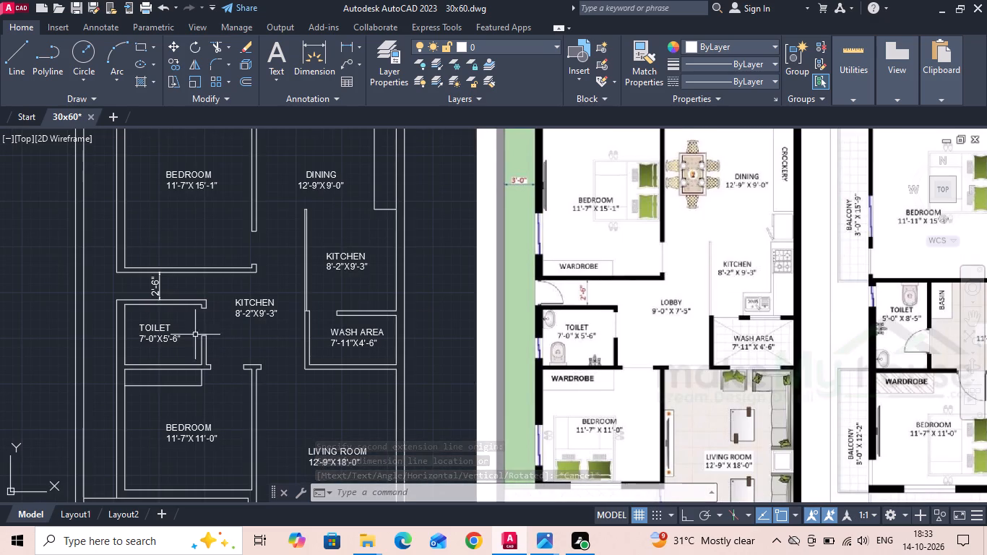
pyautogui.click(346, 45)
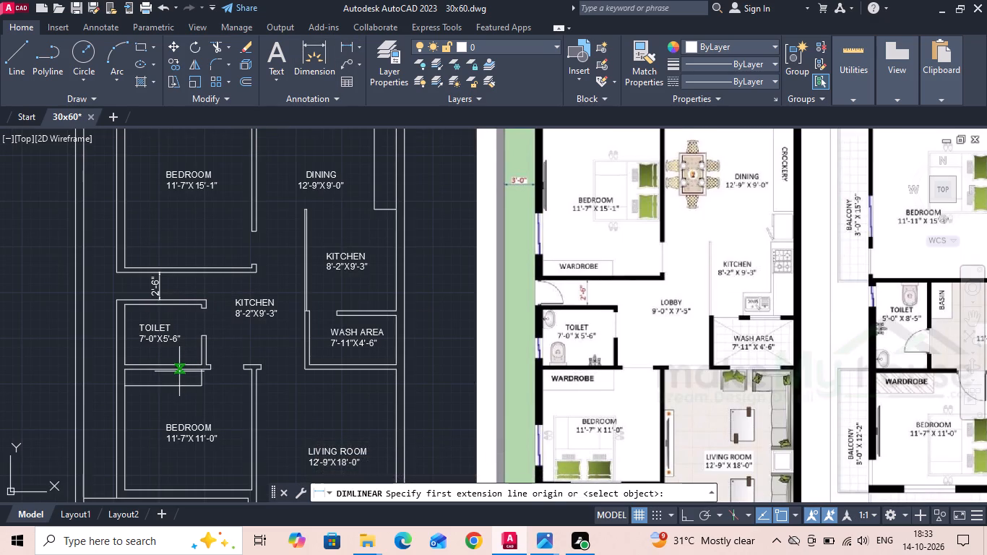
pyautogui.click(178, 371)
pyautogui.click(181, 492)
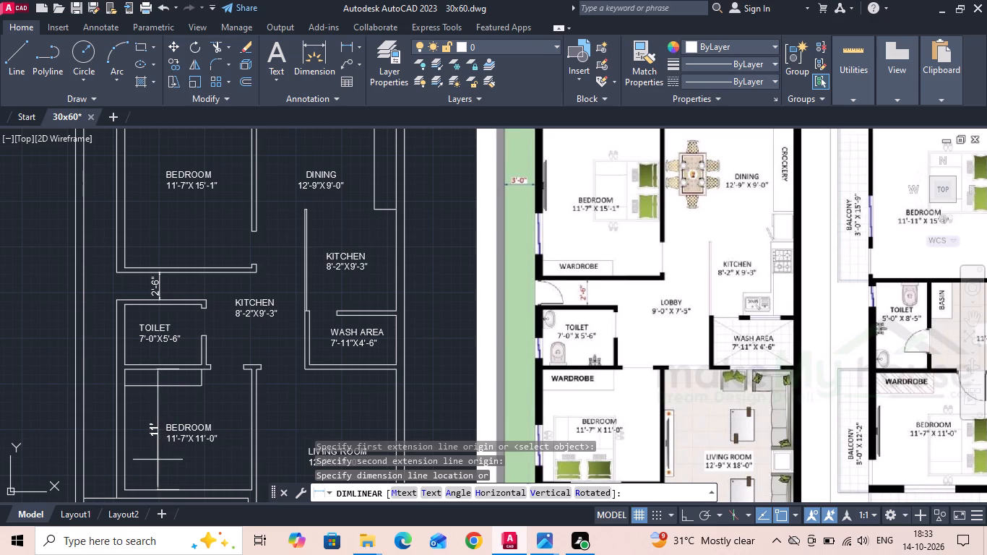
pyautogui.press('space')
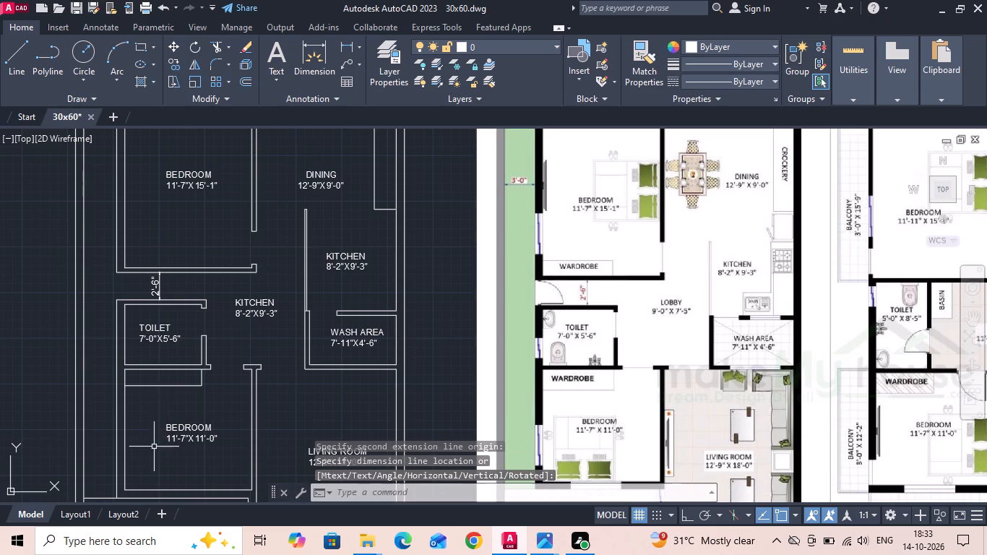
pyautogui.press('space')
pyautogui.click(190, 364)
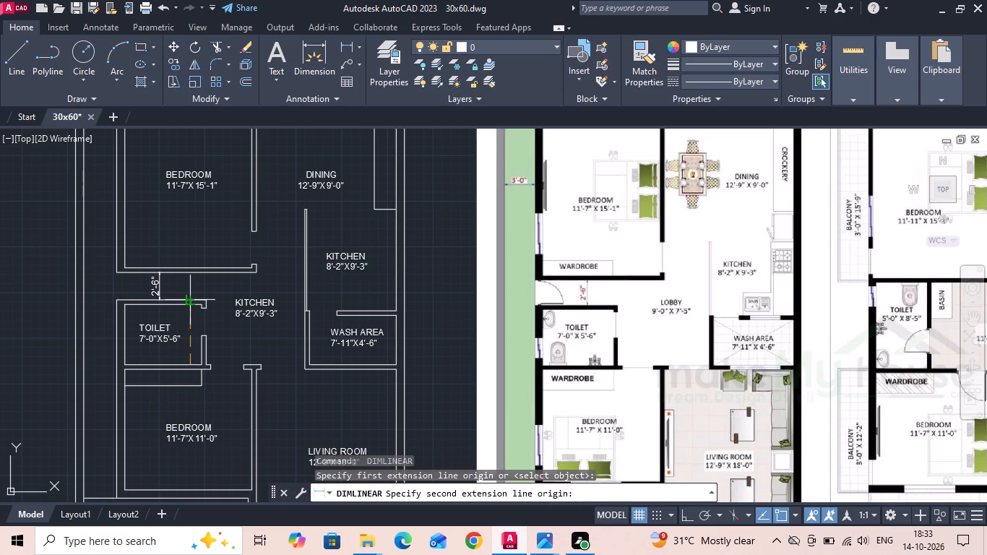
pyautogui.click(189, 308)
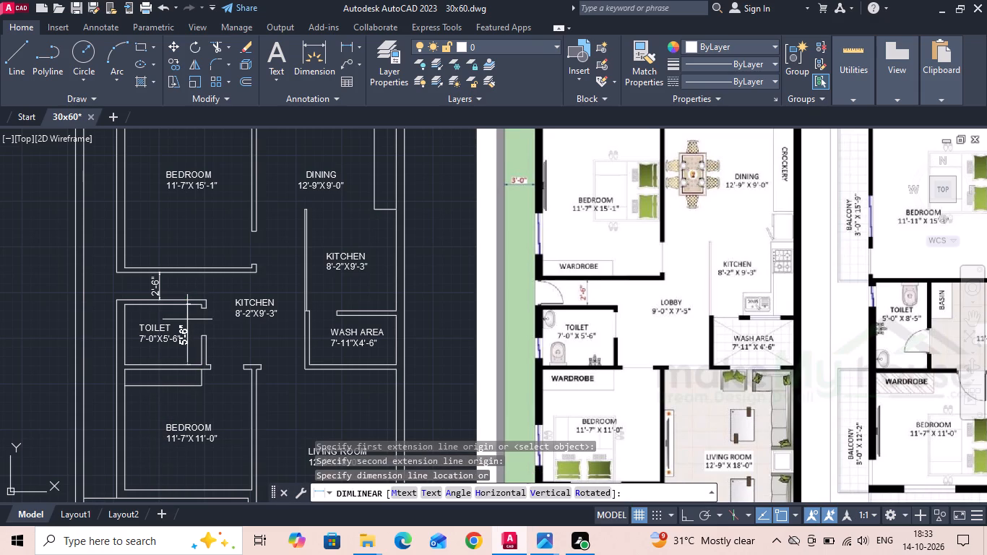
pyautogui.scroll(1, 187, 319)
pyautogui.press('space')
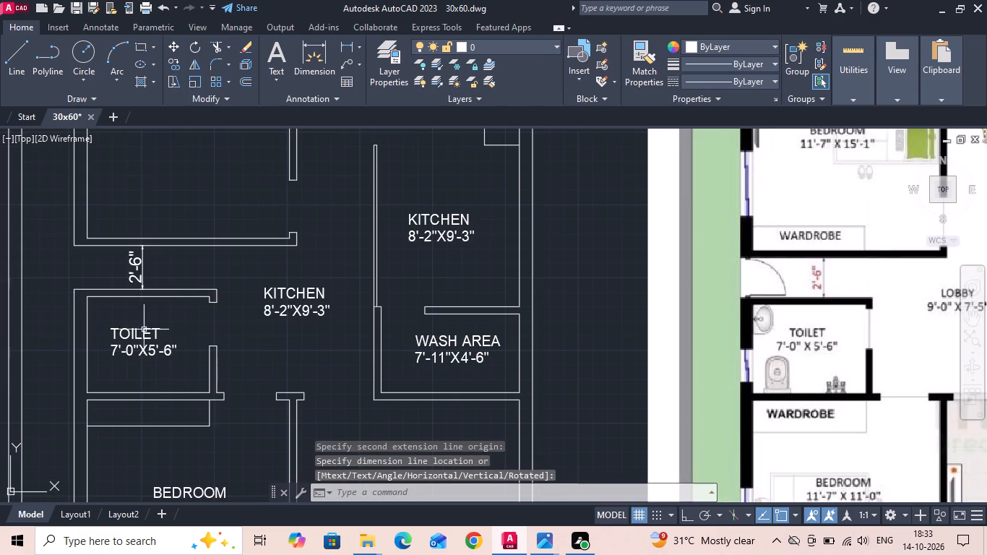
# Rename the copied KITCHEN label beside the toilet to LOBBY and indent the name with two leading spaces.
pyautogui.scroll(-1, 133, 331)
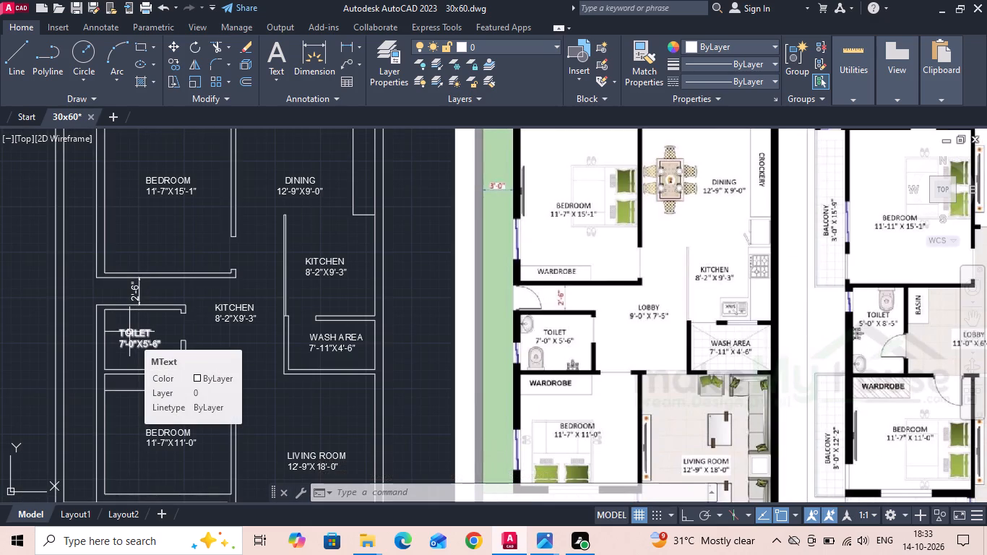
pyautogui.scroll(2, 152, 326)
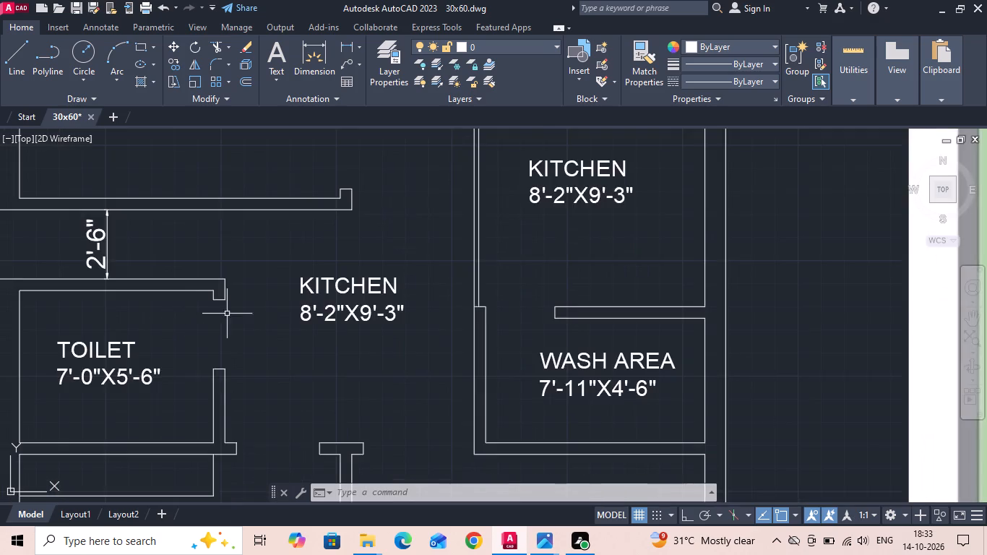
pyautogui.scroll(-1, 283, 329)
pyautogui.doubleClick(326, 303)
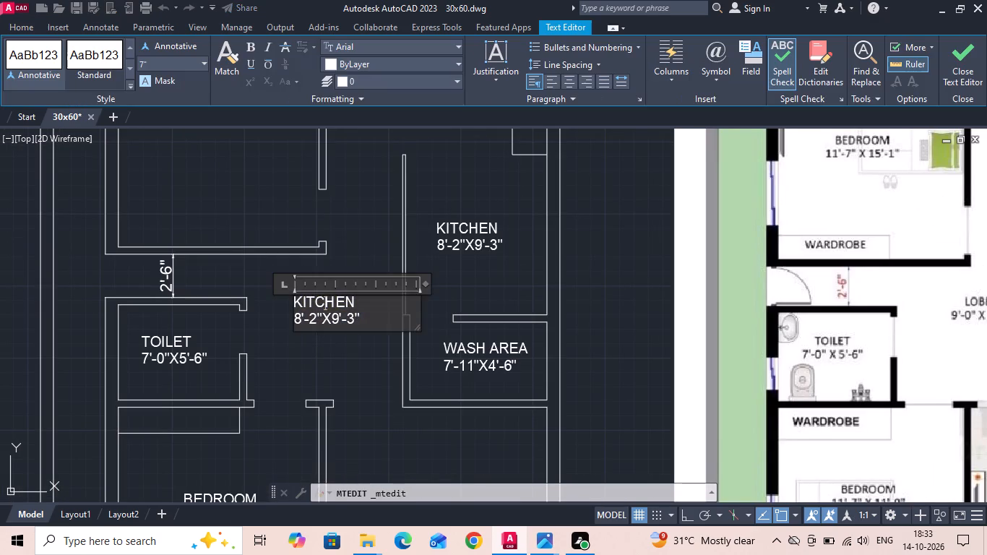
pyautogui.moveTo(322, 303); pyautogui.dragTo(181, 303, button='middle')
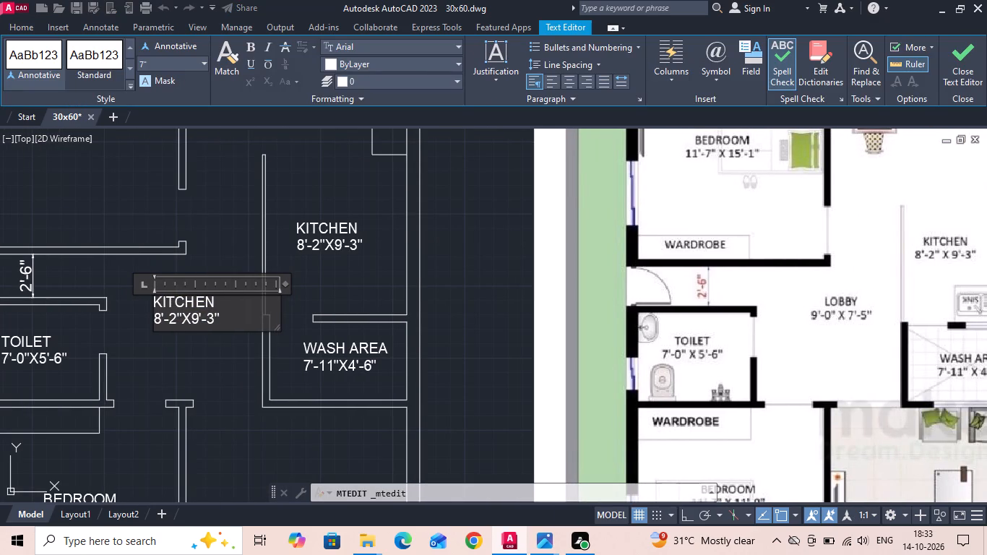
pyautogui.moveTo(229, 309); pyautogui.dragTo(132, 301)
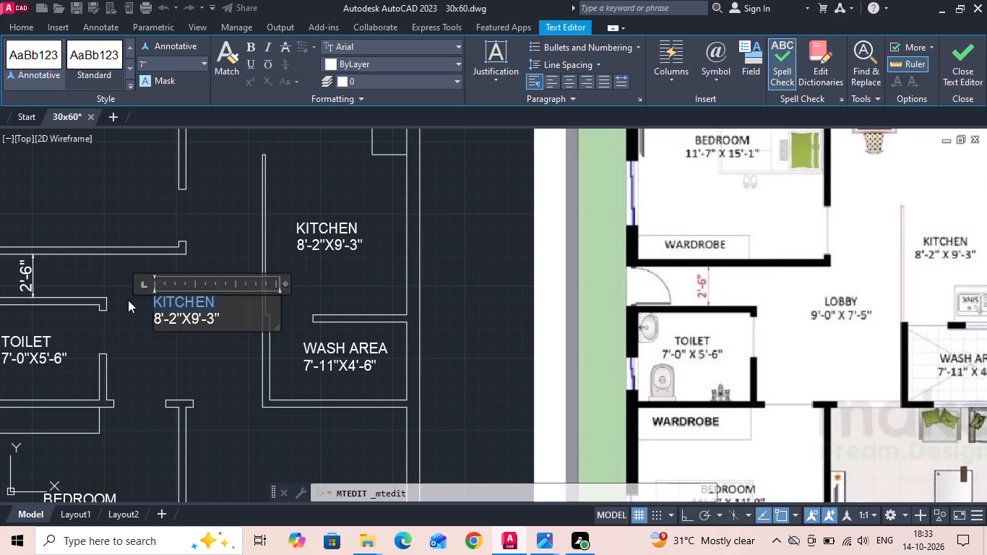
pyautogui.press('BackSpace')
pyautogui.write('LOO')
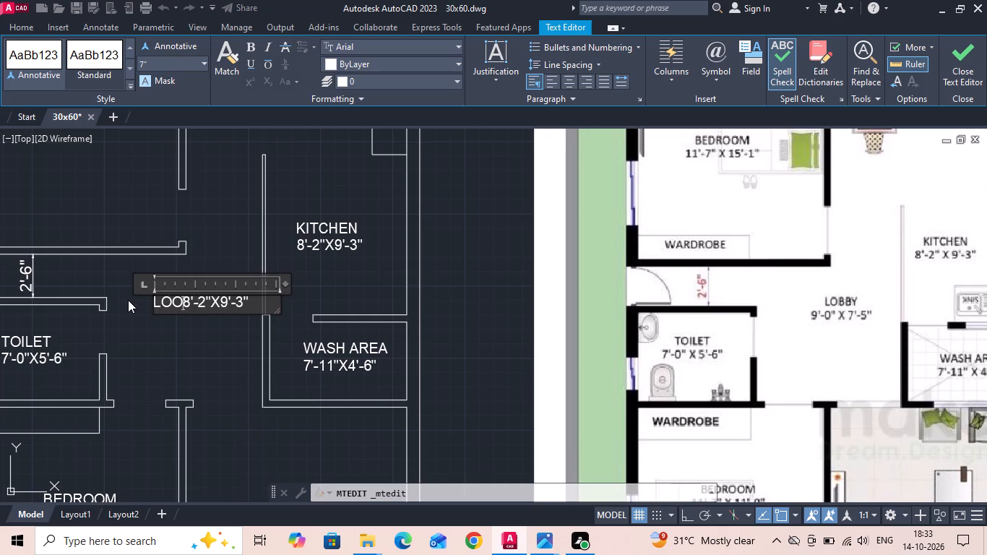
pyautogui.press('BackSpace')
pyautogui.write('BBY')
pyautogui.press('Return')
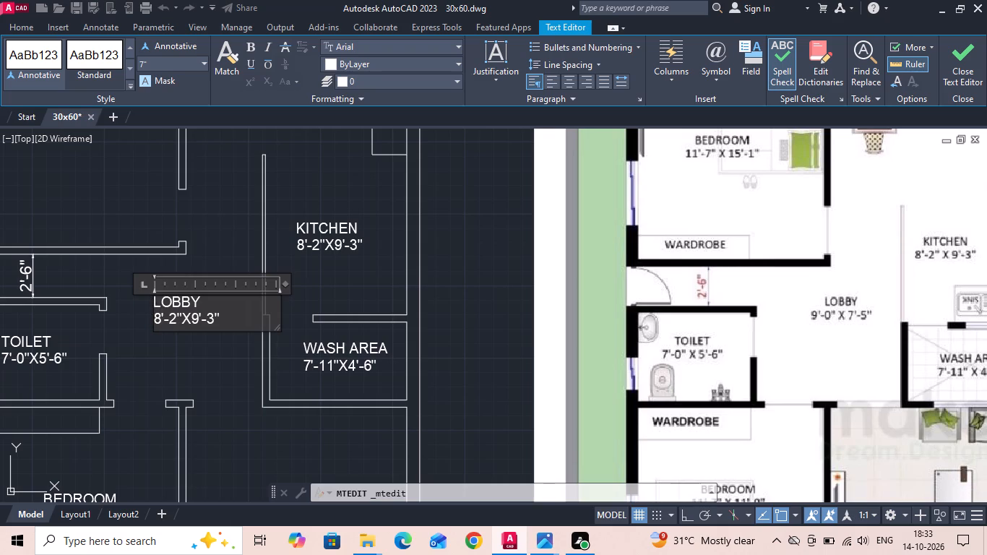
pyautogui.click(157, 303)
pyautogui.click(154, 303)
pyautogui.press('space')
pyautogui.press('space')
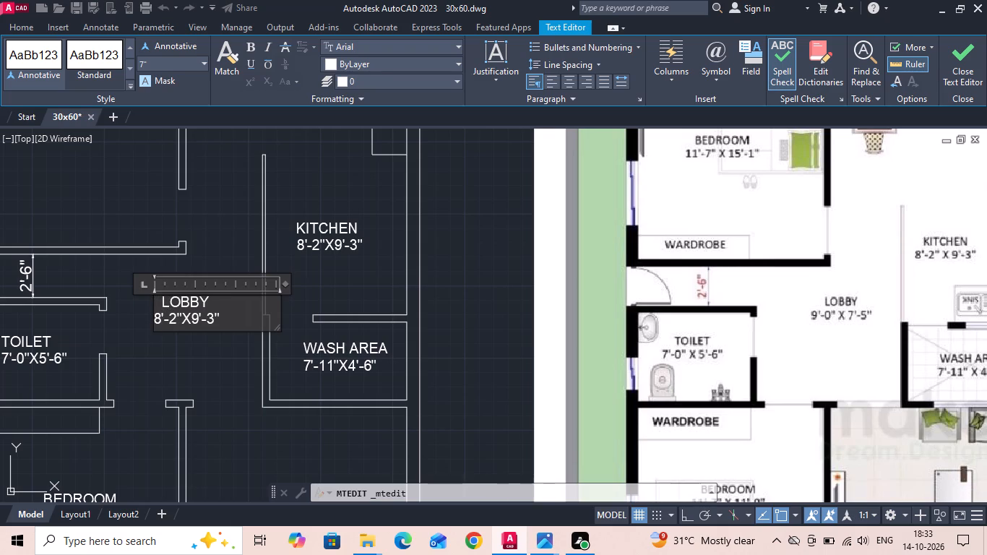
# Set the room size in the LOBBY label to 9'-0"X8'-5".
pyautogui.click(160, 325)
pyautogui.press('BackSpace')
pyautogui.press('9')
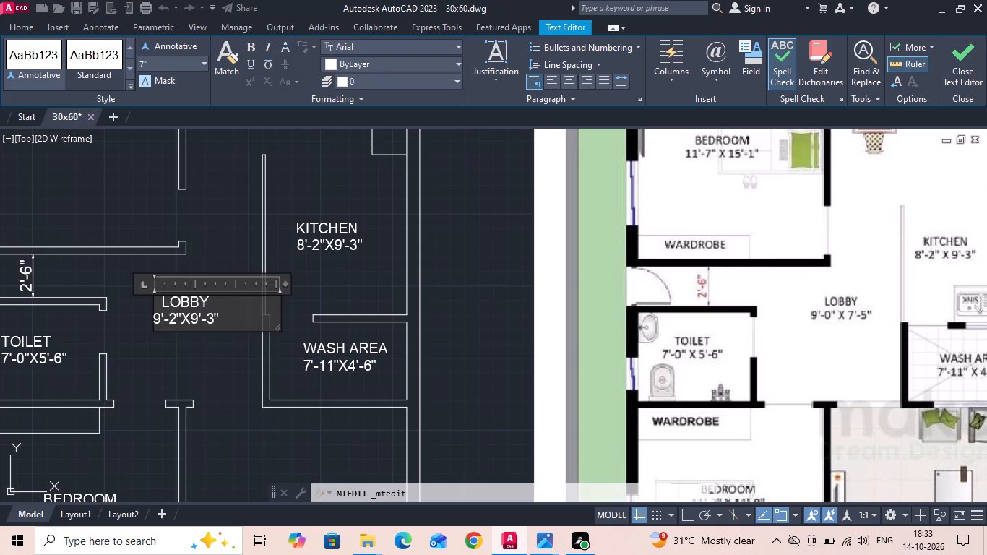
pyautogui.click(175, 317)
pyautogui.press('BackSpace')
pyautogui.press('0')
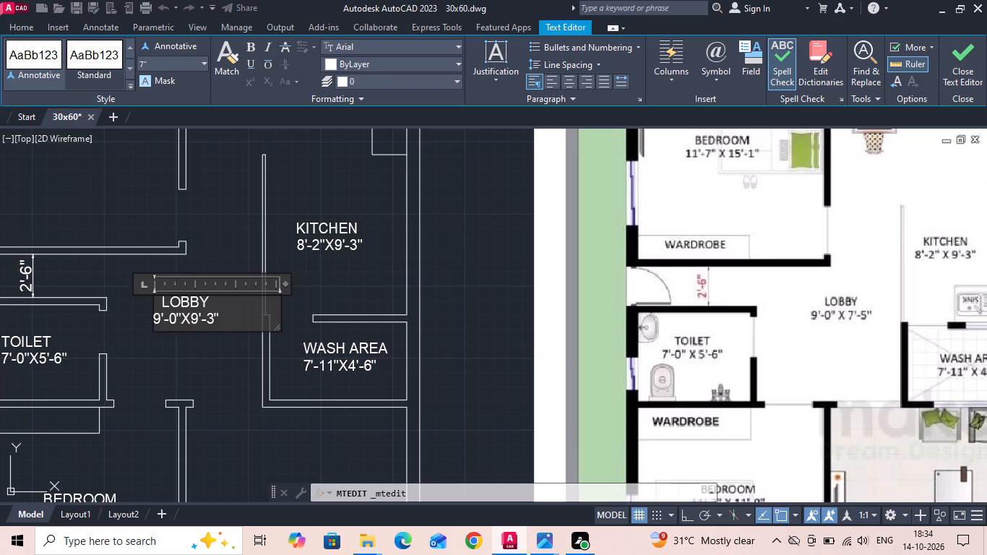
pyautogui.click(196, 319)
pyautogui.press('BackSpace')
pyautogui.press('7')
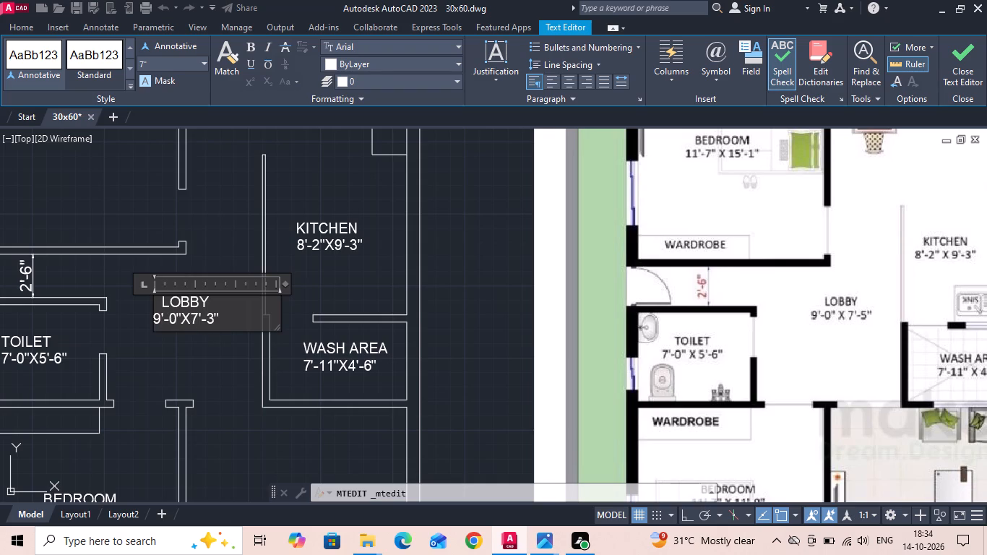
pyautogui.click(213, 319)
pyautogui.press('BackSpace')
pyautogui.press('5')
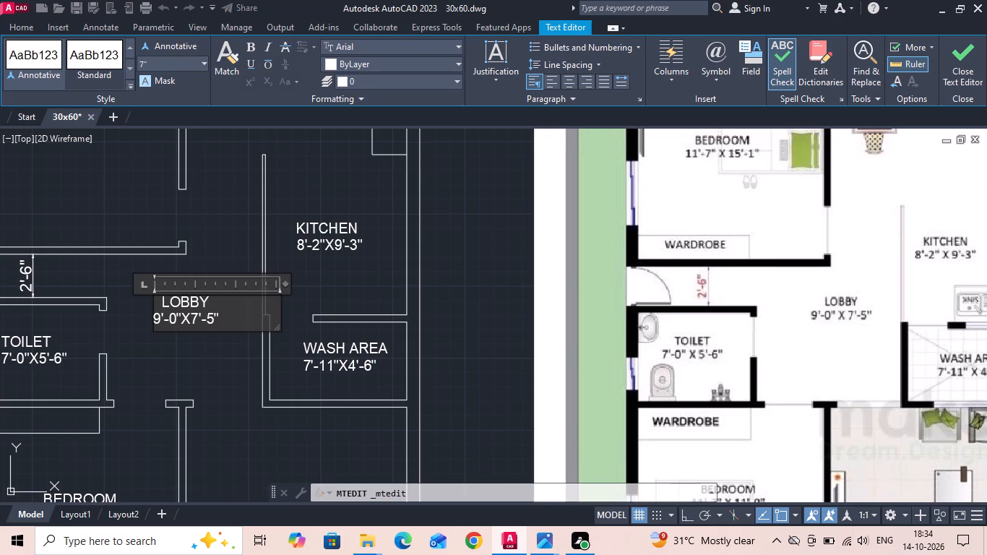
pyautogui.click(195, 316)
pyautogui.press('BackSpace')
pyautogui.press('8')
pyautogui.click(200, 366)
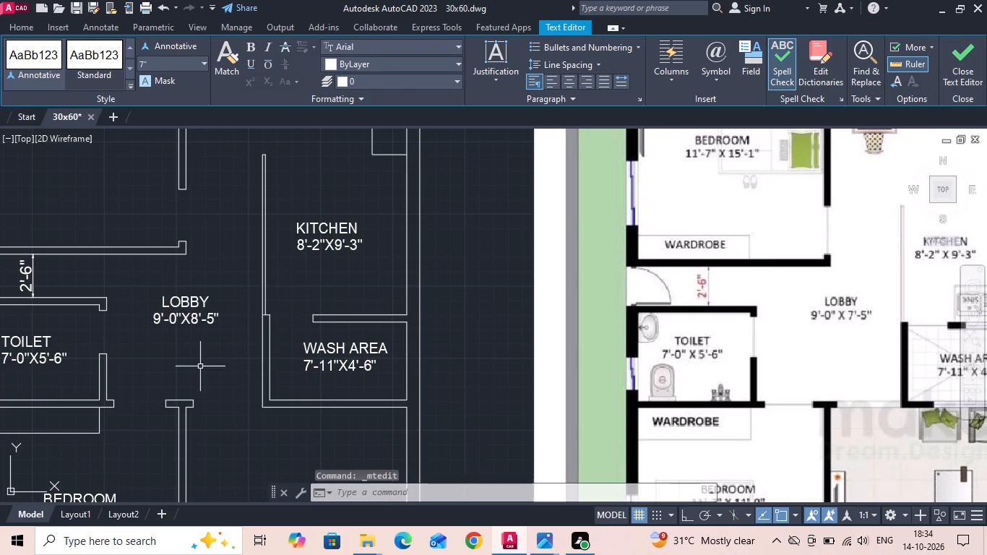
# Move the LOBBY label slightly straight down within the lobby, with Ortho on.
pyautogui.scroll(-1, 200, 366)
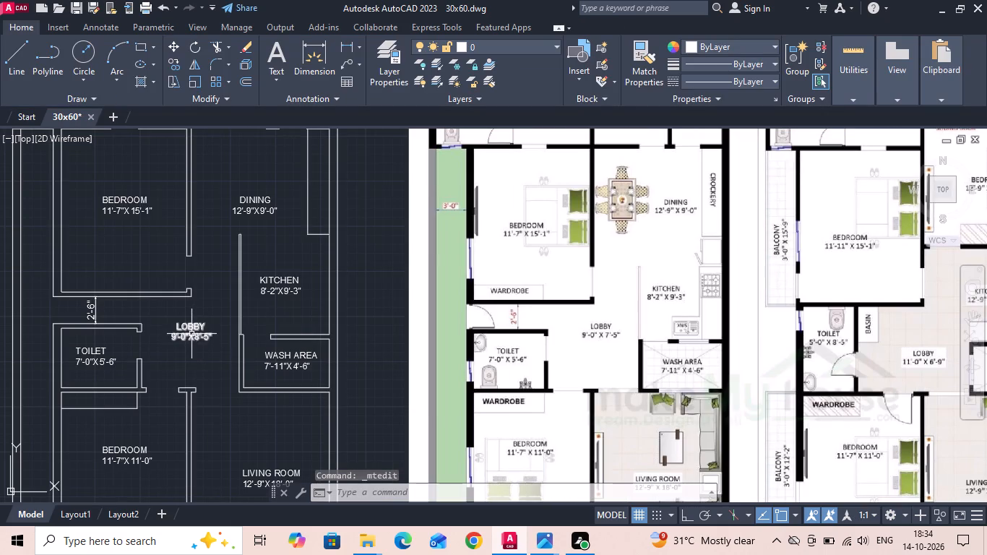
pyautogui.click(189, 337)
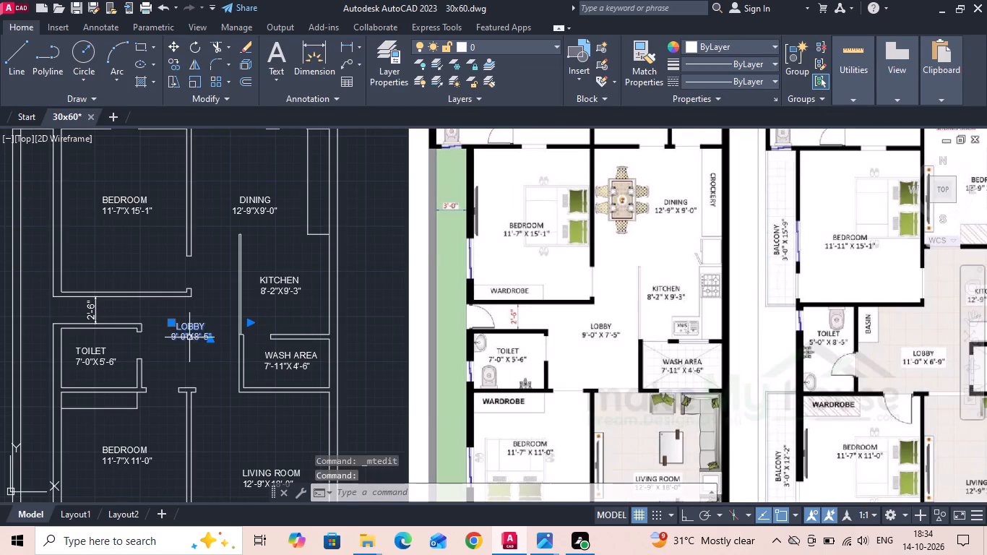
pyautogui.rightClick(189, 337)
pyautogui.click(253, 264)
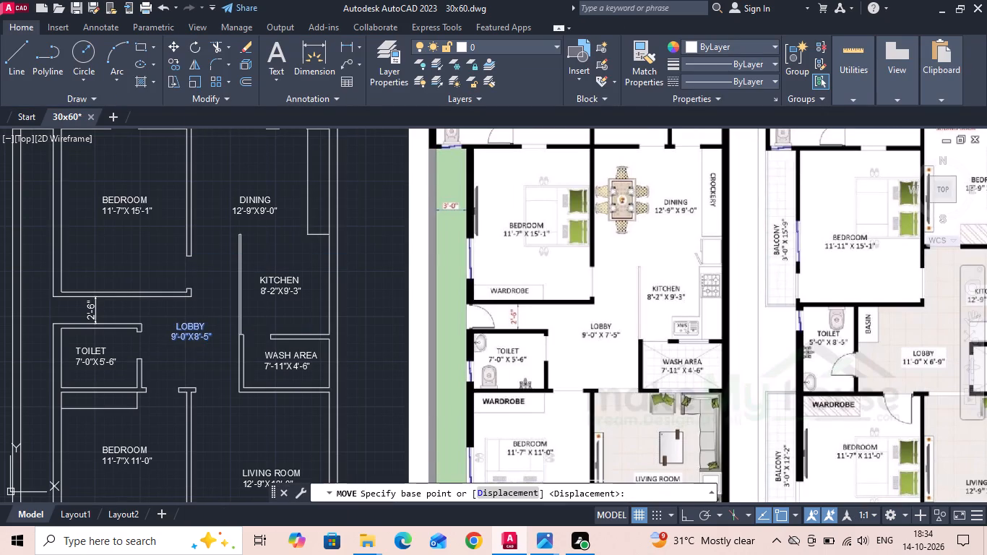
pyautogui.click(696, 515)
pyautogui.click(290, 442)
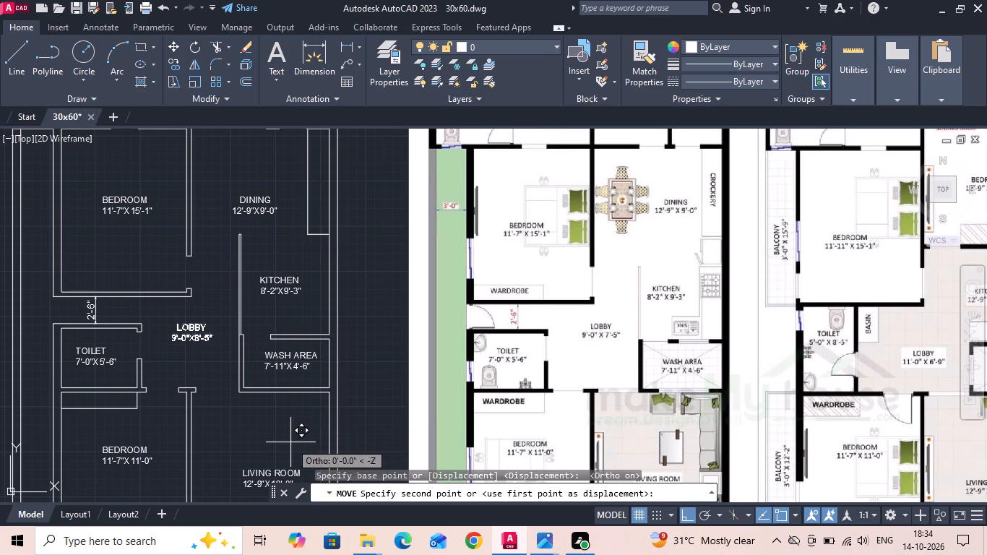
pyautogui.click(290, 452)
pyautogui.scroll(2, 152, 412)
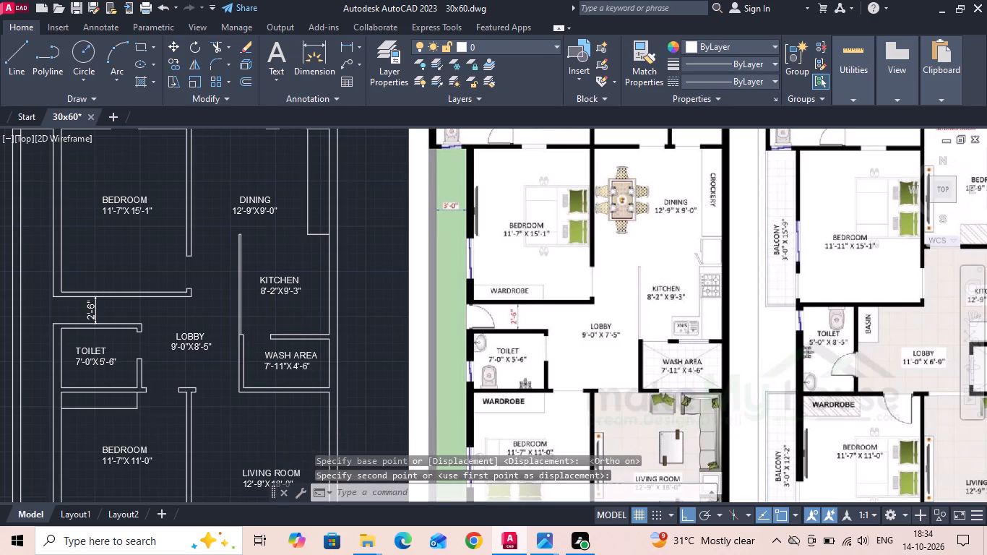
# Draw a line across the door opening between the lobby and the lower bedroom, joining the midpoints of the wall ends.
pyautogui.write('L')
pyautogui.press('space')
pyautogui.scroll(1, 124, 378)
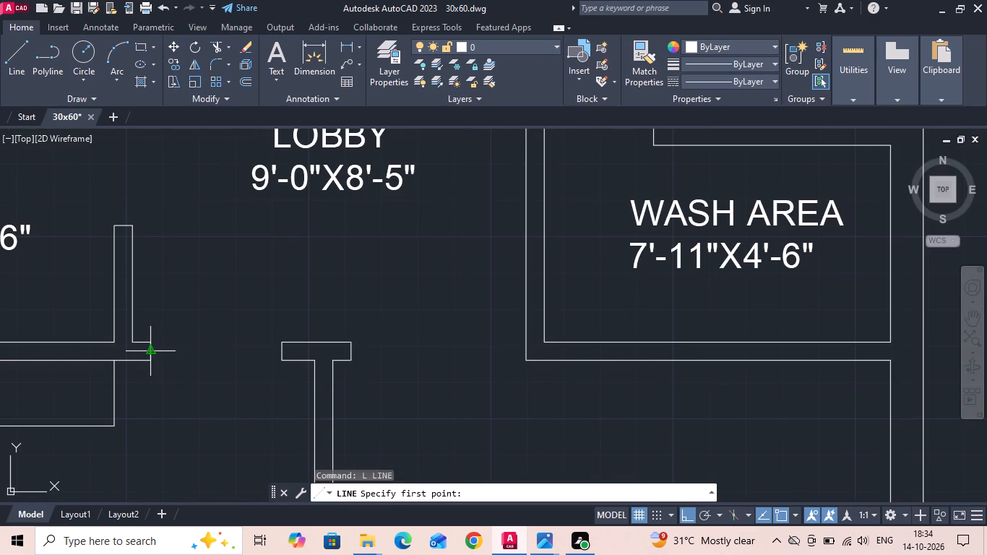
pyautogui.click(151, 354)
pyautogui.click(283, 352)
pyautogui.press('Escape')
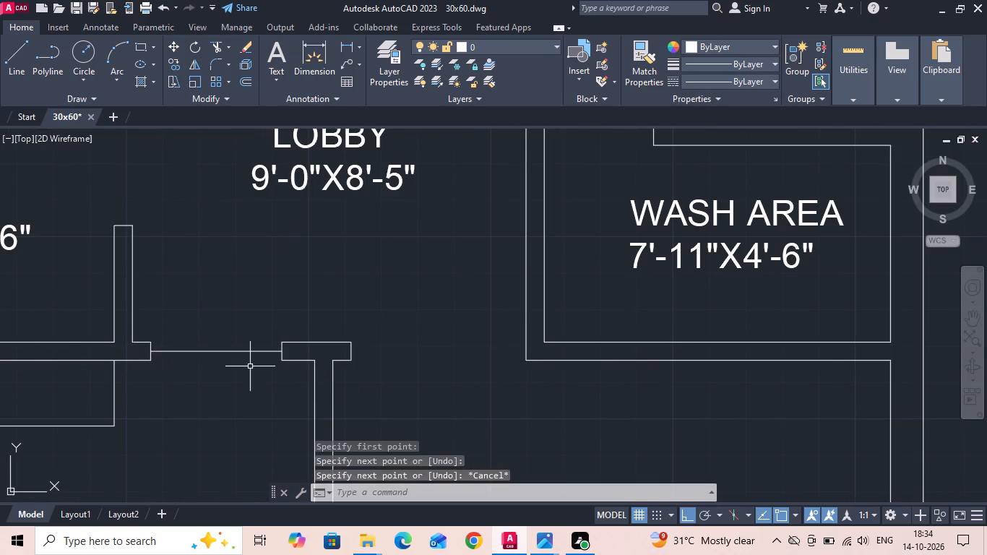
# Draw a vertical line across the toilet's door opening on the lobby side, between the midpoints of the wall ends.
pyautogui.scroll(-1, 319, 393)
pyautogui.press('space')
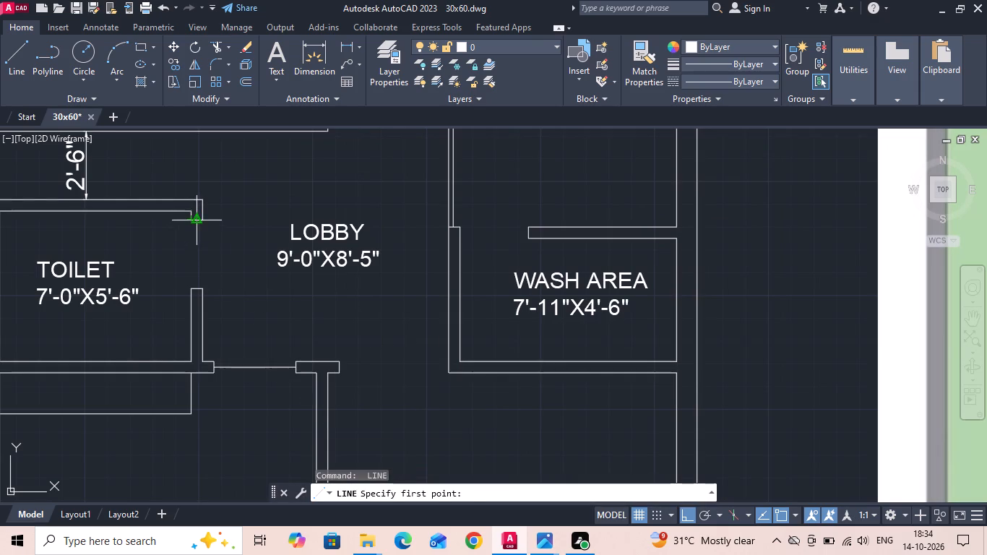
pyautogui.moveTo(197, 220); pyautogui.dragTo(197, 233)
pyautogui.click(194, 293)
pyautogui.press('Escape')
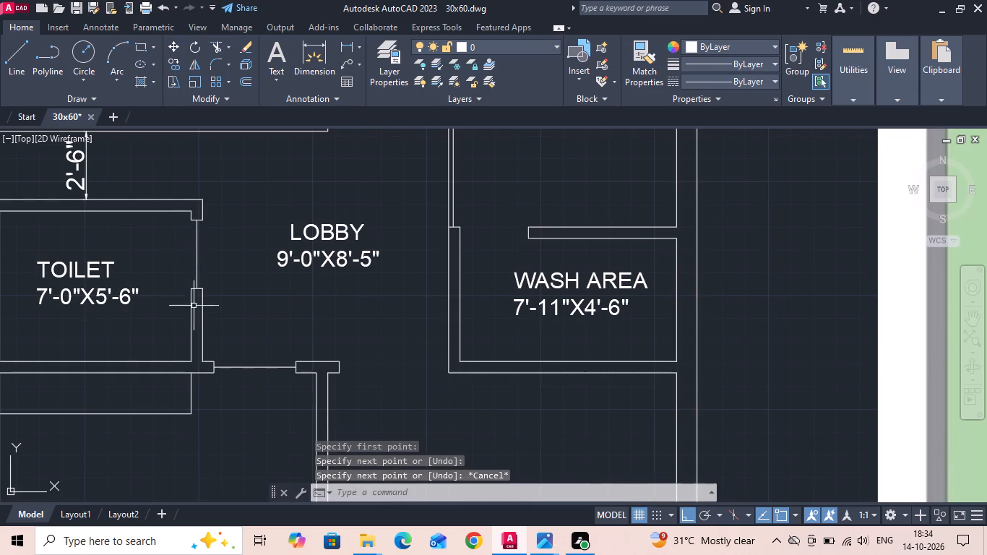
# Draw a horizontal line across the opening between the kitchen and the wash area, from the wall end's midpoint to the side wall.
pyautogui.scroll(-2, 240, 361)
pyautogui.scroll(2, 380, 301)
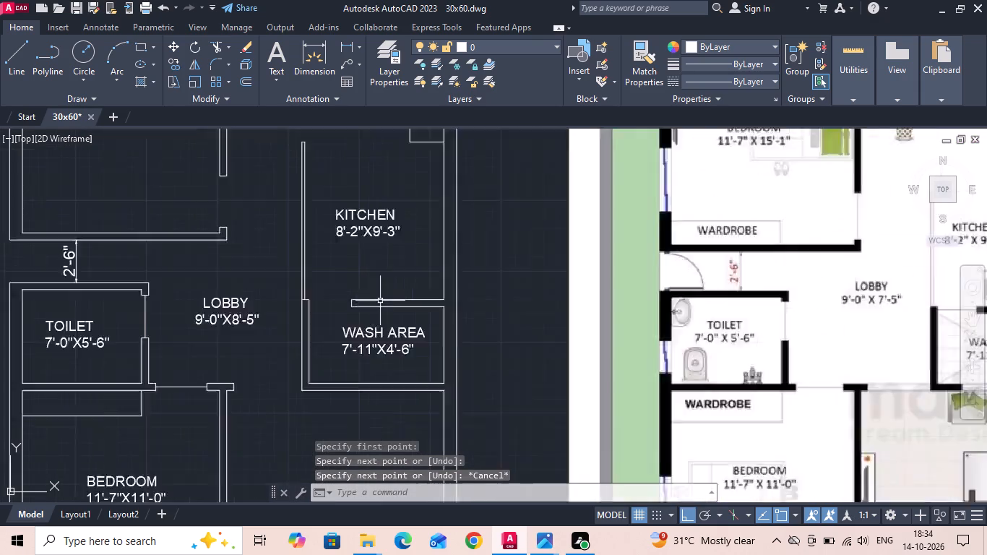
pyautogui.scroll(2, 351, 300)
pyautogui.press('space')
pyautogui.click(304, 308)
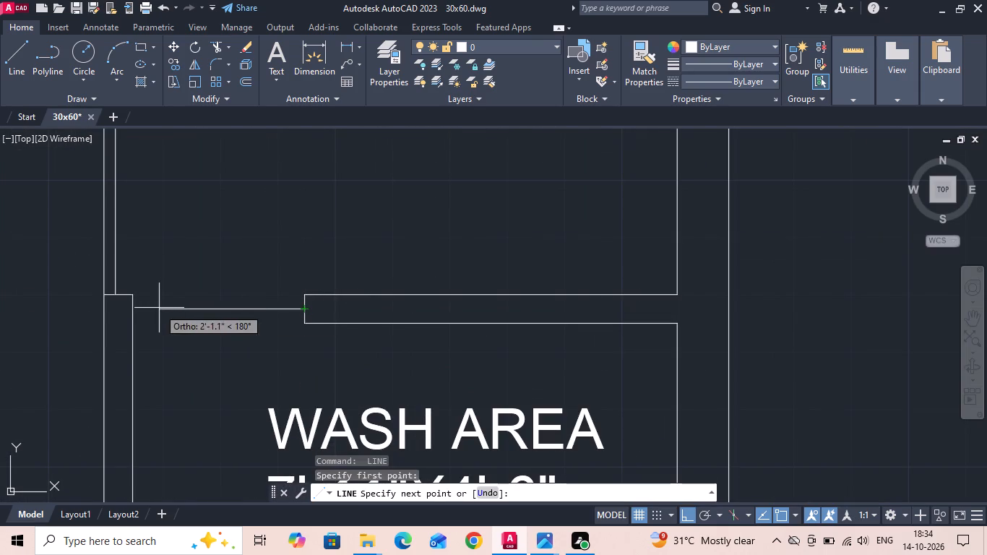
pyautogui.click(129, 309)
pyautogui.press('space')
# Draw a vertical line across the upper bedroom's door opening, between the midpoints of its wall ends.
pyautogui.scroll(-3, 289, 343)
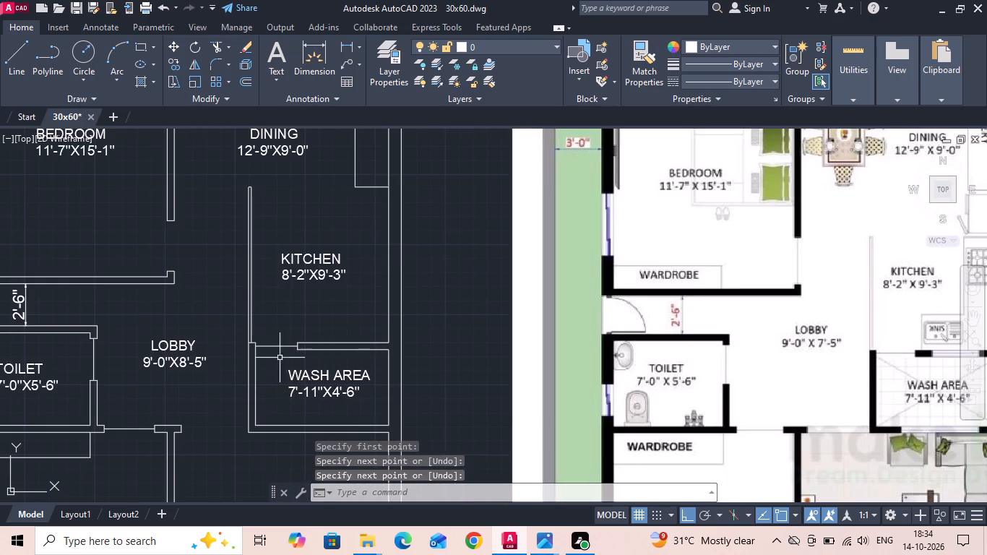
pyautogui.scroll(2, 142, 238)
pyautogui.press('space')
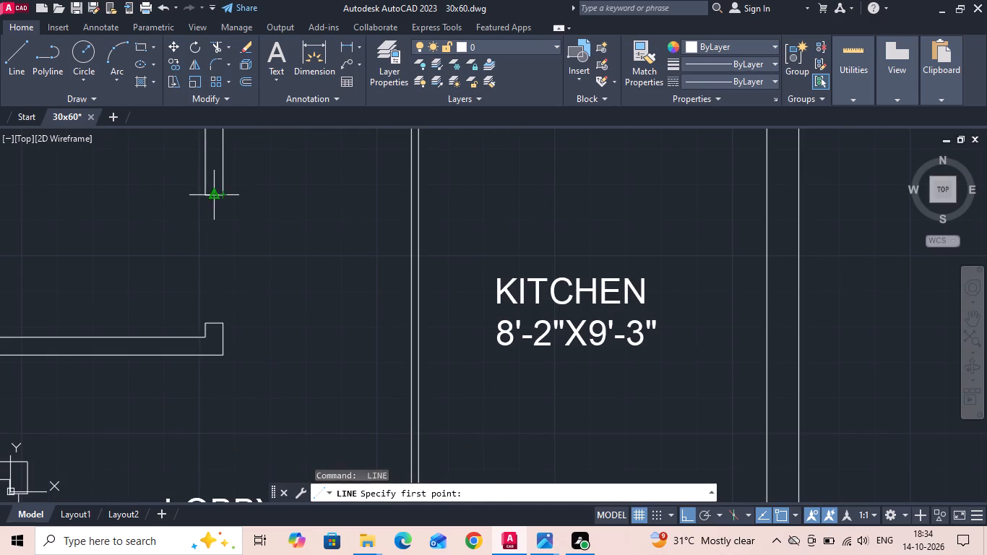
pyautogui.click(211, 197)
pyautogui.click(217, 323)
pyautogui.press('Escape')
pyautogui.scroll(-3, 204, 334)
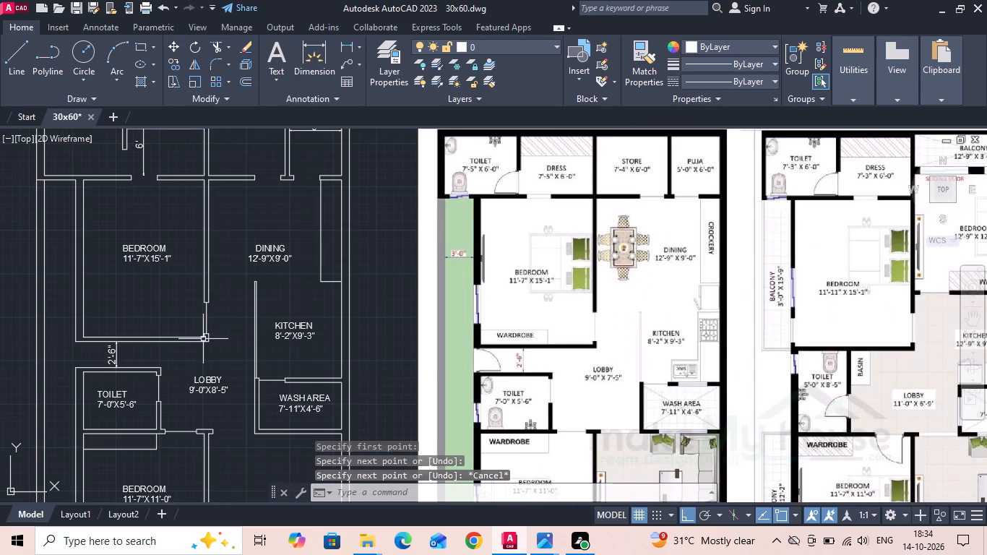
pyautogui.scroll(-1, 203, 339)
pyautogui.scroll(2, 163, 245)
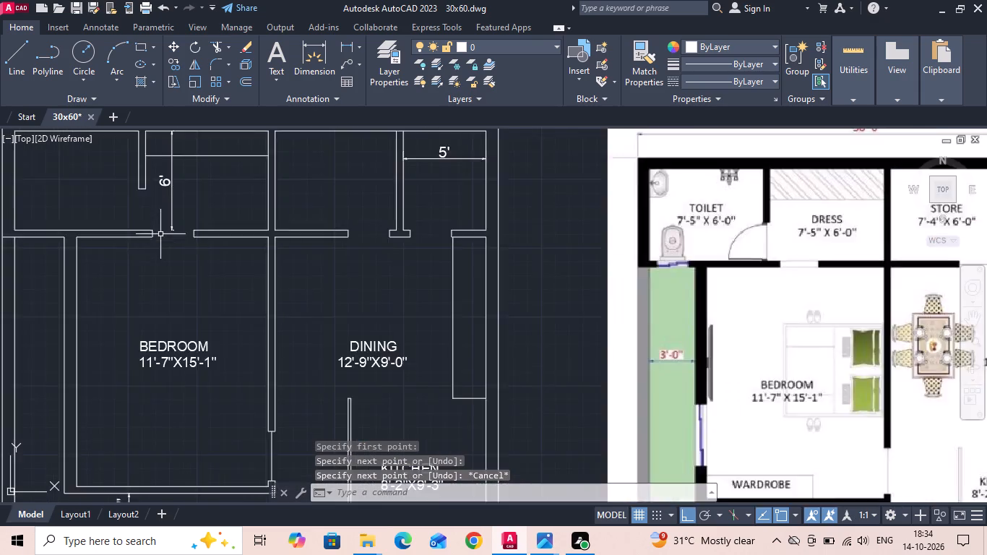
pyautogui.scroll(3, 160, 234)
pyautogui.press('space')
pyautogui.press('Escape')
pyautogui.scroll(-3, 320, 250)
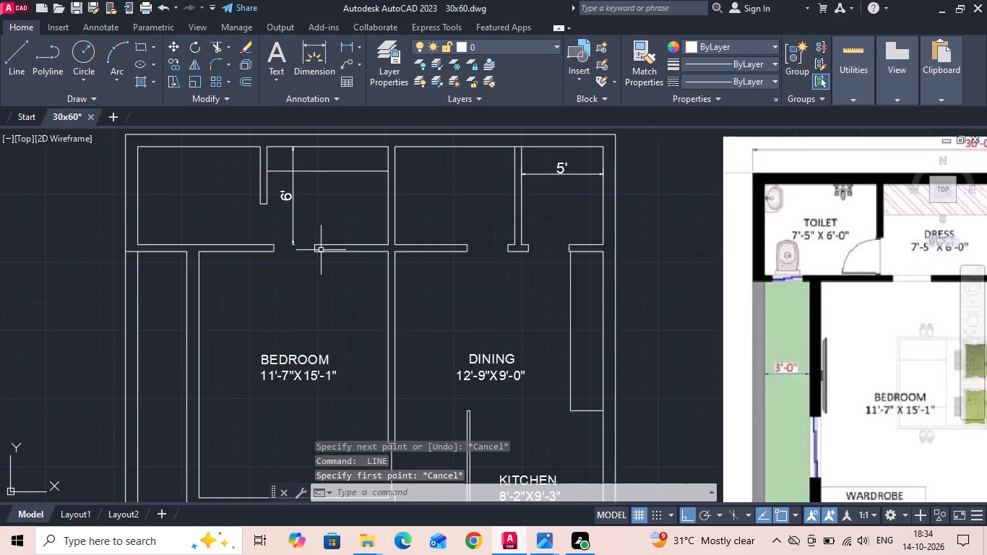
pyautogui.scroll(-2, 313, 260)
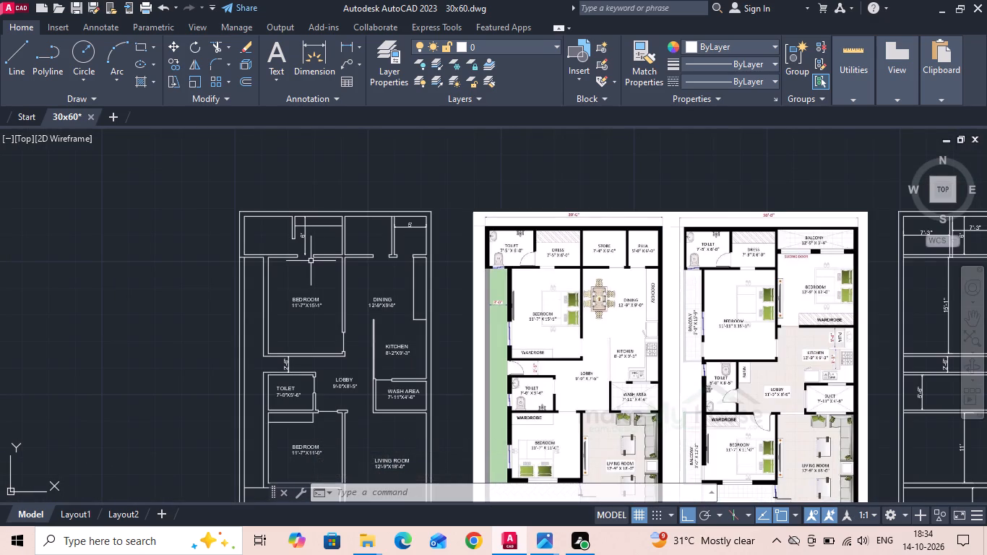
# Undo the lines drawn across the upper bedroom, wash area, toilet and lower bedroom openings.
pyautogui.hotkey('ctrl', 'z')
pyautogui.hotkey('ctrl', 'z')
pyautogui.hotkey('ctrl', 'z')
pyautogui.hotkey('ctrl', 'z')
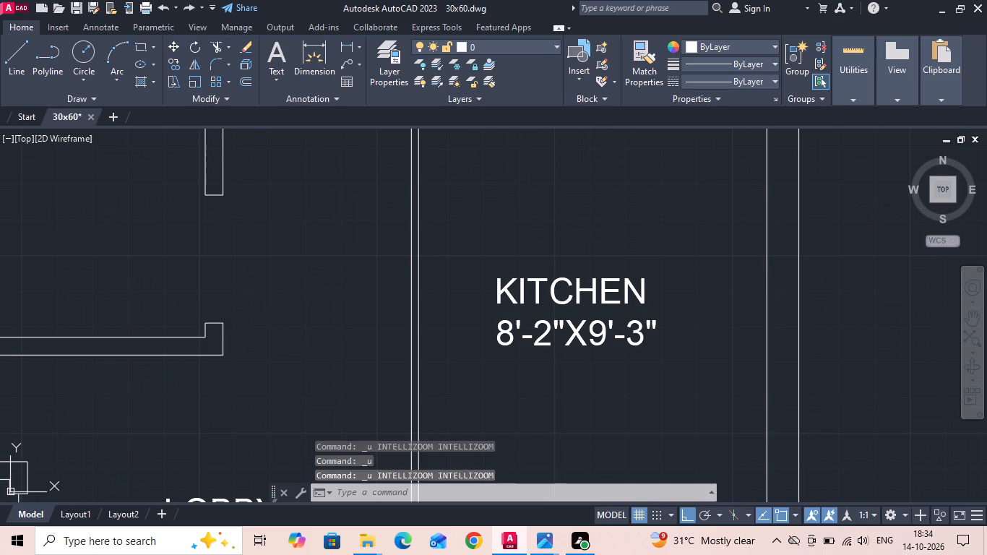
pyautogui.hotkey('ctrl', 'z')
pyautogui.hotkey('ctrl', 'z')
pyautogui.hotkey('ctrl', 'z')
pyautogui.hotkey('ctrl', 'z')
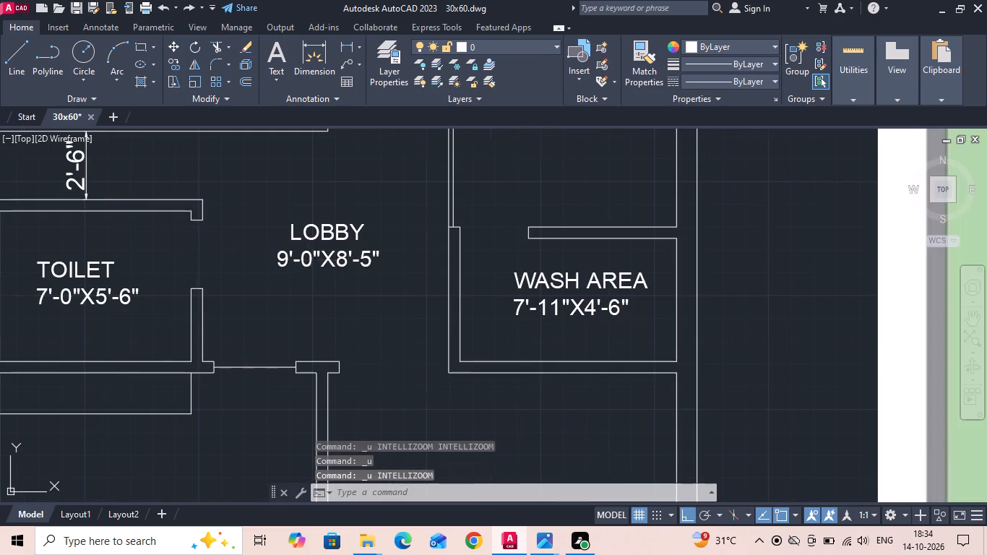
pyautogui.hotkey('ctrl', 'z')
# Copy the lower BEDROOM 11'-7"X11'-0" label into the middle of the parking area below it, with Ortho off.
pyautogui.scroll(-2, 311, 261)
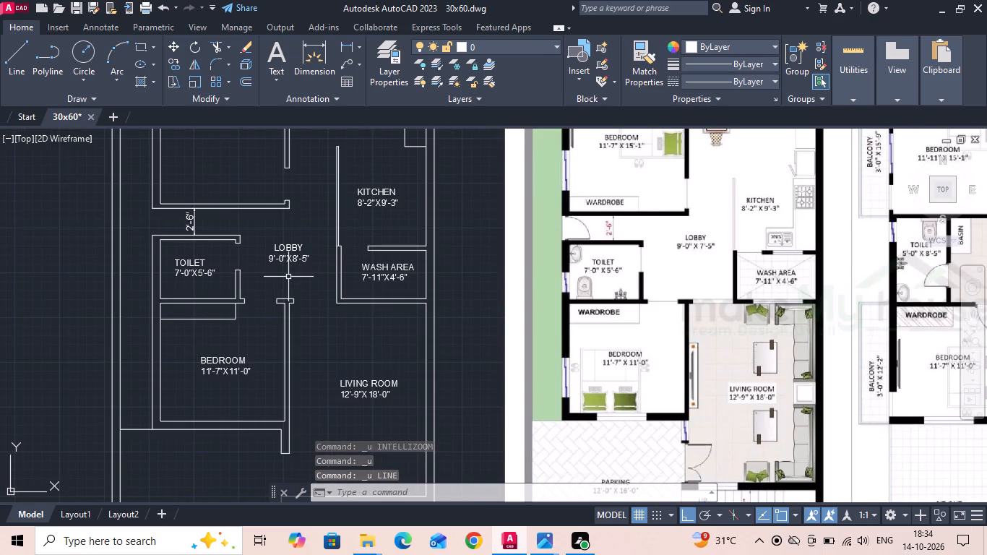
pyautogui.scroll(-2, 288, 277)
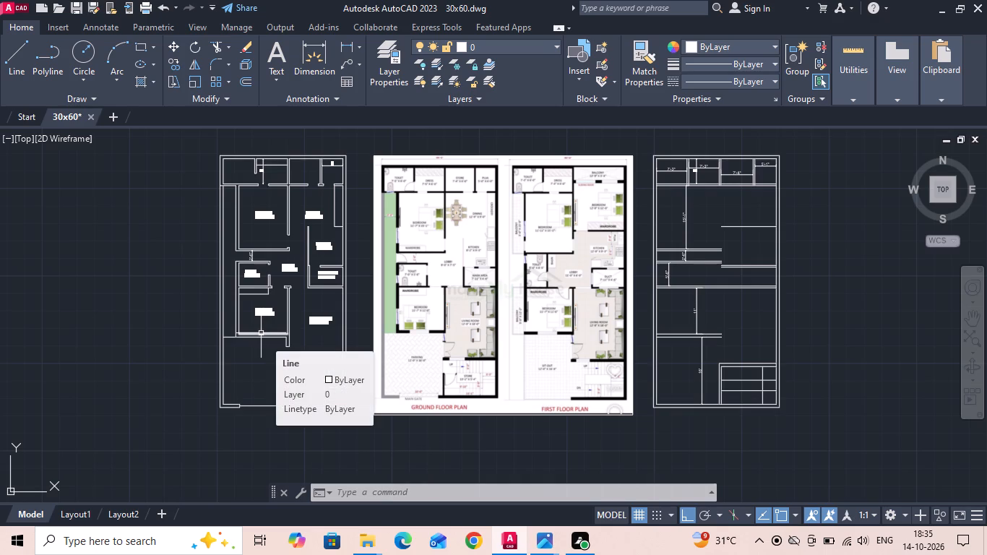
pyautogui.scroll(2, 244, 369)
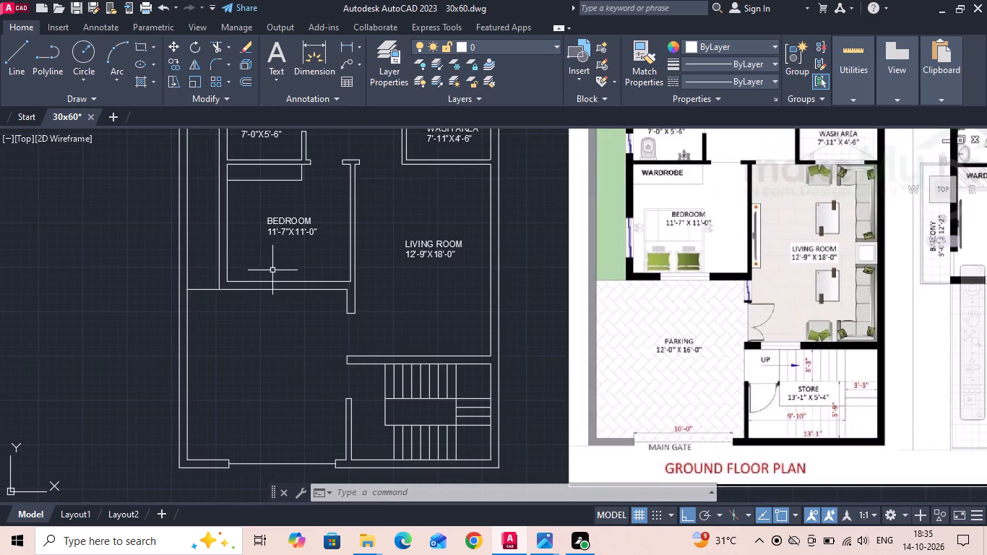
pyautogui.click(282, 219)
pyautogui.rightClick(282, 218)
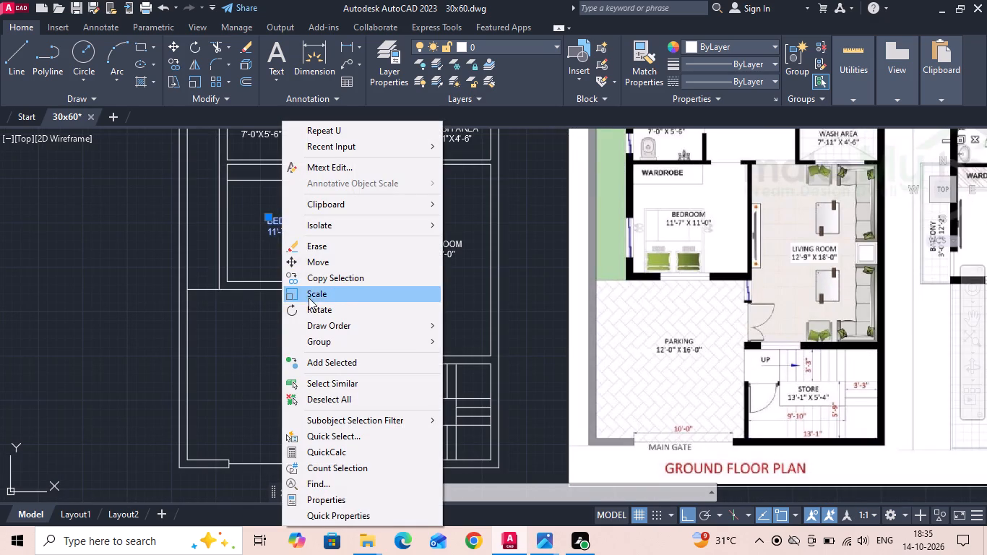
pyautogui.click(319, 283)
pyautogui.moveTo(311, 226); pyautogui.dragTo(310, 247)
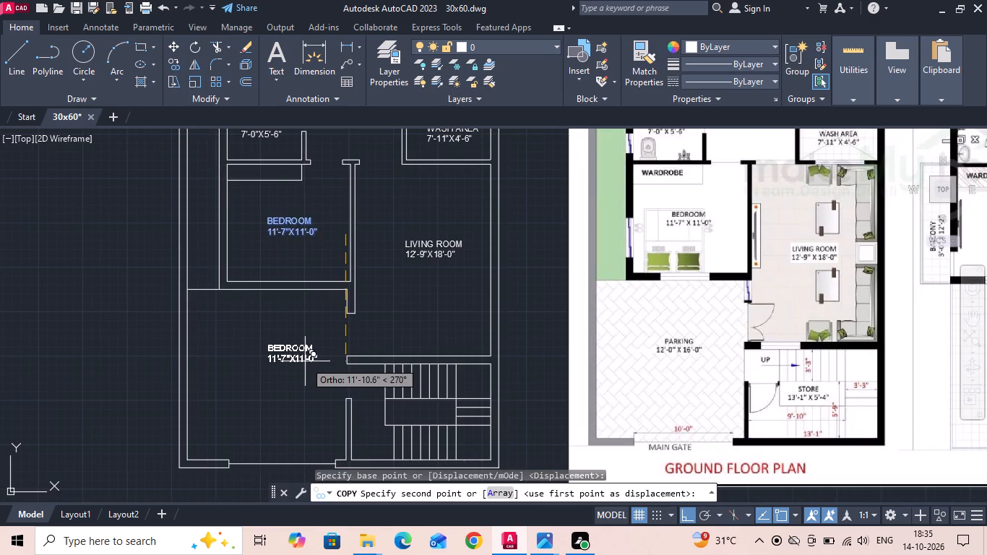
pyautogui.press('F8')
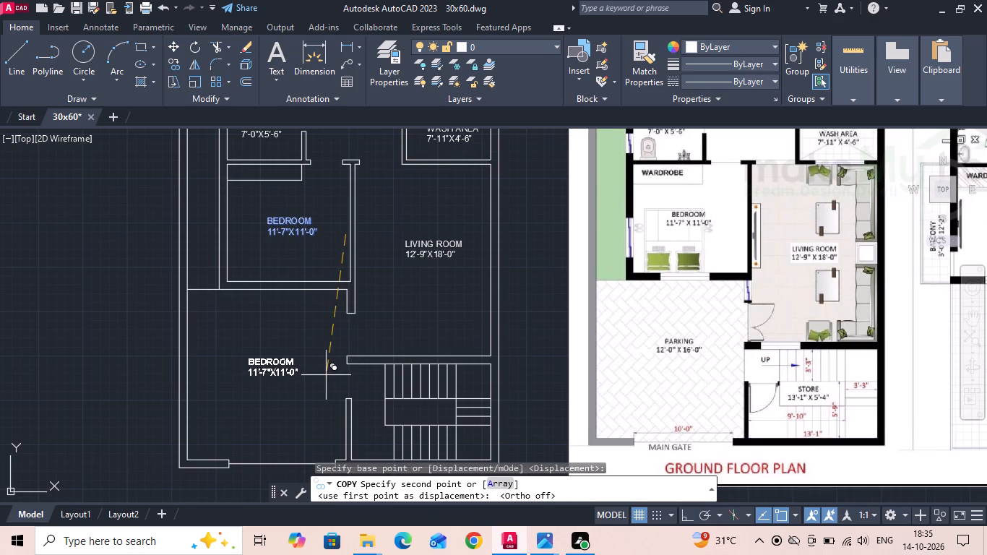
pyautogui.click(328, 376)
pyautogui.press('Escape')
# Rename the copied BEDROOM label in the parking area to PARKING, keeping the size on its own second line.
pyautogui.scroll(1, 252, 379)
pyautogui.moveTo(247, 374); pyautogui.dragTo(227, 301, button='middle')
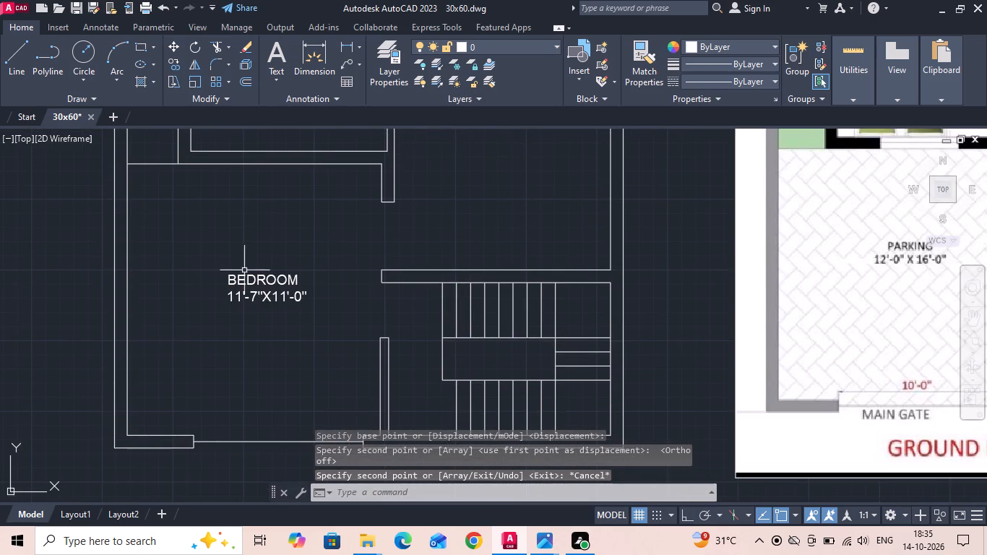
pyautogui.doubleClick(249, 280)
pyautogui.moveTo(306, 284); pyautogui.dragTo(175, 280)
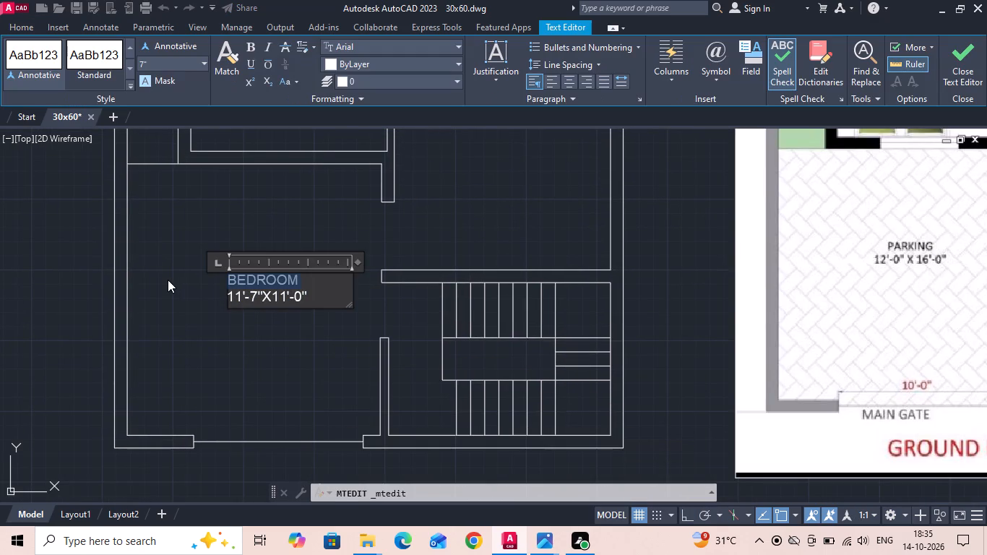
pyautogui.press('BackSpace')
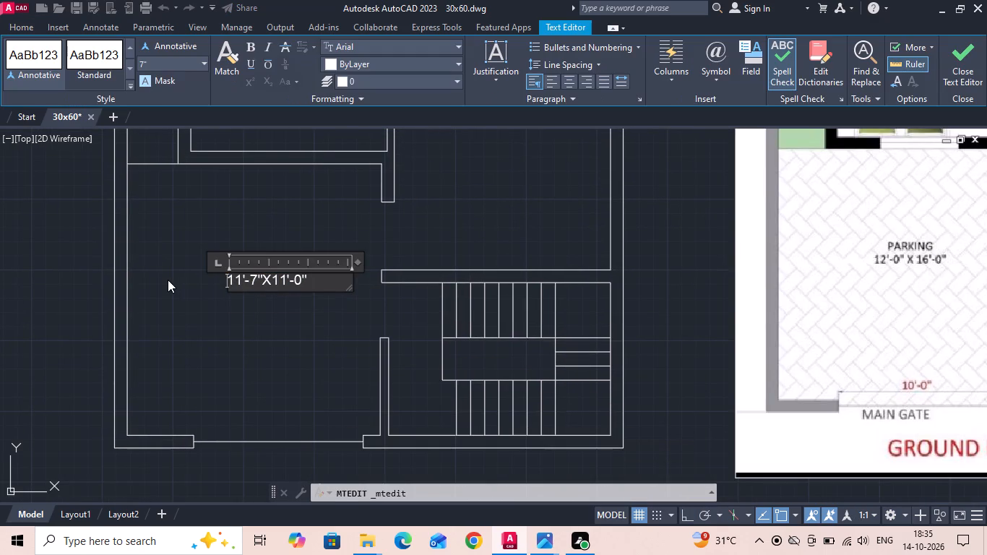
pyautogui.write('PARKIM')
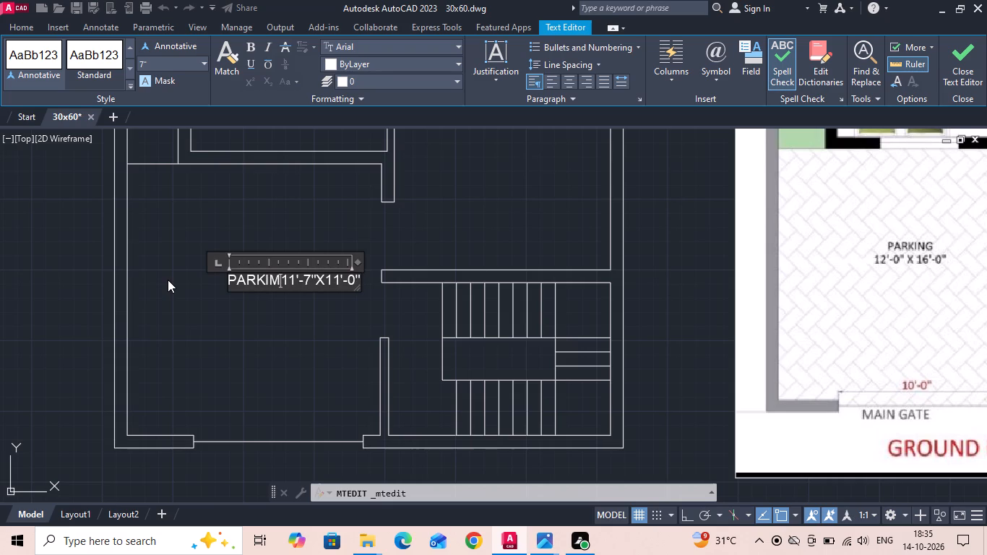
pyautogui.press('BackSpace')
pyautogui.write('NH')
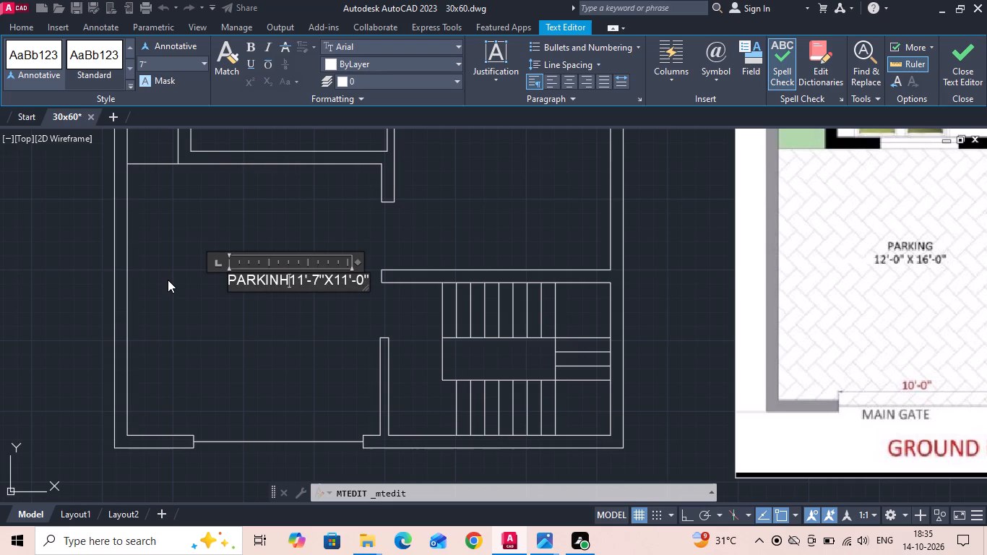
pyautogui.press('BackSpace')
pyautogui.press('g')
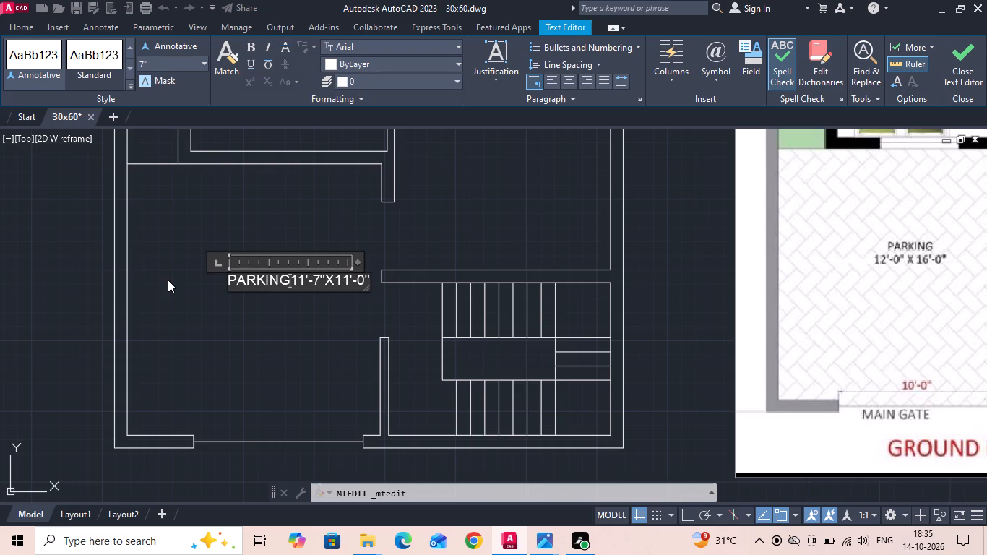
pyautogui.press('Return')
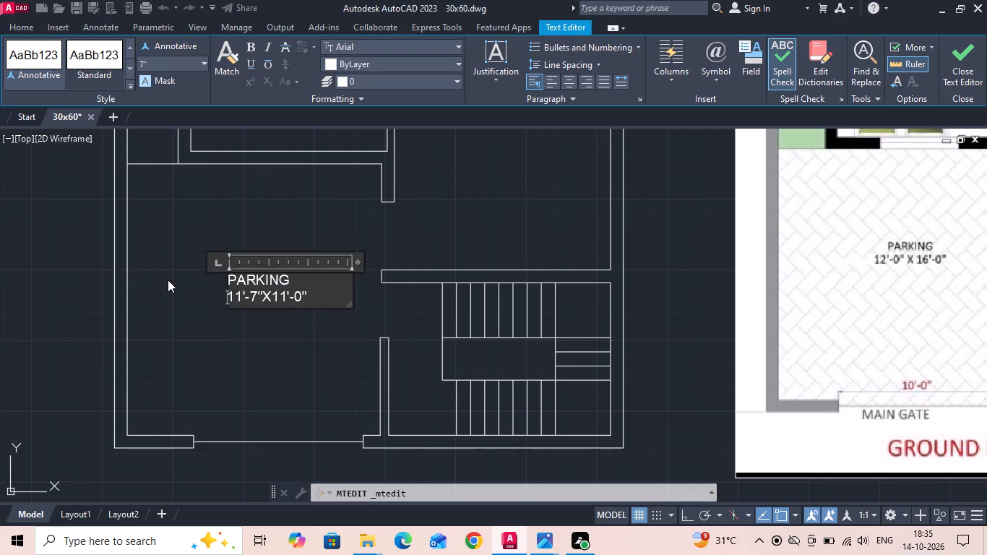
# Set the room size in the PARKING label to 12'-0"X16'-0".
pyautogui.click(241, 304)
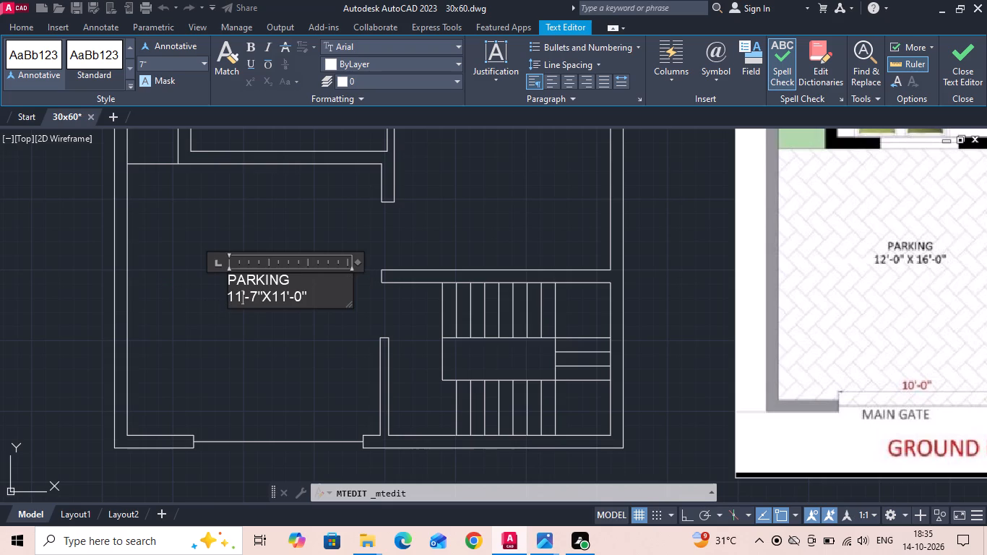
pyautogui.press('BackSpace')
pyautogui.press('2')
pyautogui.click(256, 304)
pyautogui.press('BackSpace')
pyautogui.press('0')
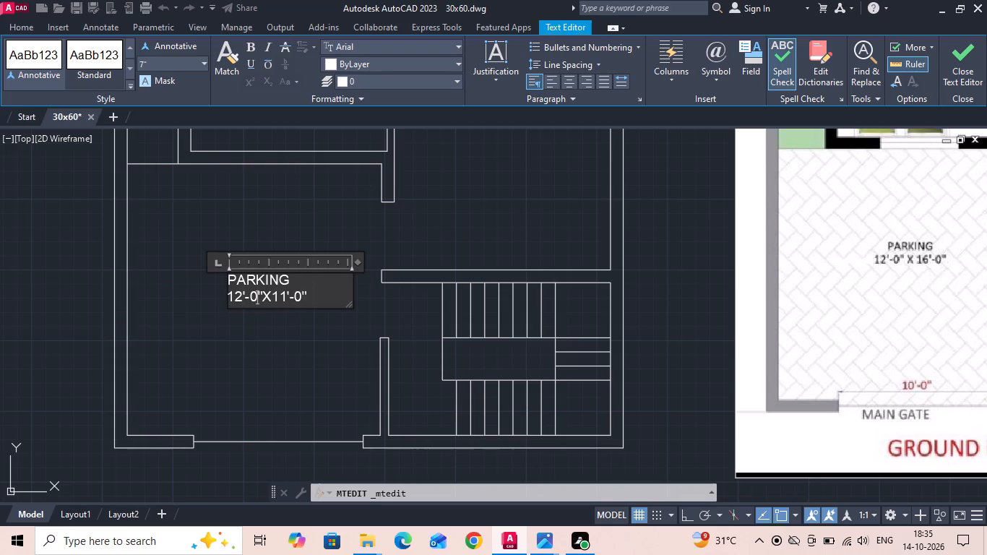
pyautogui.click(287, 300)
pyautogui.press('BackSpace')
pyautogui.press('6')
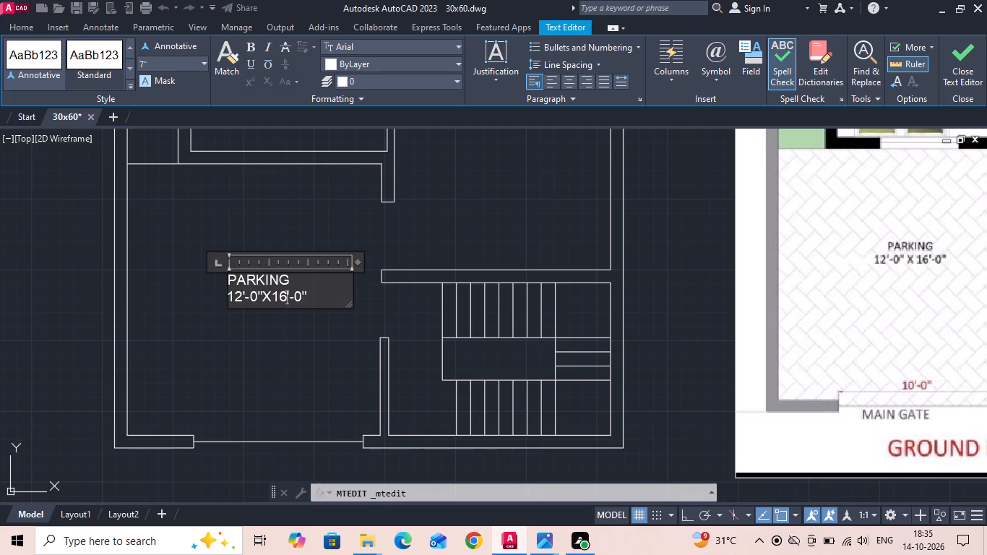
# Indent the PARKING name with two leading spaces and save the text changes.
pyautogui.click(228, 277)
pyautogui.press('space')
pyautogui.press('space')
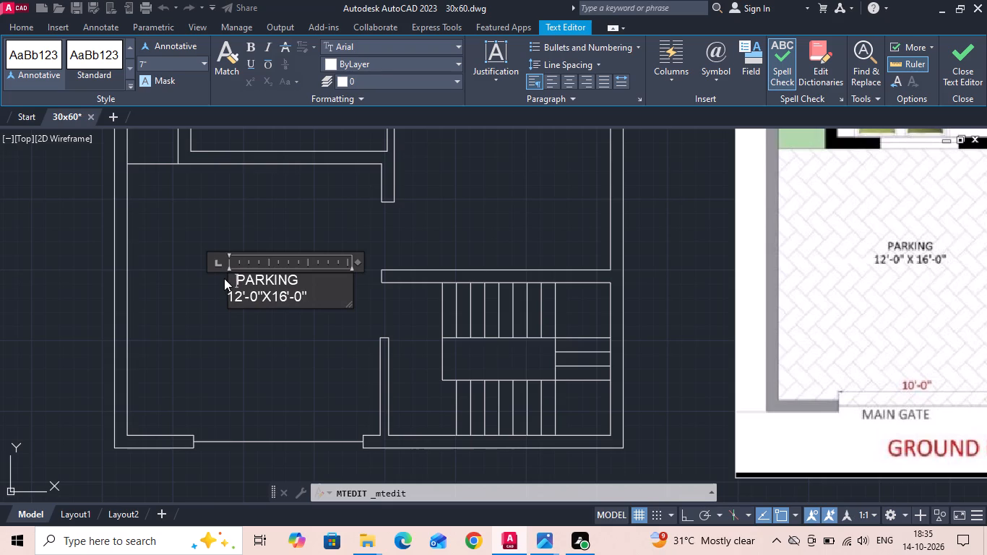
pyautogui.press('Escape')
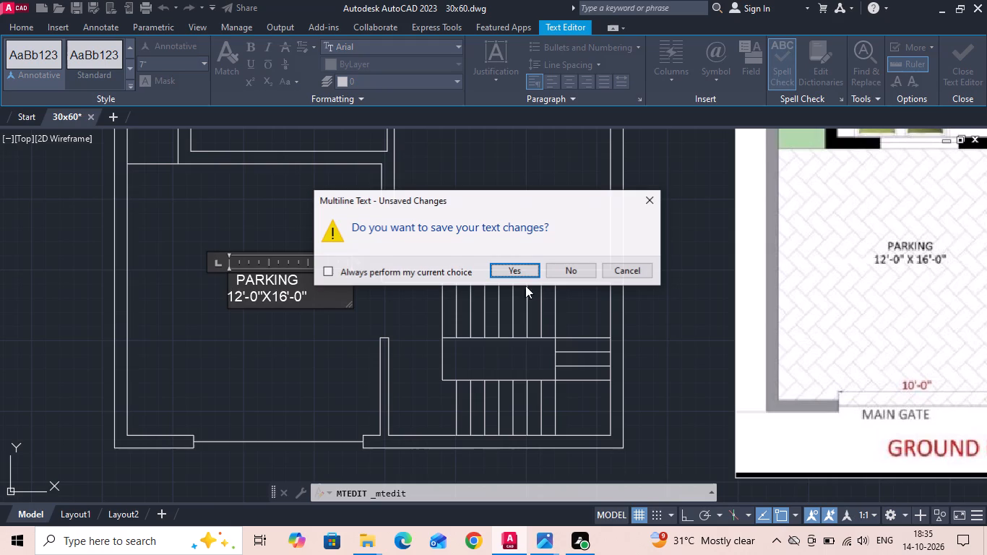
pyautogui.click(527, 272)
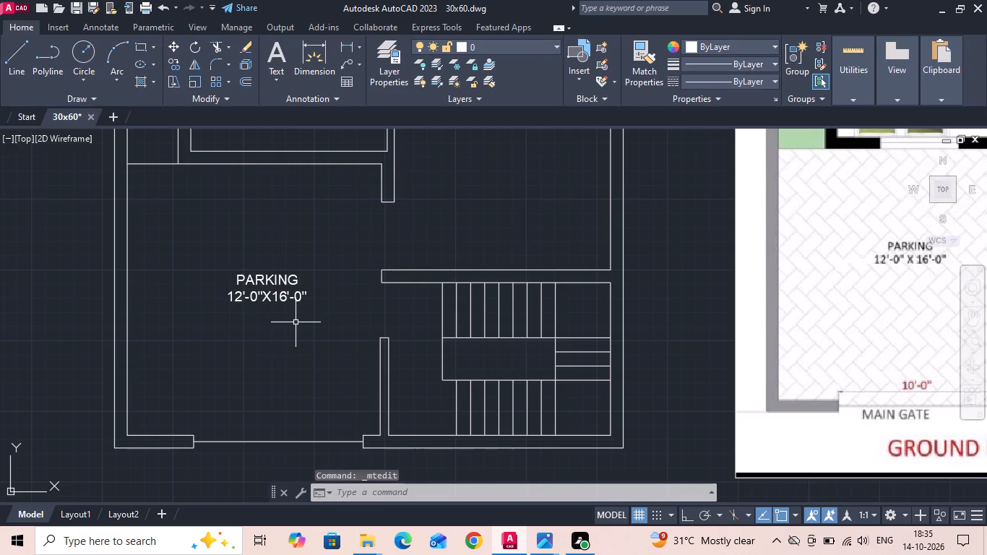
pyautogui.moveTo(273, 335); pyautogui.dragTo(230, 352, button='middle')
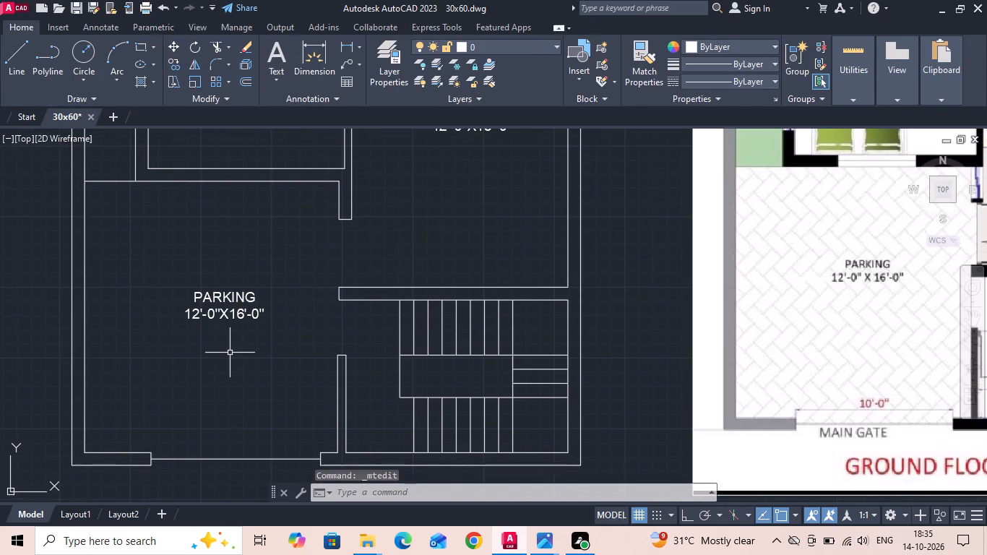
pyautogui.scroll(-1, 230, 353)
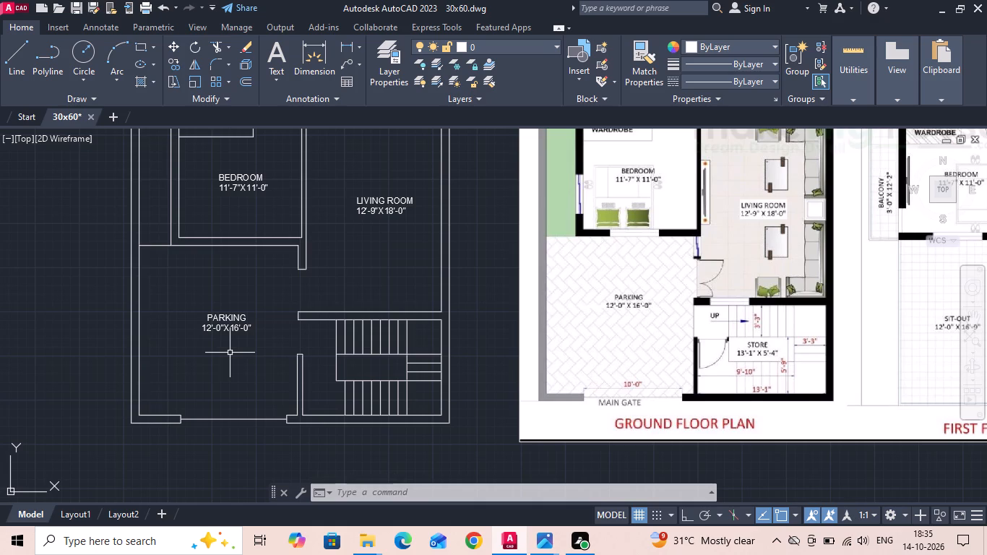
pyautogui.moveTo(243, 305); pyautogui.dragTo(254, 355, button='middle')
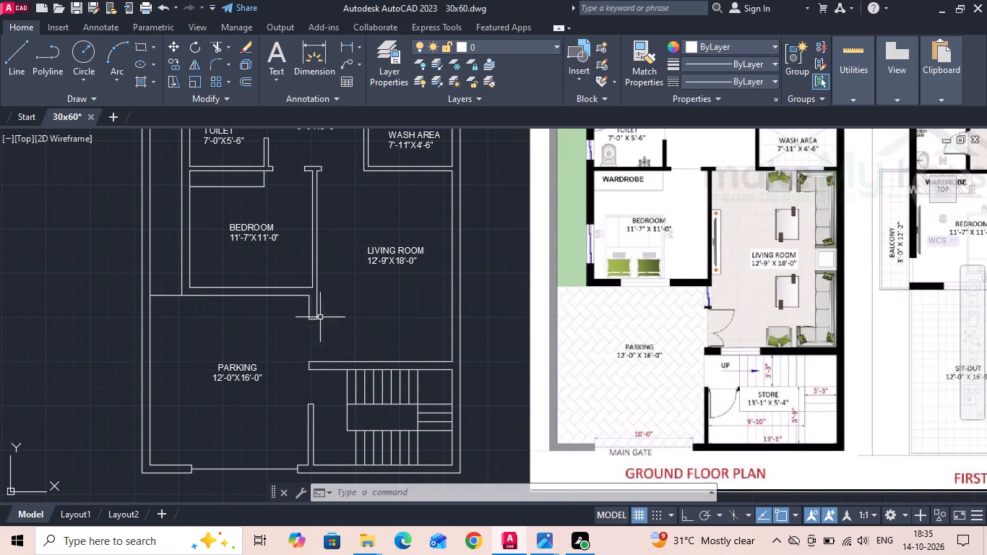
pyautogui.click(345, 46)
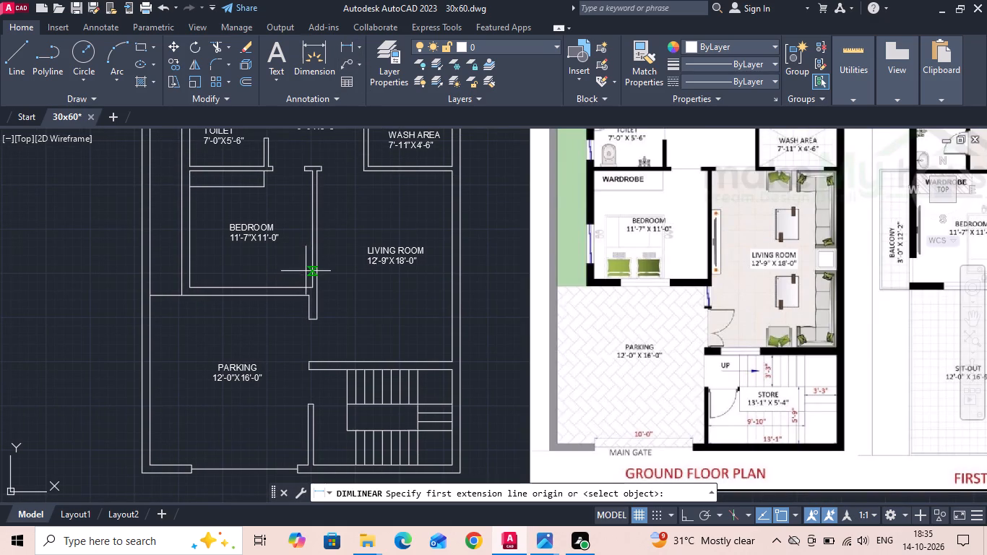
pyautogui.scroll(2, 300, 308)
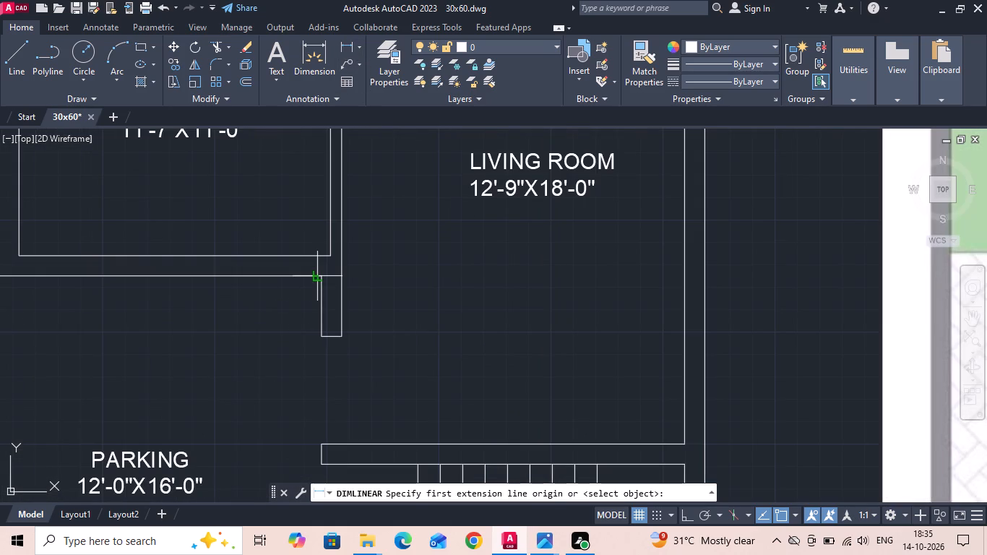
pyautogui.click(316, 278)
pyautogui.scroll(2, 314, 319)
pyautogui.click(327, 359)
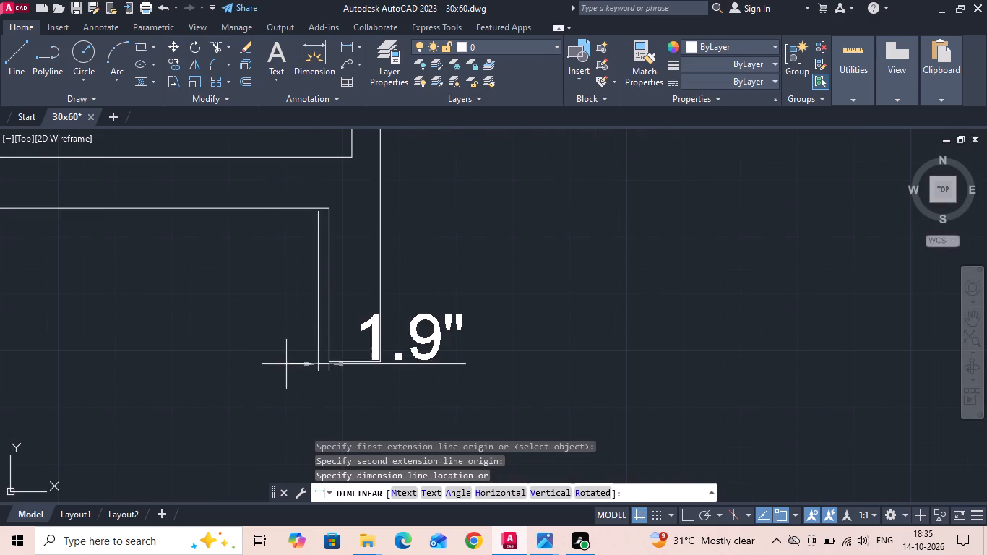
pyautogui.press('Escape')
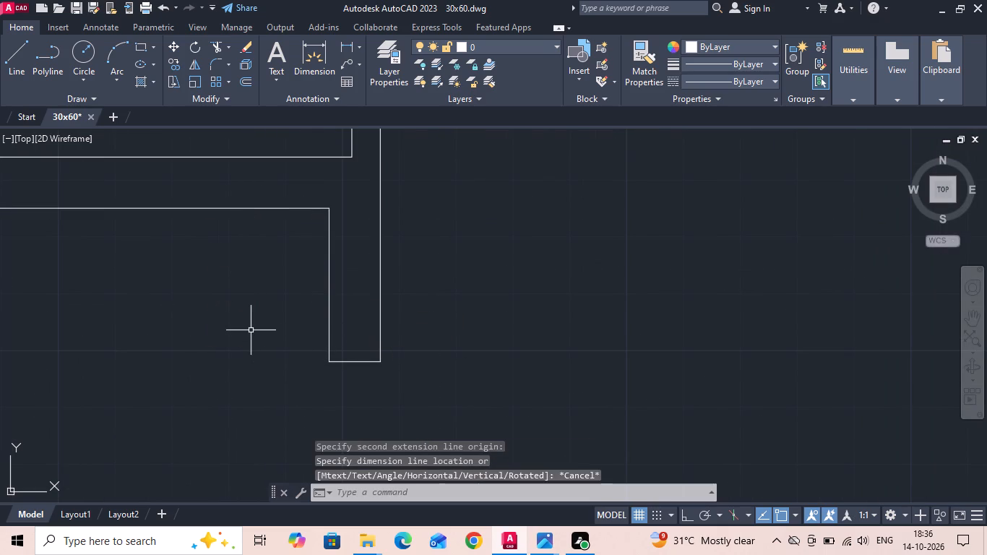
# Offset the end line of the short wall stub between parking and living room 3" inward, up into the stub.
pyautogui.scroll(-3, 262, 335)
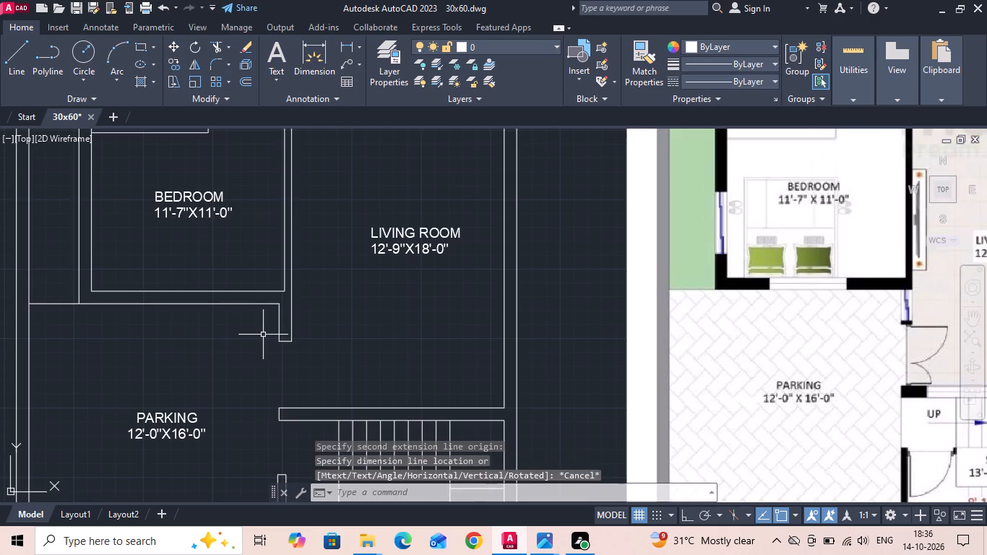
pyautogui.scroll(2, 299, 331)
pyautogui.press('o')
pyautogui.press('Return')
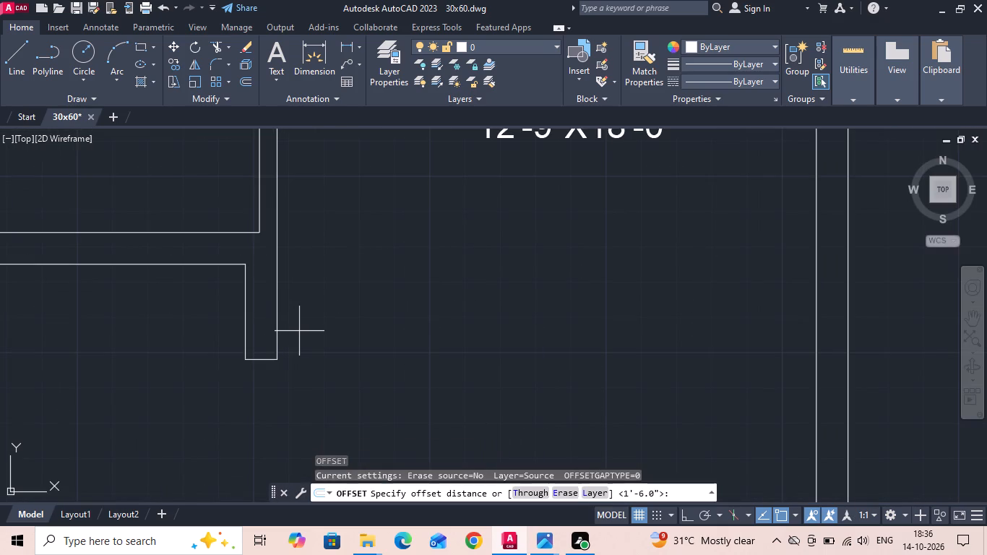
pyautogui.press('3')
pyautogui.press('Return')
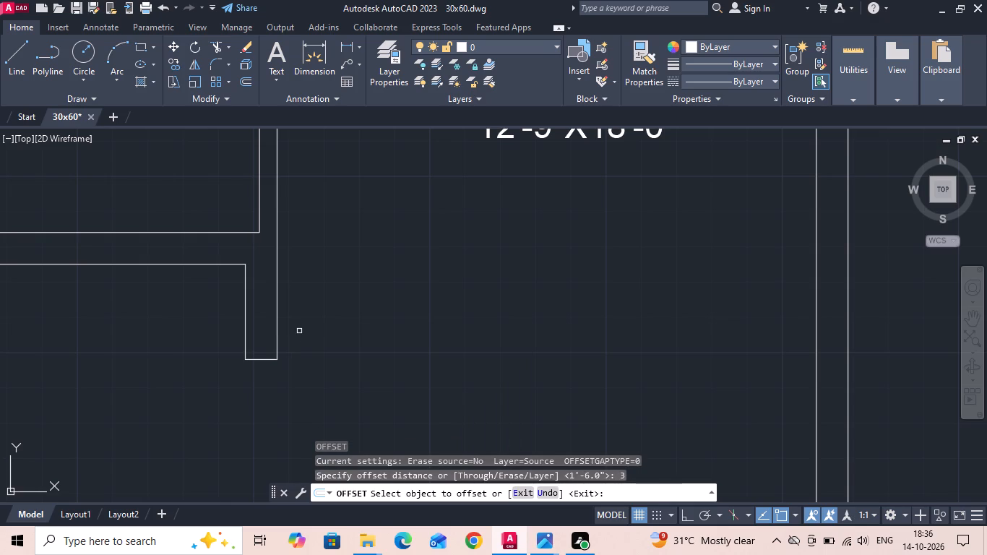
pyautogui.moveTo(252, 359); pyautogui.dragTo(261, 348)
pyautogui.click(311, 307)
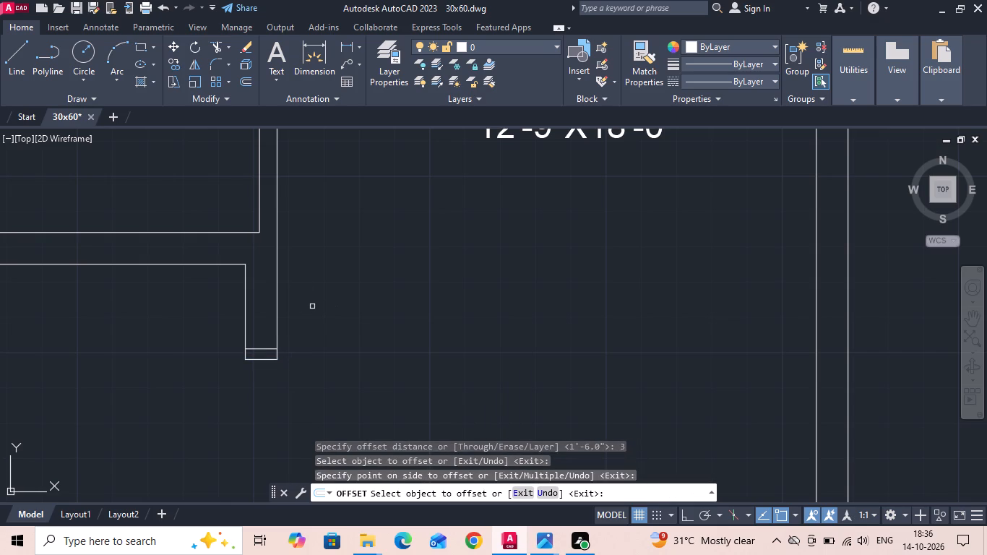
pyautogui.press('Escape')
pyautogui.press('w')
pyautogui.press('Escape')
# Extend the outer line of the lower bedroom's bottom wall across the stub to the living room wall face.
pyautogui.write('EX')
pyautogui.press('space')
pyautogui.press('space')
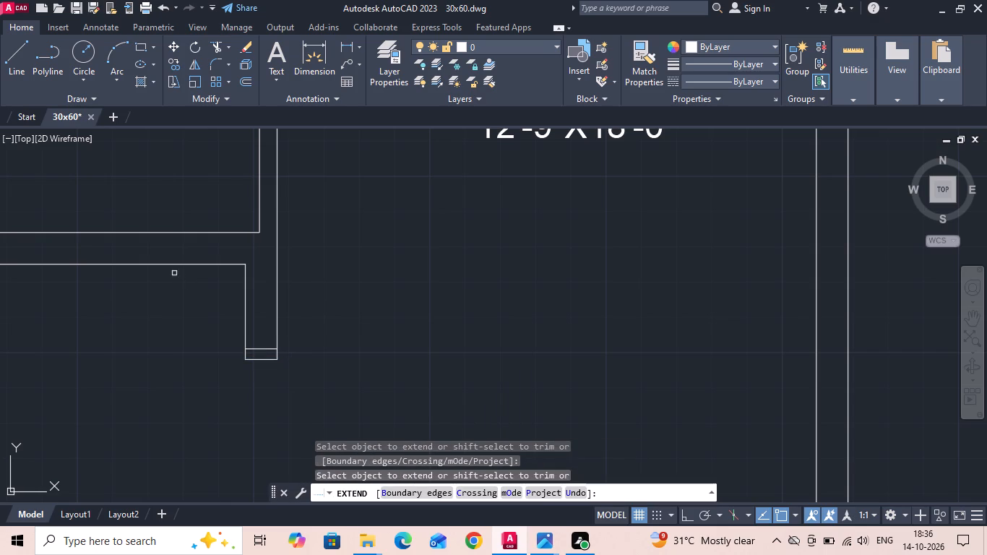
pyautogui.click(176, 270)
pyautogui.click(189, 259)
pyautogui.scroll(-2, 456, 335)
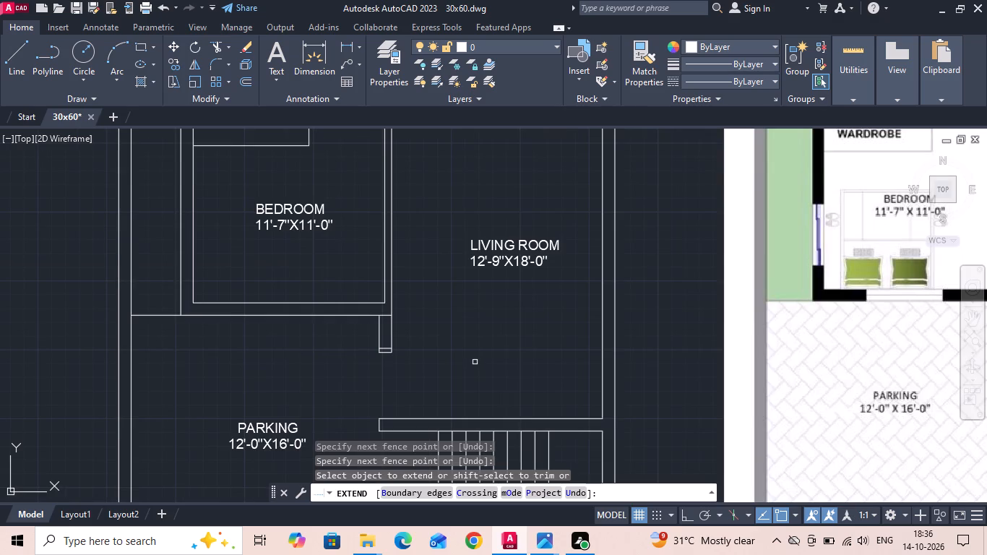
pyautogui.press('Escape')
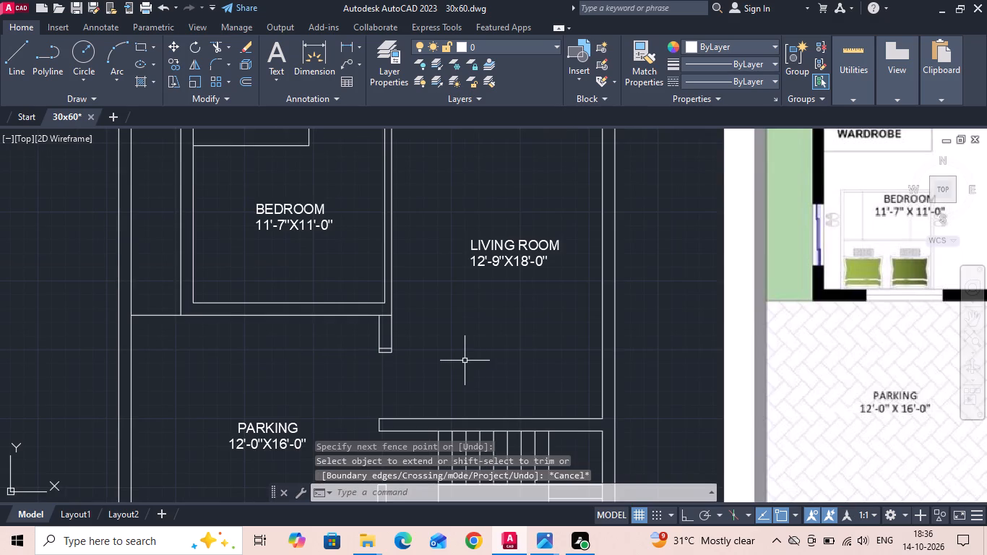
# Measure the wall length between the lower bedroom's side window and its bottom inner corner in the ground floor reference image.
pyautogui.scroll(-1, 295, 294)
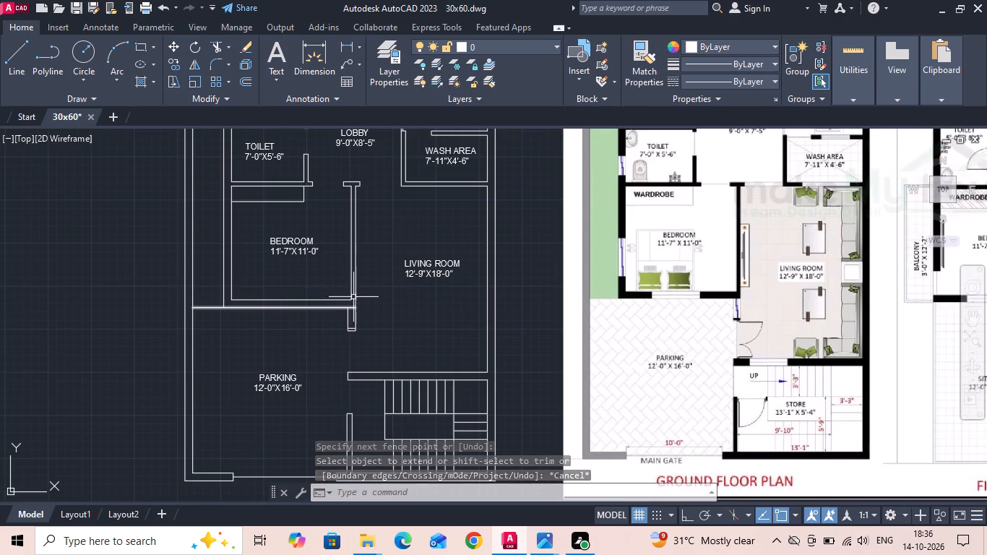
pyautogui.click(350, 46)
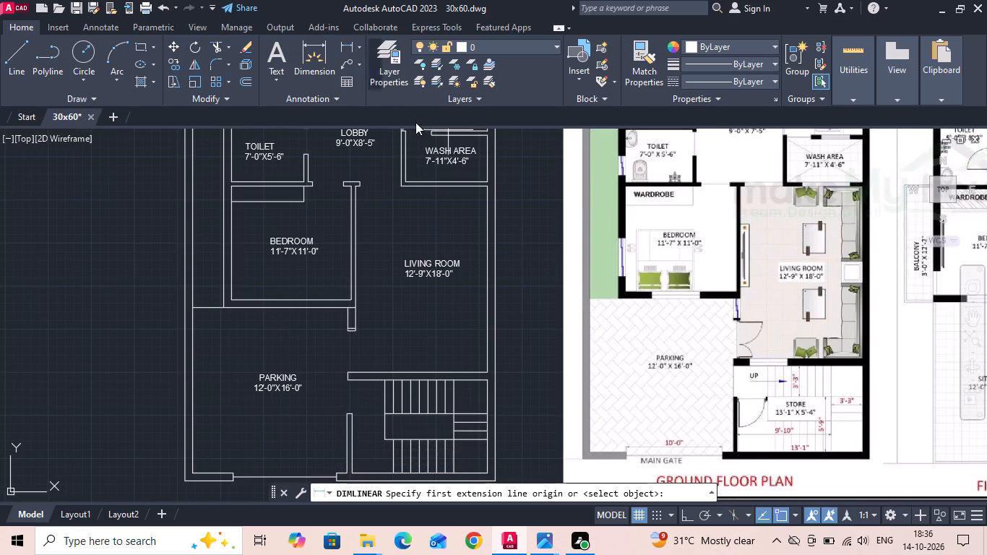
pyautogui.scroll(4, 633, 294)
pyautogui.moveTo(621, 291); pyautogui.dragTo(517, 361, button='middle')
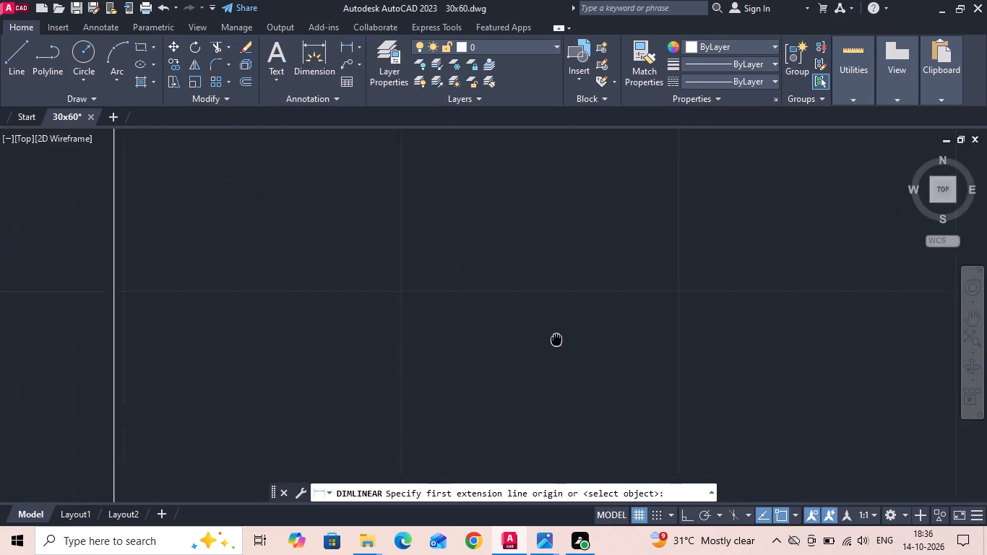
pyautogui.moveTo(517, 361); pyautogui.dragTo(458, 395, button='middle')
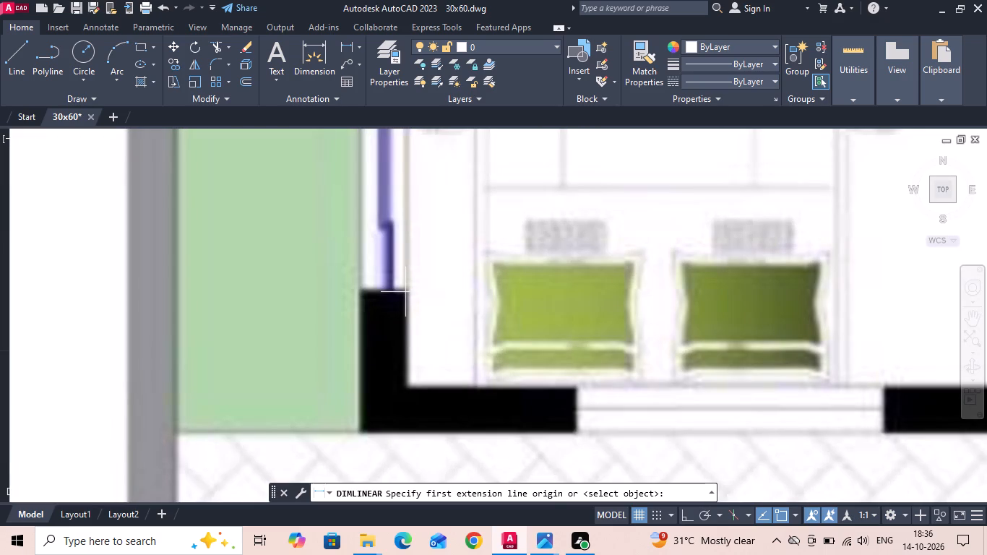
pyautogui.click(405, 291)
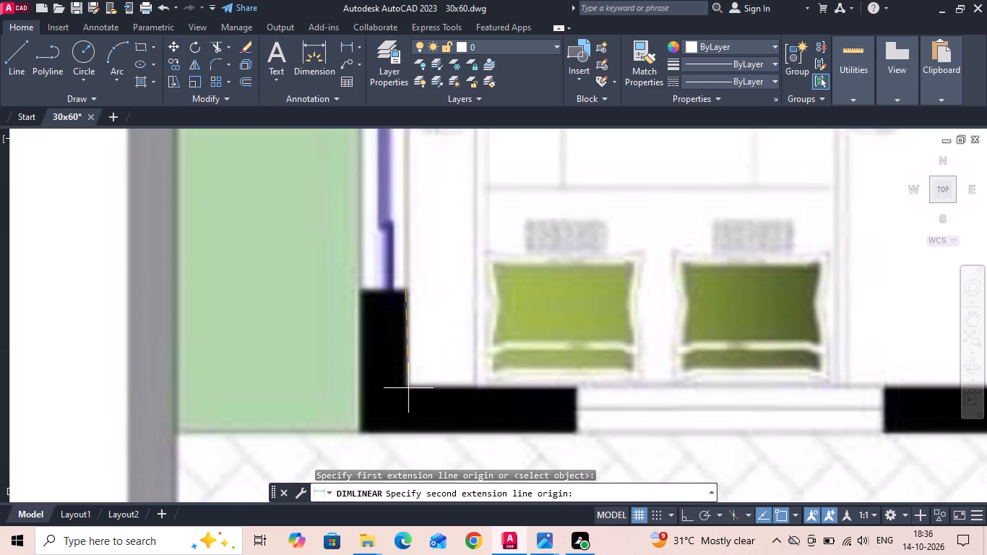
pyautogui.click(408, 387)
pyautogui.scroll(-2, 408, 387)
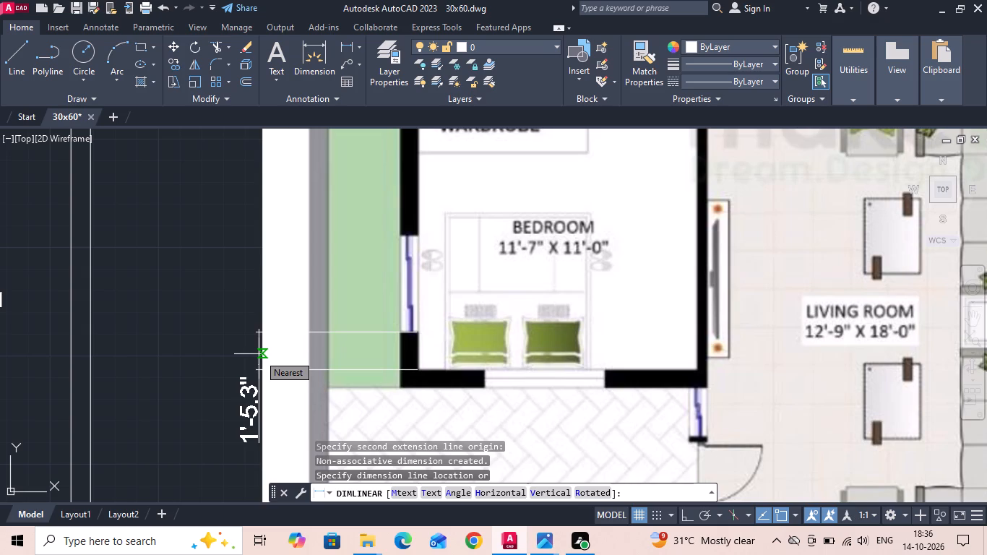
pyautogui.press('Escape')
# Offset the inner line of the lower bedroom's bottom wall 1'6" upward into the room.
pyautogui.press('o')
pyautogui.press('Return')
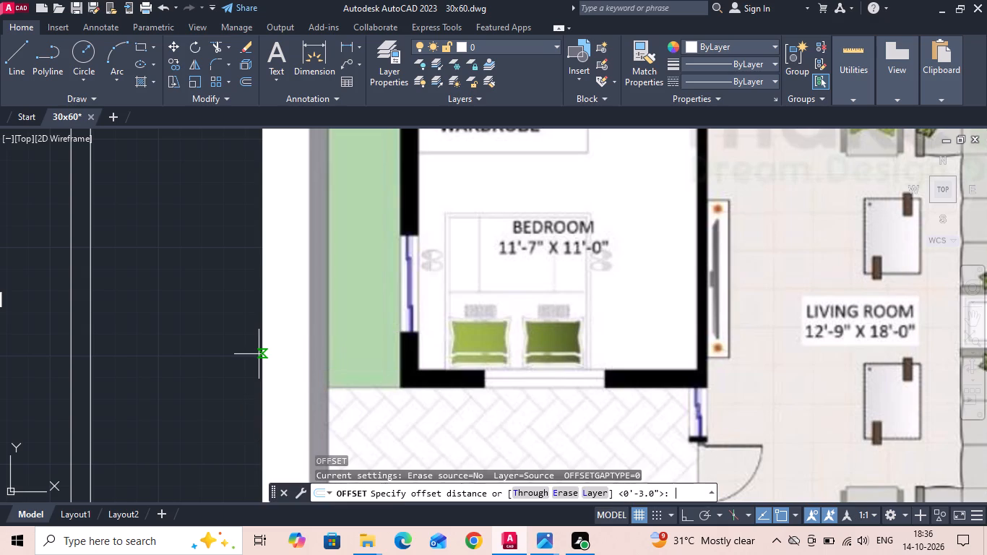
pyautogui.write("1'6")
pyautogui.press('Return')
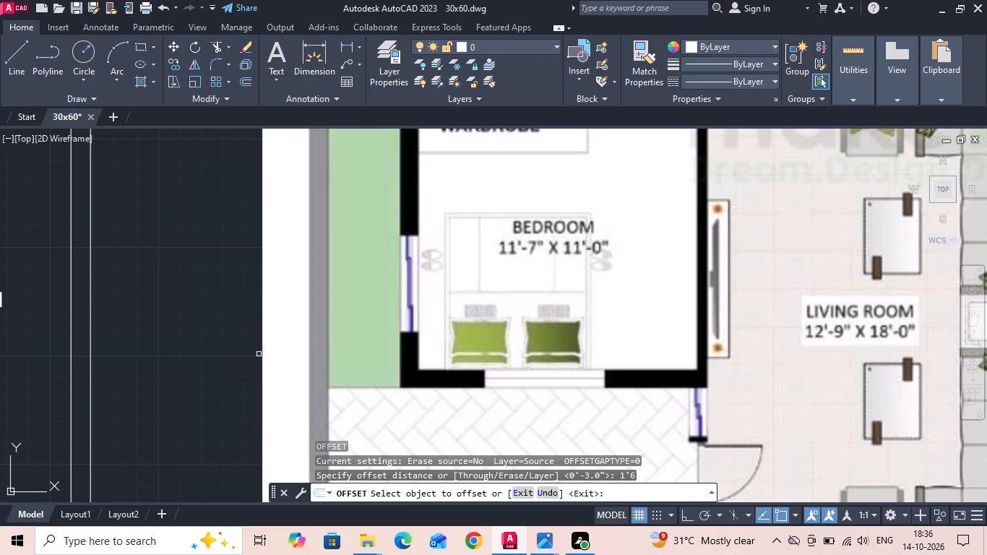
pyautogui.scroll(-2, 439, 328)
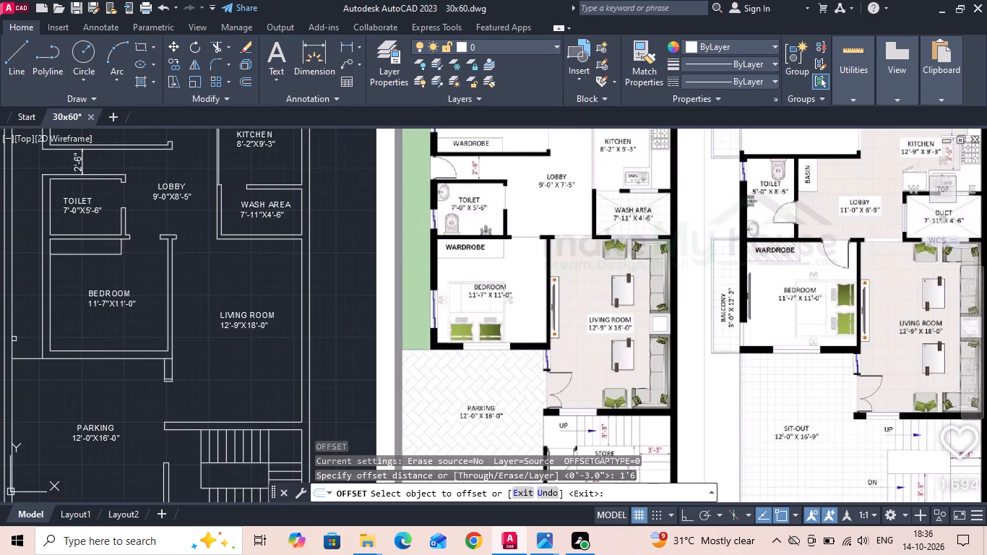
pyautogui.moveTo(31, 339); pyautogui.dragTo(137, 345, button='middle')
pyautogui.scroll(1, 139, 348)
pyautogui.click(191, 363)
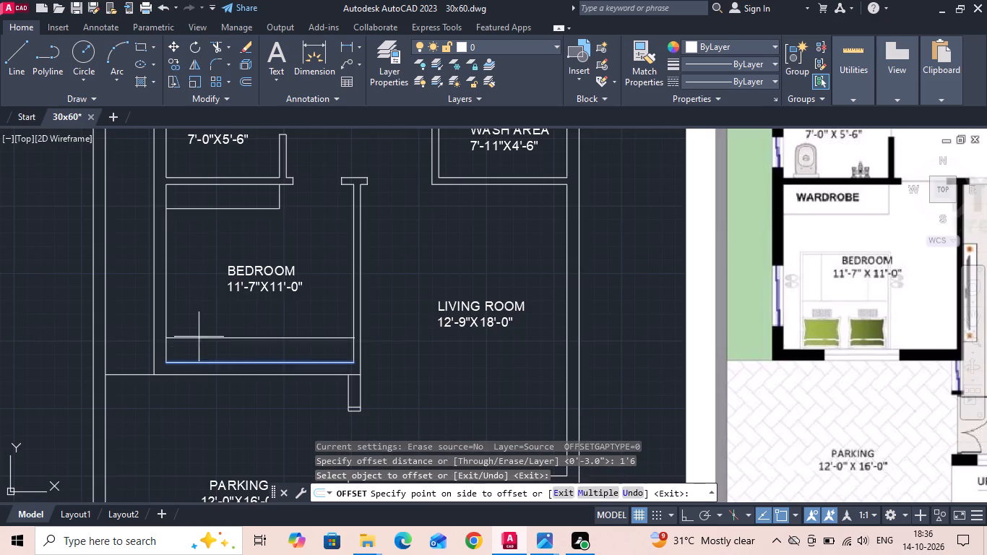
pyautogui.click(199, 335)
pyautogui.press('Escape')
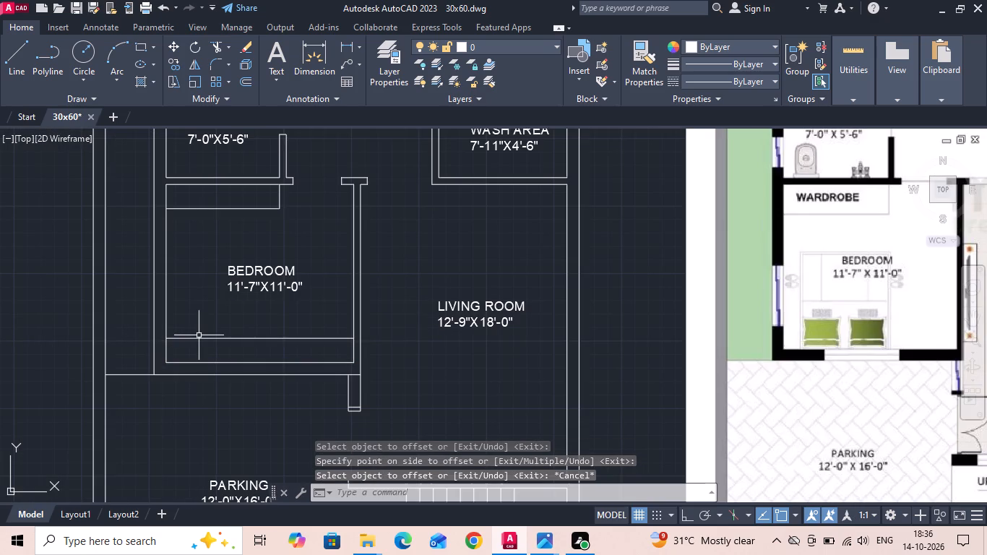
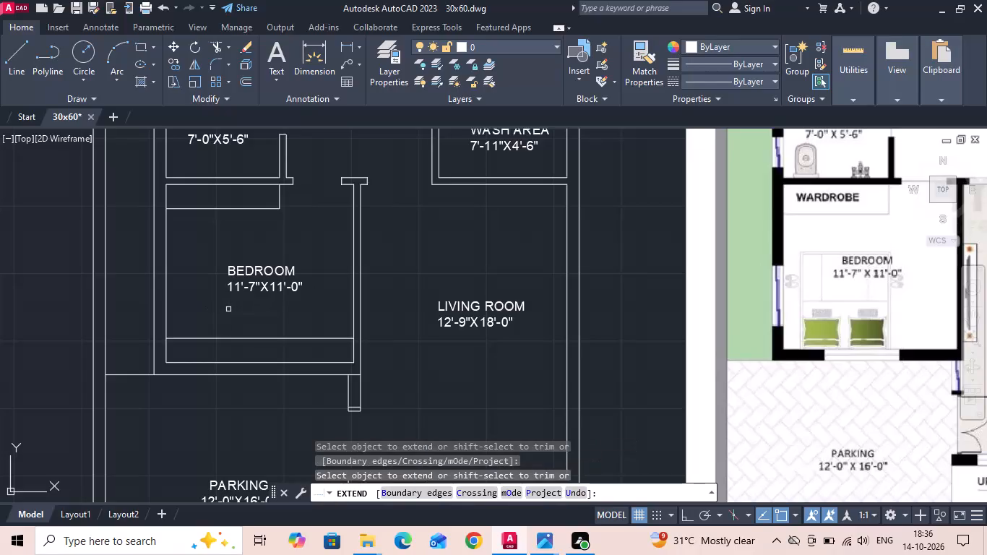
# Extend the horizontal line near the bedroom's south end across the west wall to the wall's outer face.
pyautogui.scroll(2, 175, 344)
pyautogui.moveTo(176, 341); pyautogui.dragTo(180, 324)
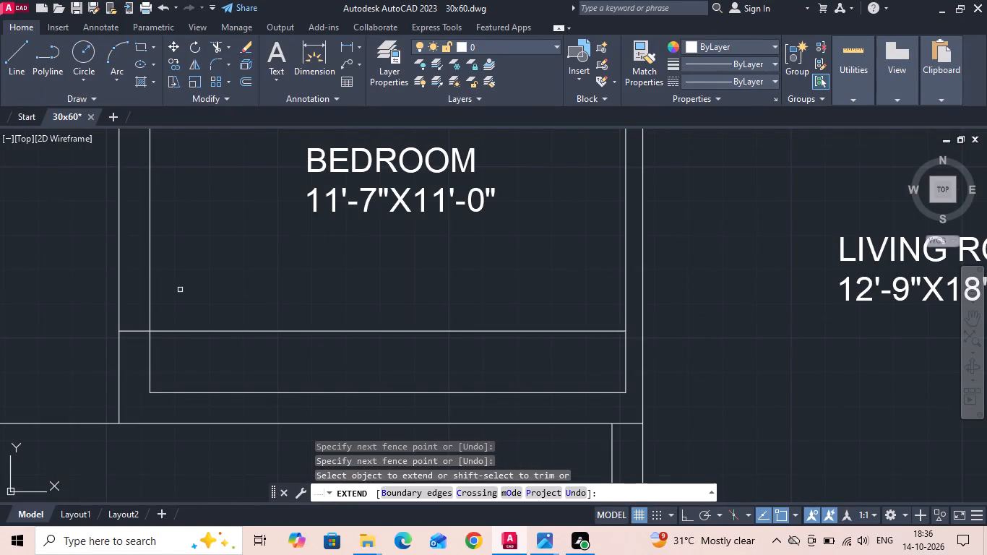
pyautogui.press('Escape')
# Trim away the part of the extended line inside the bedroom, keeping only the short piece across the west wall.
pyautogui.write('TR')
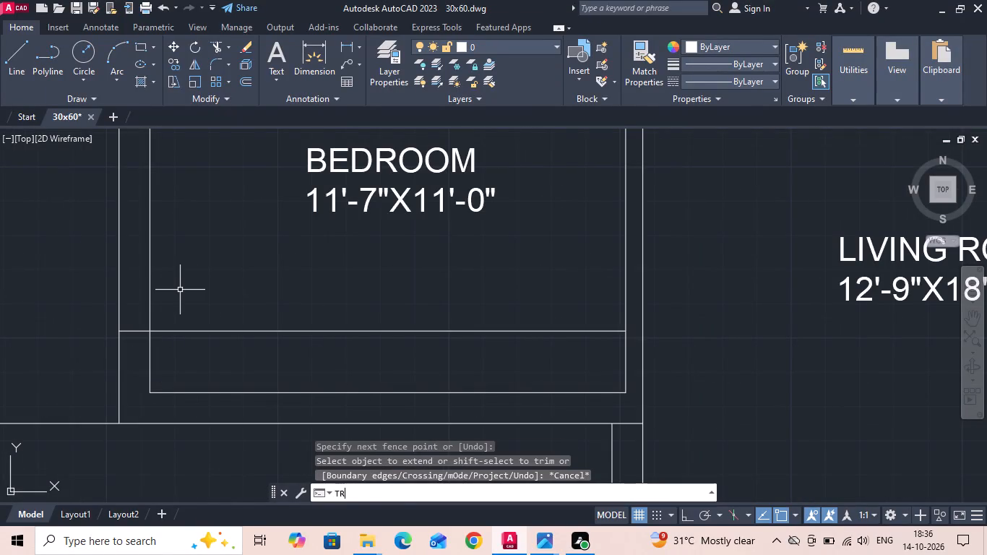
pyautogui.press('space')
pyautogui.press('space')
pyautogui.moveTo(209, 328); pyautogui.dragTo(222, 359)
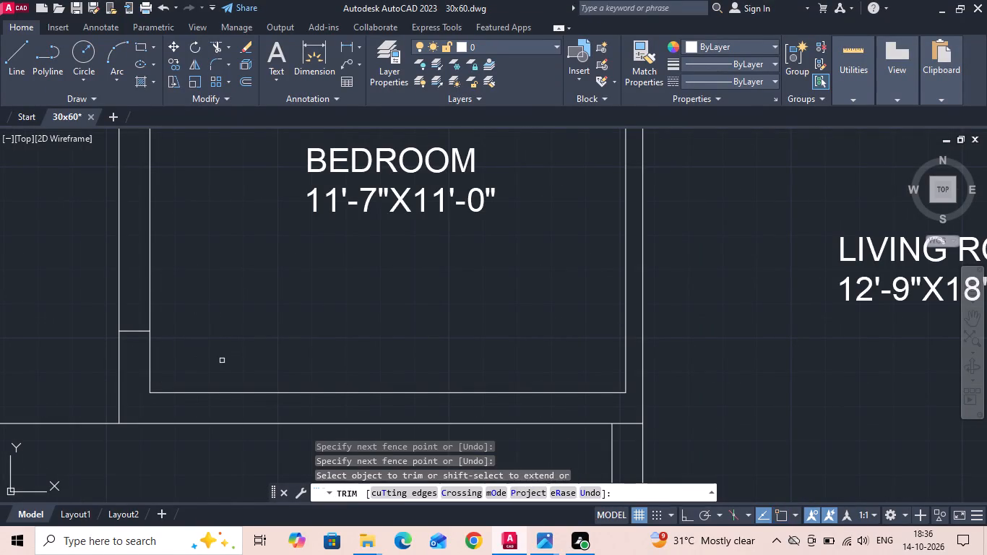
pyautogui.press('Escape')
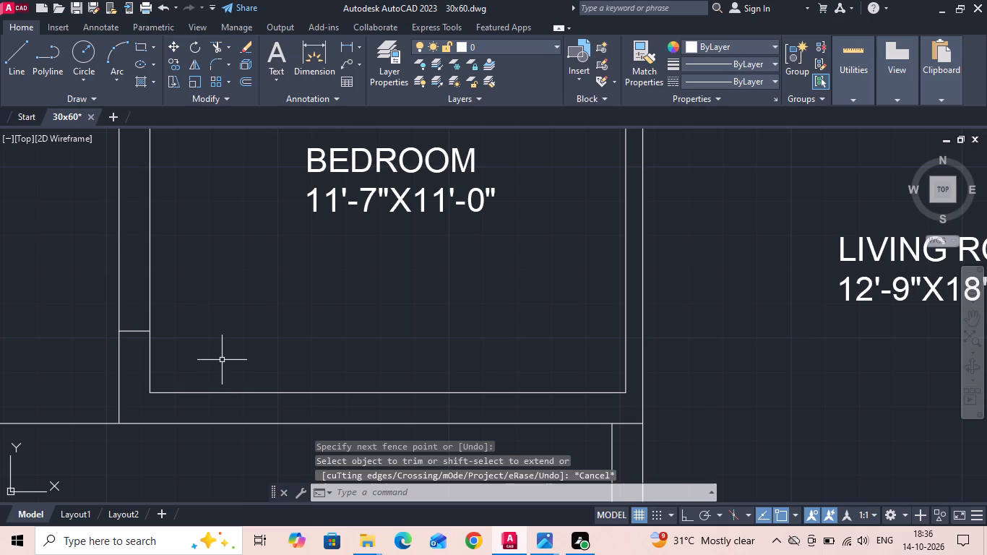
# Measure the height of the bedroom's west window opening on the reference plan image with a linear dimension.
pyautogui.scroll(-2, 217, 359)
pyautogui.moveTo(202, 352); pyautogui.dragTo(168, 336, button='middle')
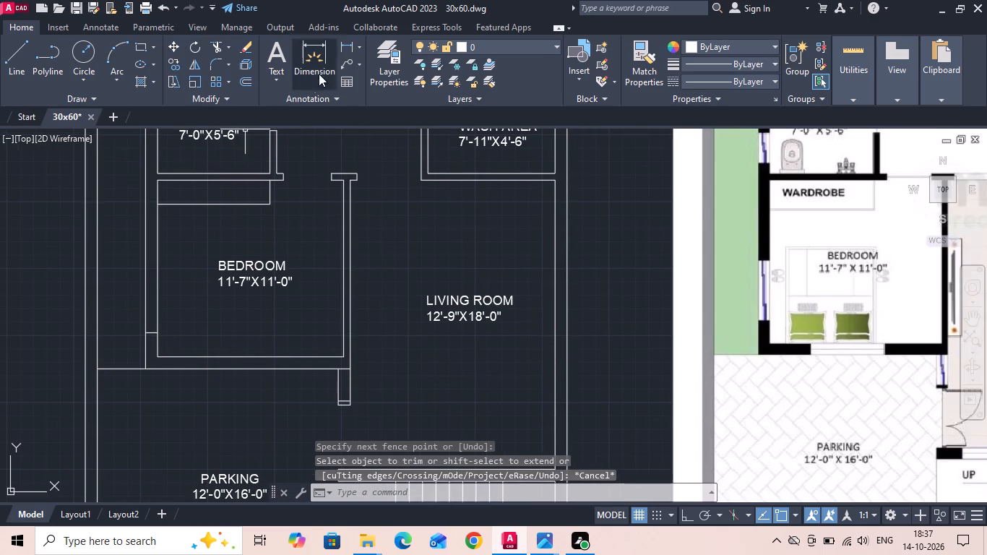
pyautogui.click(342, 45)
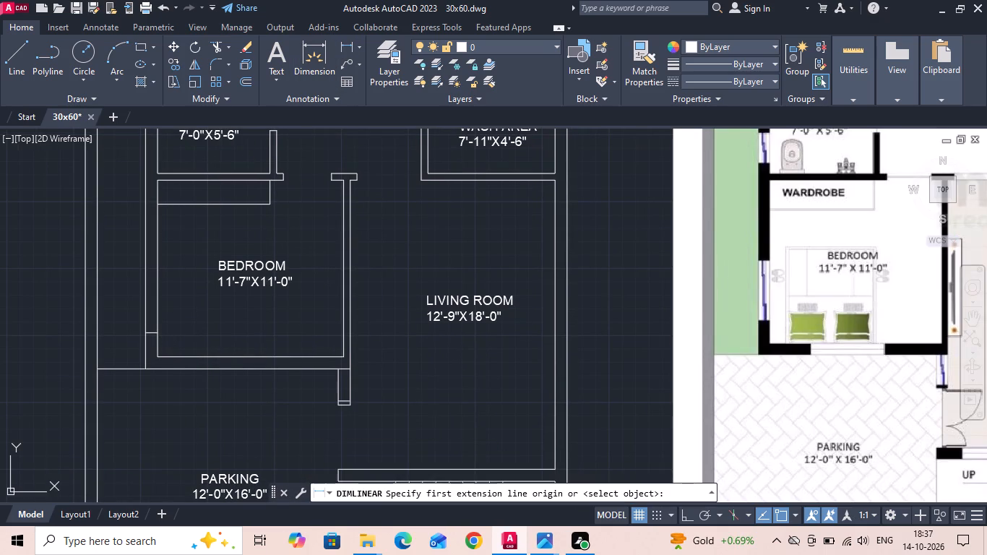
pyautogui.scroll(2, 829, 288)
pyautogui.moveTo(733, 300); pyautogui.dragTo(572, 296, button='middle')
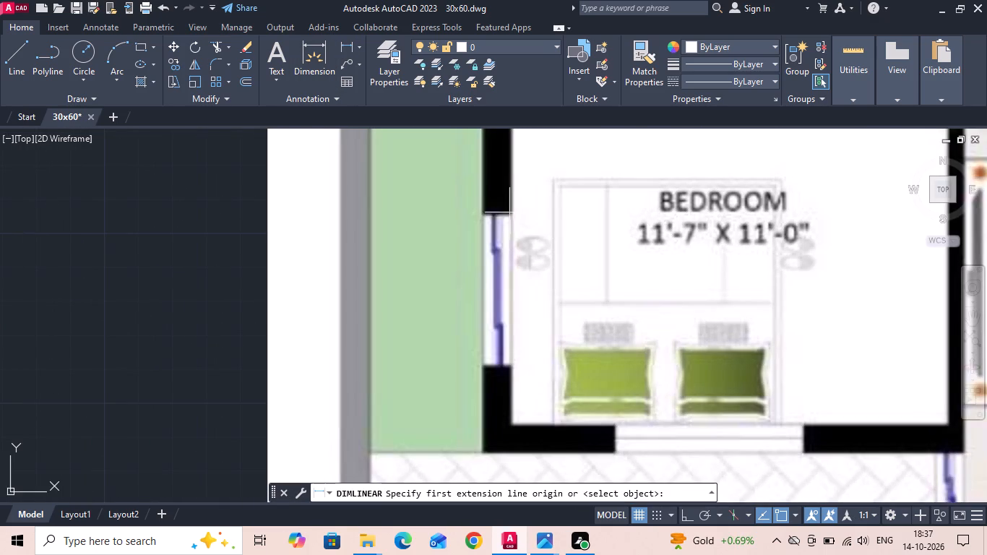
pyautogui.click(506, 215)
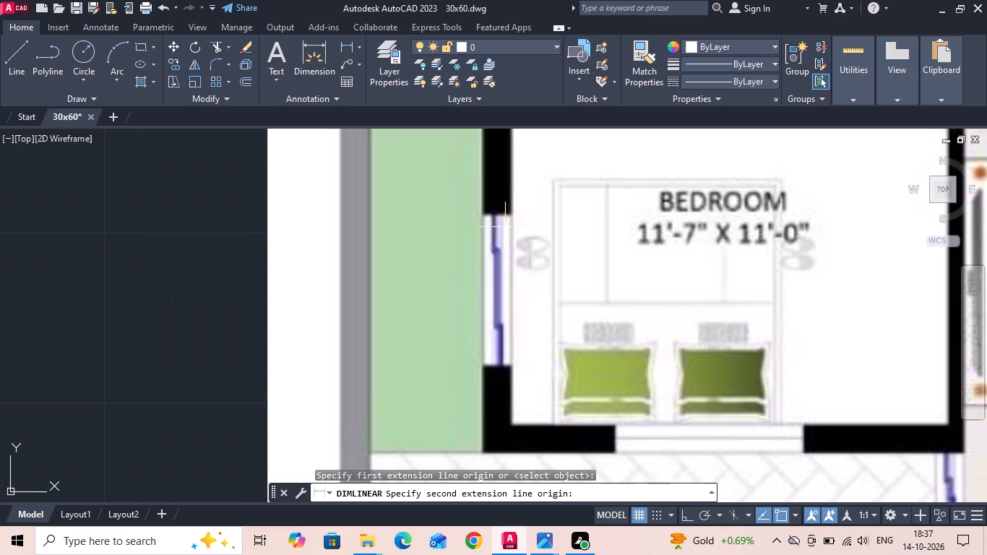
pyautogui.click(507, 367)
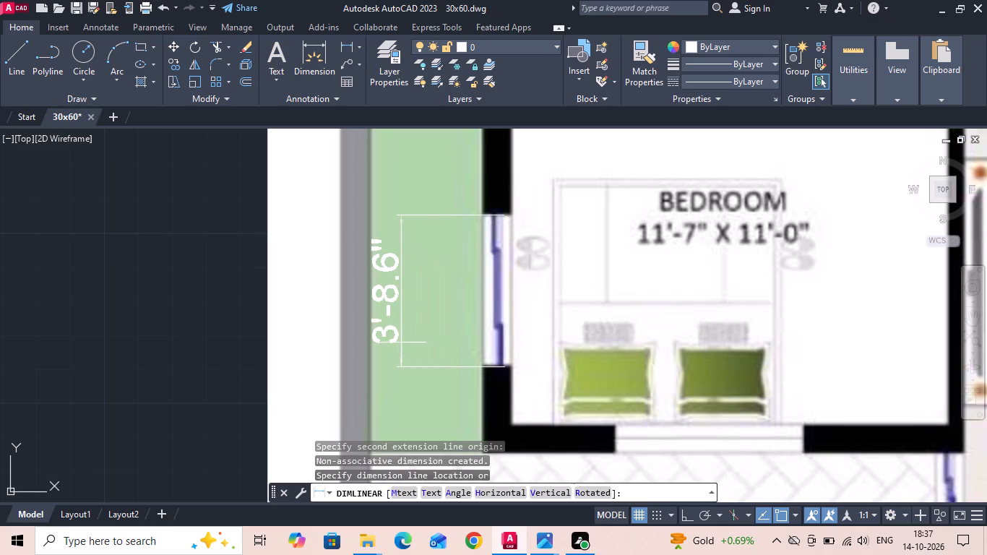
pyautogui.press('Escape')
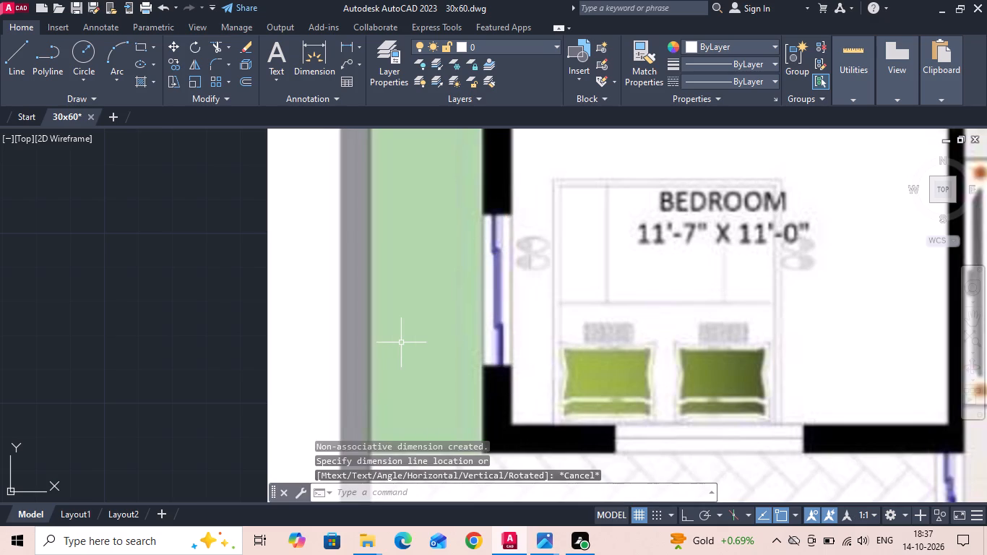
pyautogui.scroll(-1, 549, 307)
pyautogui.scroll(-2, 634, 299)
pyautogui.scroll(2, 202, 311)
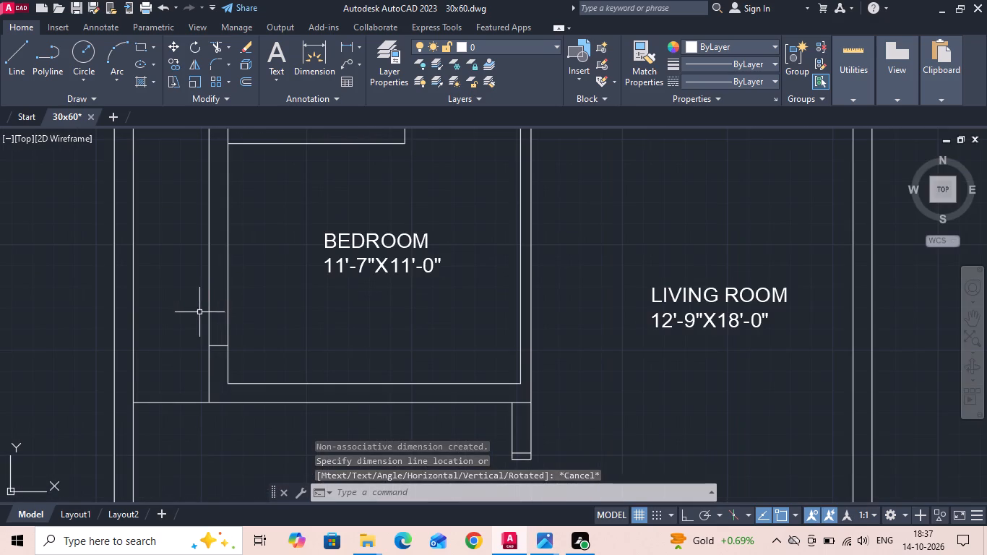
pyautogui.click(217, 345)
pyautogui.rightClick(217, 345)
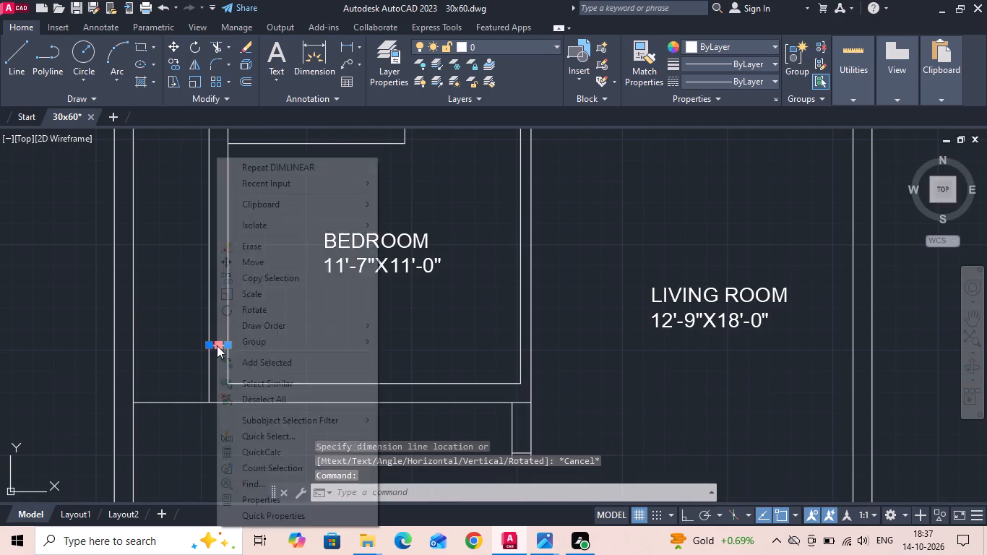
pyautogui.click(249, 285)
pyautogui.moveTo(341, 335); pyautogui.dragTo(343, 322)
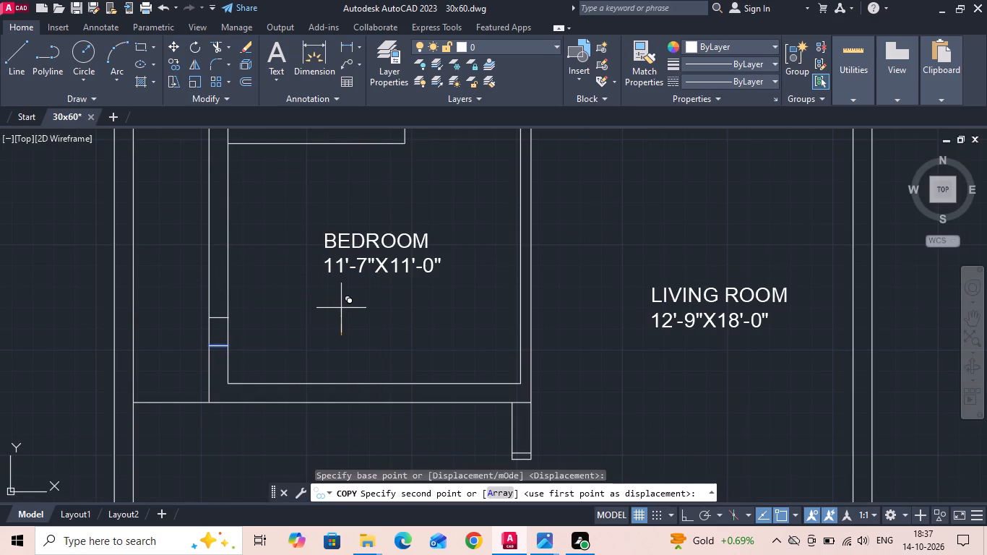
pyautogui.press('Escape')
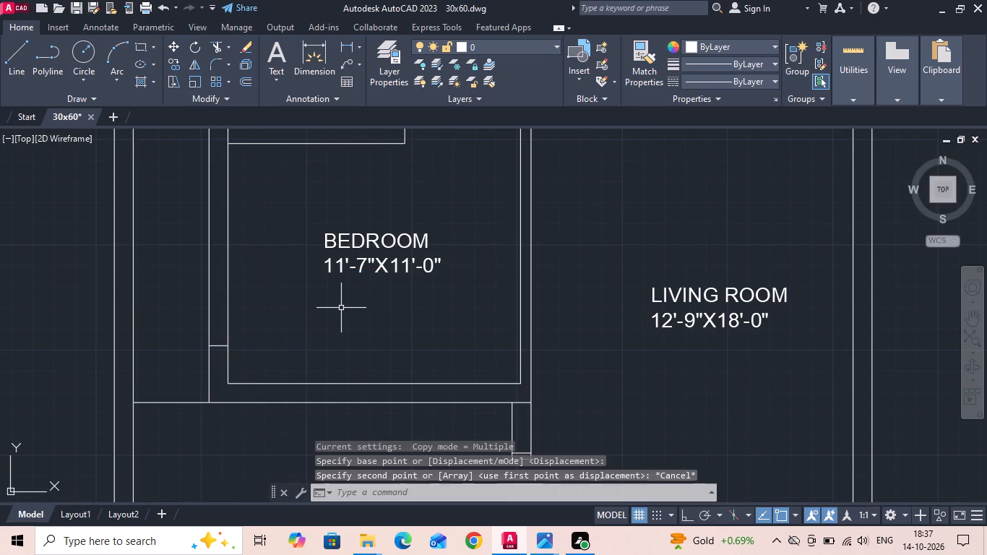
# Turn Ortho on and copy the short line across the bedroom's west wall 4' upward as the window's other end.
pyautogui.scroll(1, 219, 353)
pyautogui.click(218, 353)
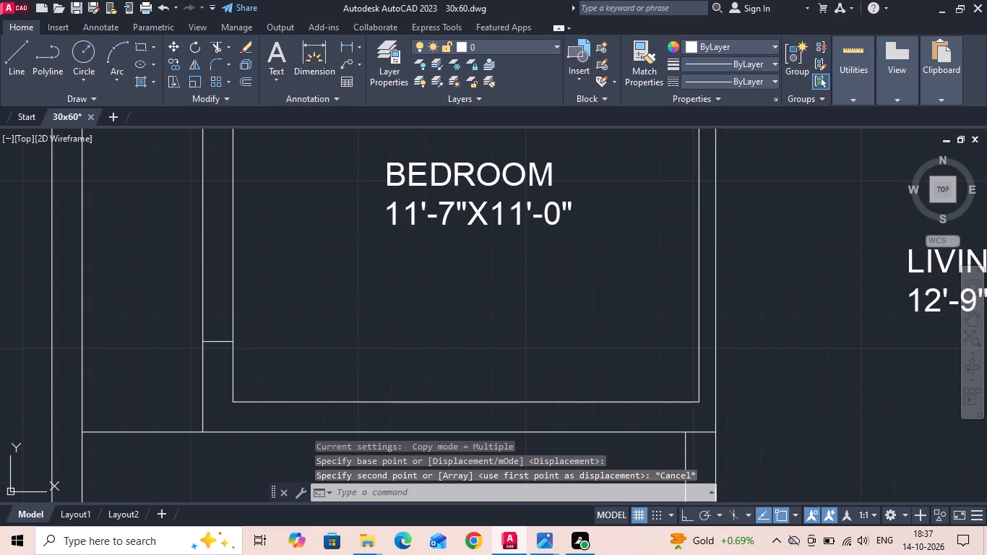
pyautogui.click(217, 338)
pyautogui.rightClick(217, 337)
pyautogui.click(251, 273)
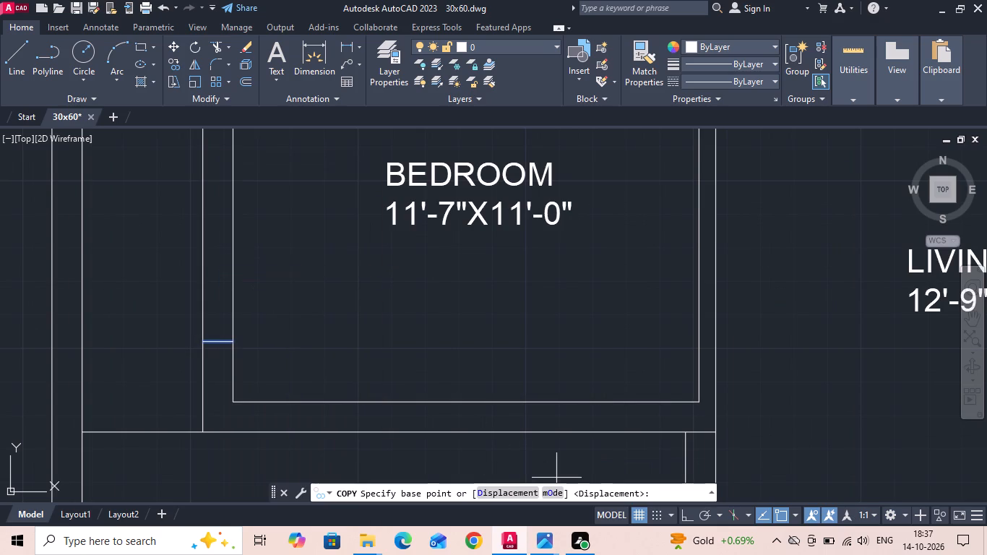
pyautogui.click(681, 514)
pyautogui.moveTo(418, 365); pyautogui.dragTo(413, 339)
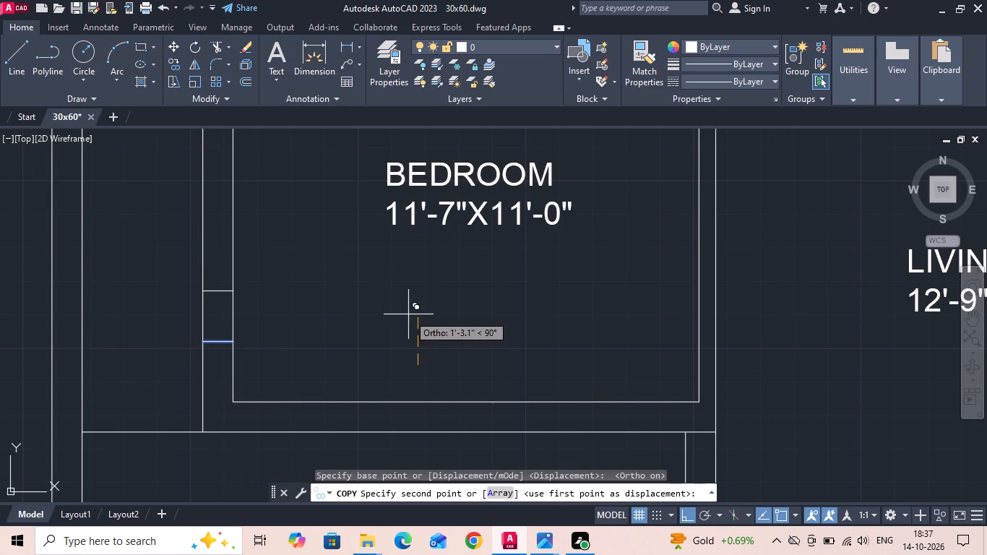
pyautogui.write("3'8")
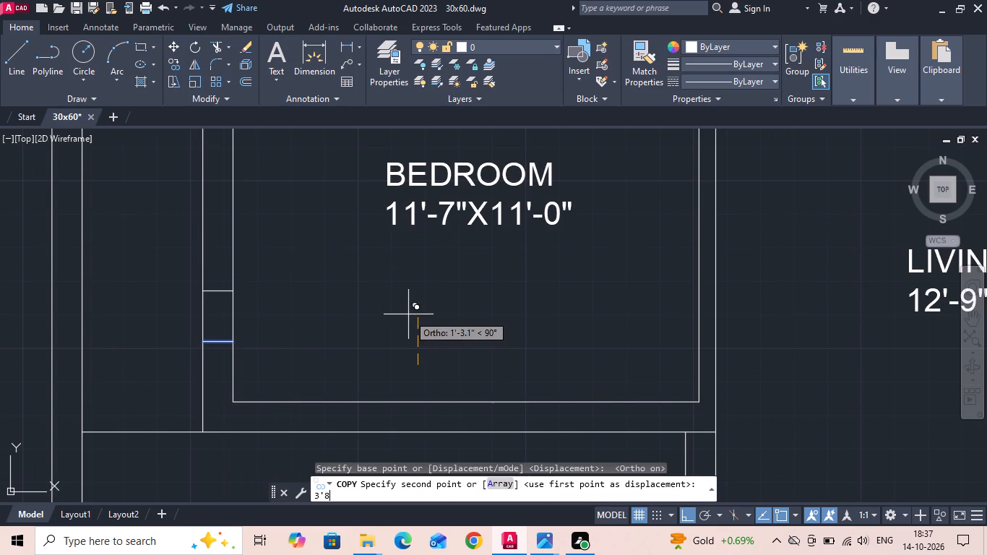
pyautogui.press('BackSpace')
pyautogui.press('BackSpace')
pyautogui.press('BackSpace')
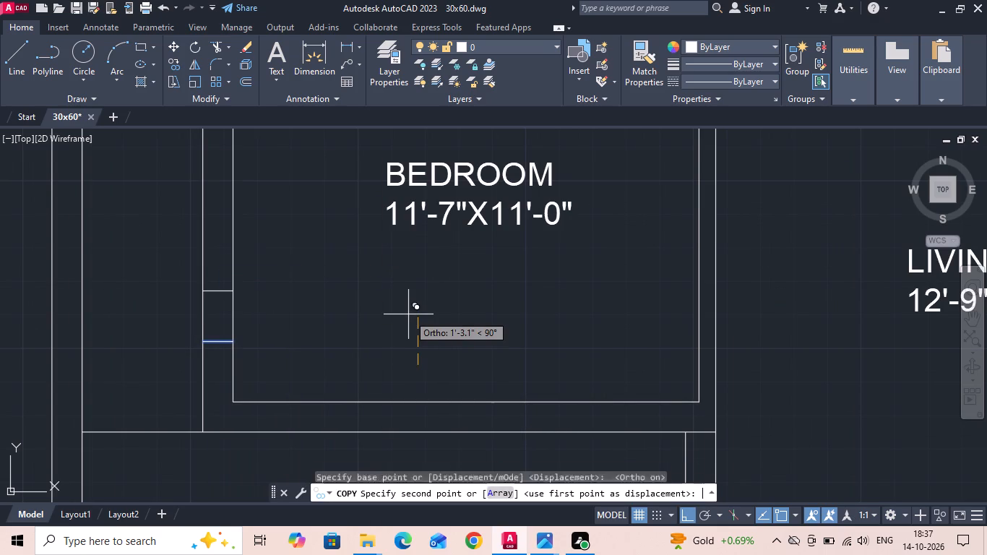
pyautogui.write("4'")
pyautogui.press('Return')
pyautogui.scroll(-2, 404, 315)
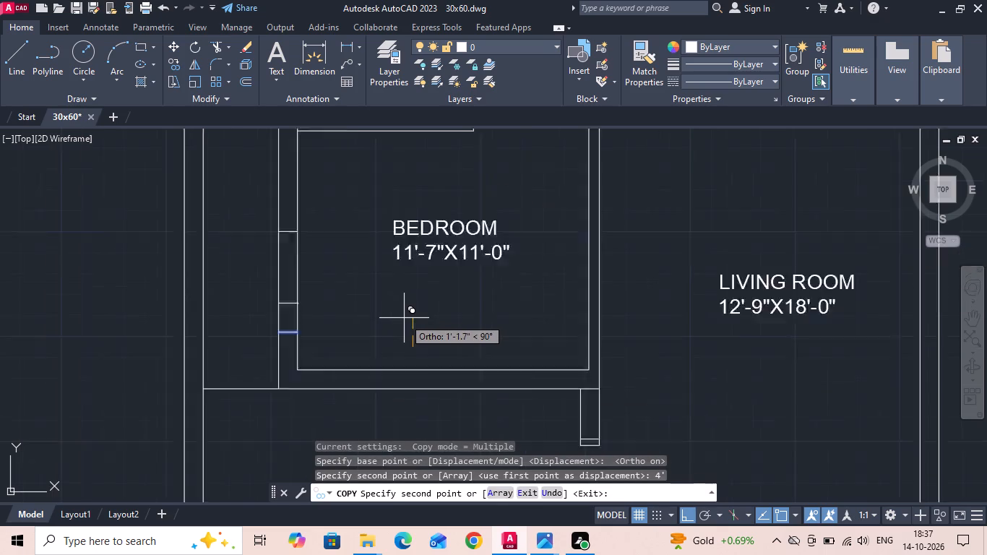
pyautogui.press('Escape')
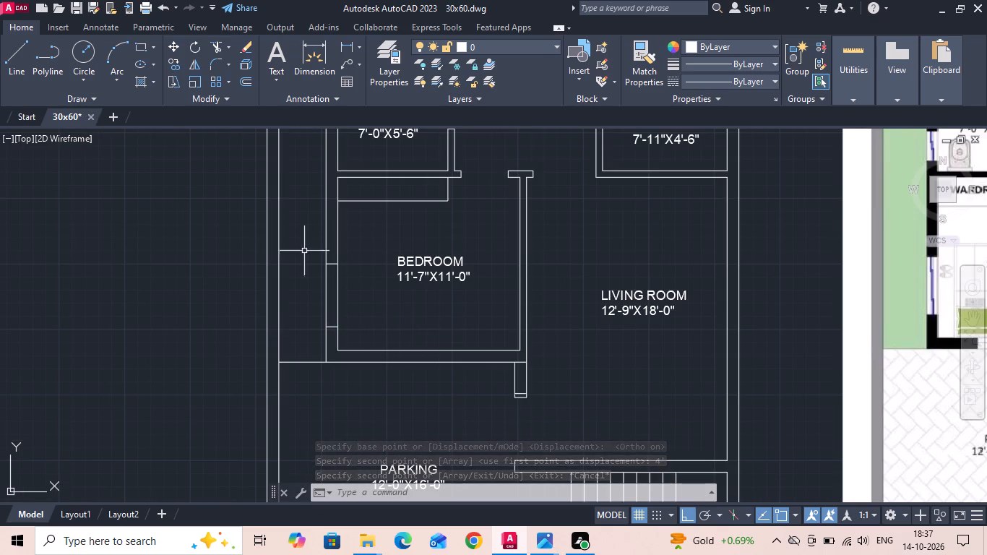
# Measure the distance between the two window end lines in the bedroom's west wall.
pyautogui.click(341, 42)
pyautogui.scroll(2, 327, 301)
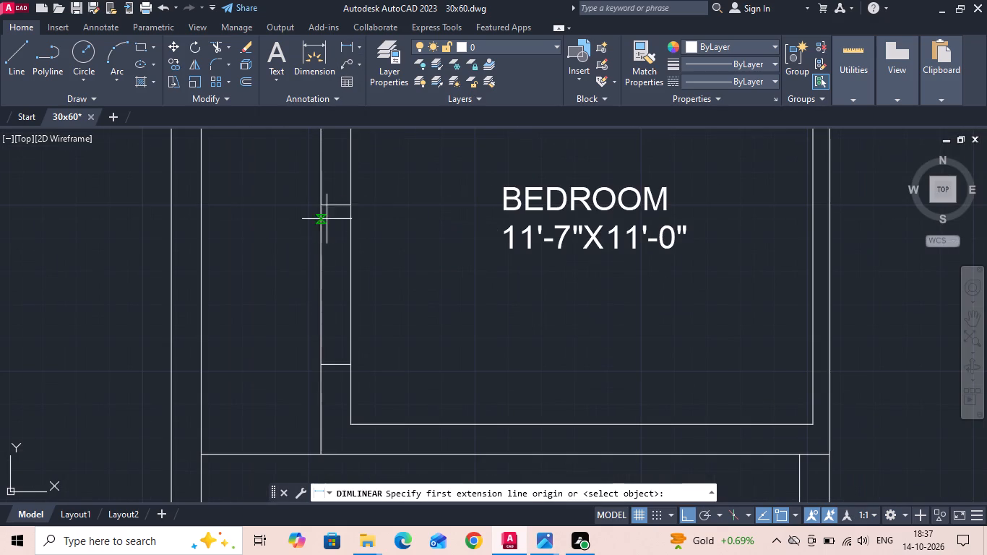
pyautogui.click(331, 206)
pyautogui.click(336, 361)
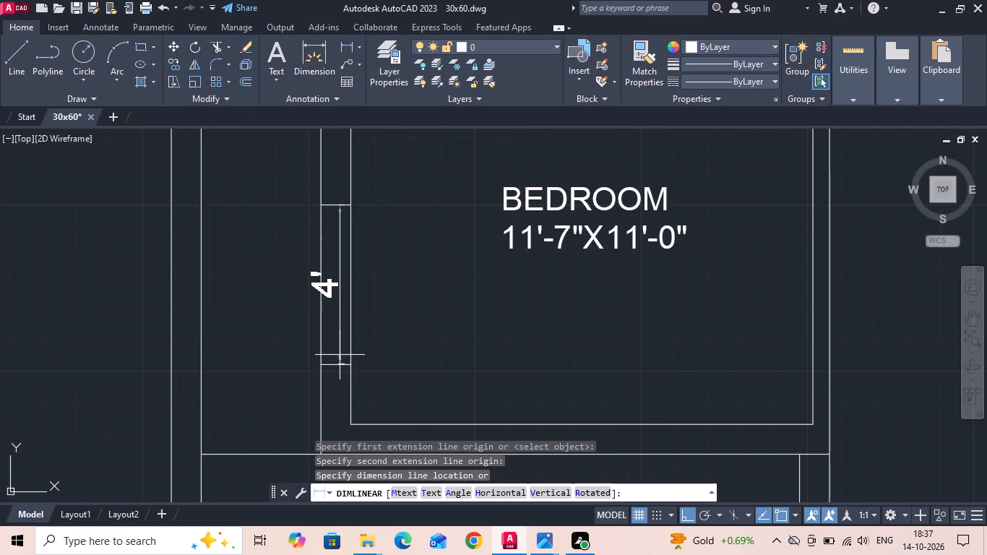
pyautogui.press('Escape')
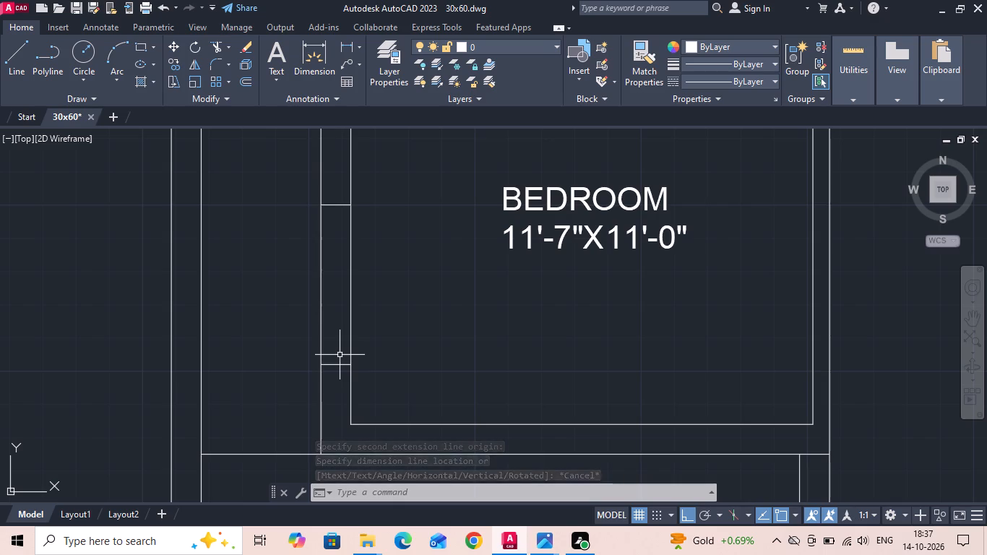
# Copy the lower window end line in the bedroom's west wall 16 inches upward.
pyautogui.click(338, 363)
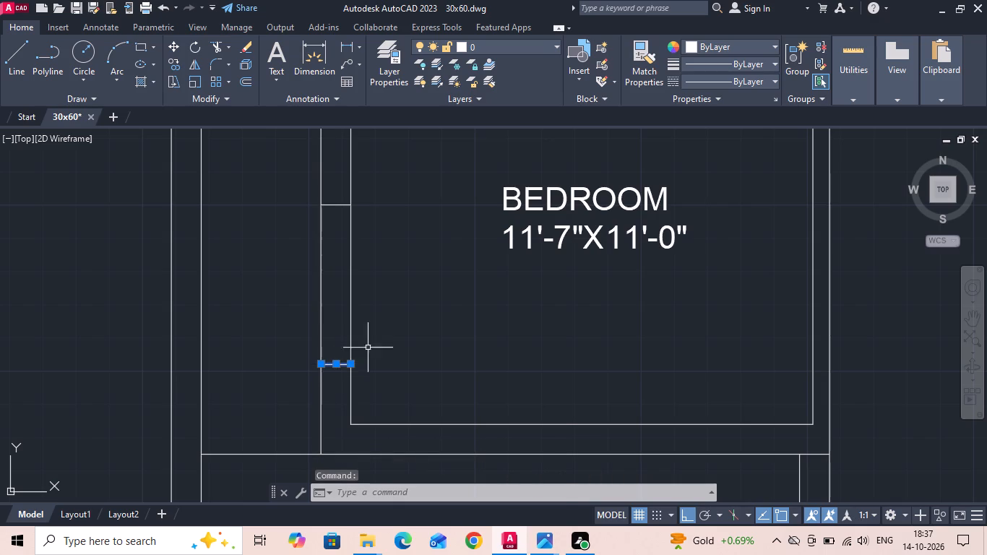
pyautogui.rightClick(405, 317)
pyautogui.click(453, 343)
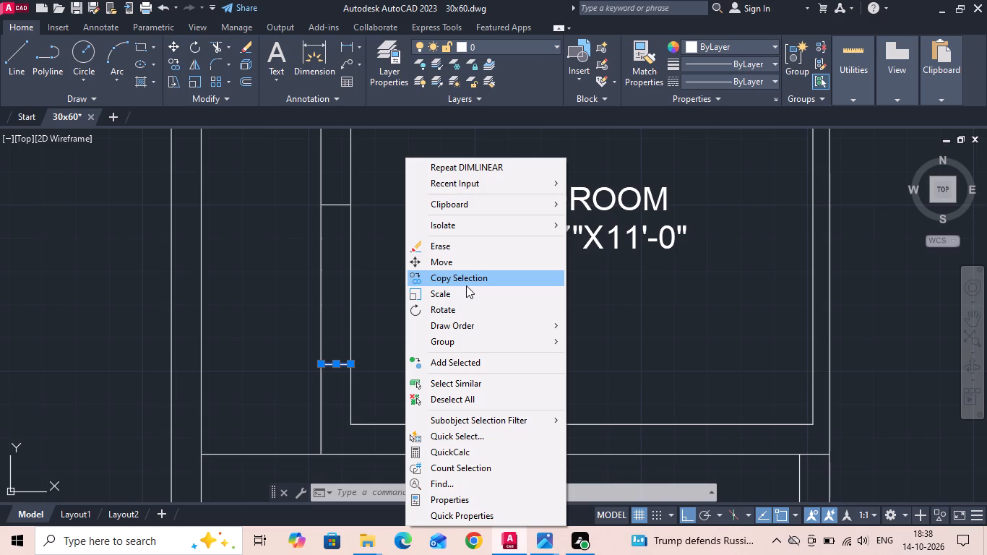
pyautogui.click(466, 285)
pyautogui.click(478, 332)
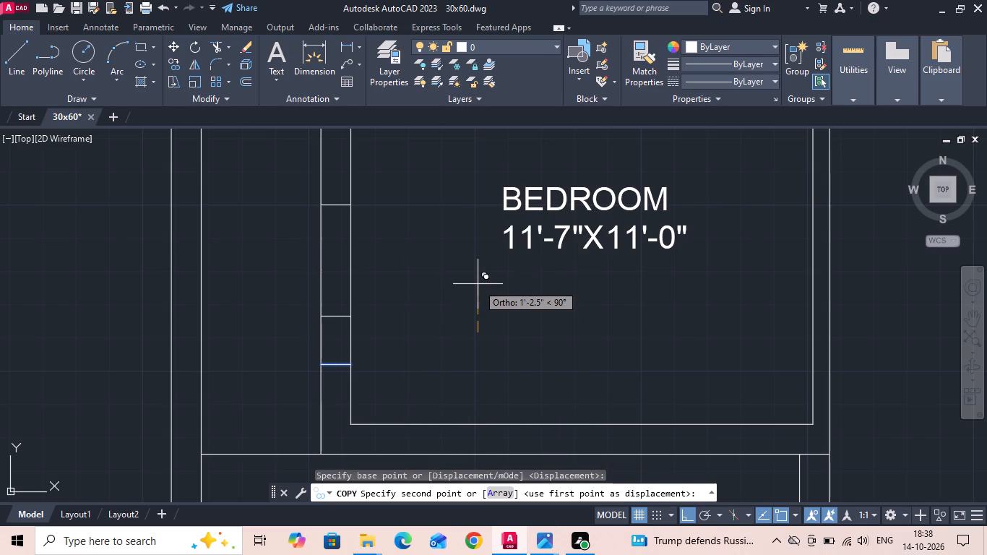
pyautogui.write('16')
pyautogui.press('Return')
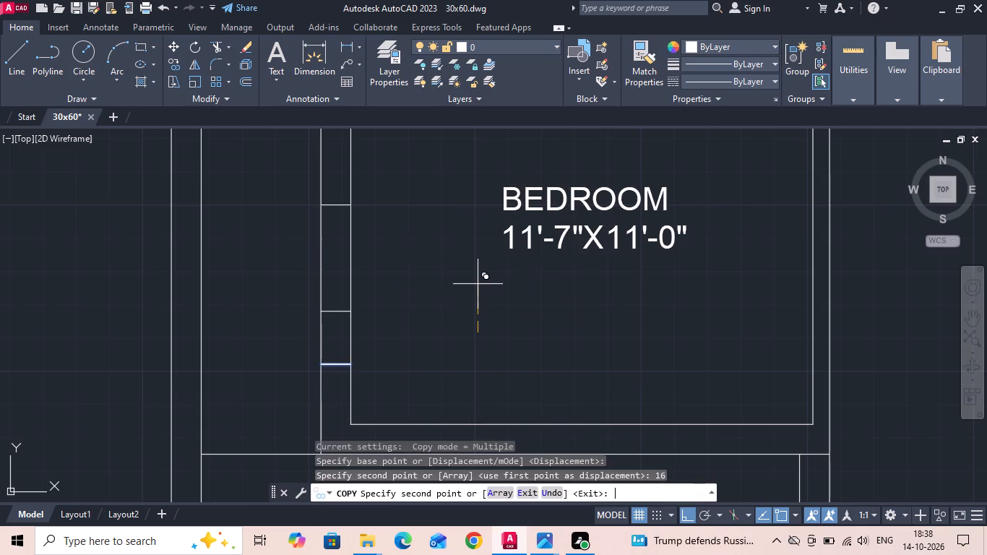
pyautogui.press('Escape')
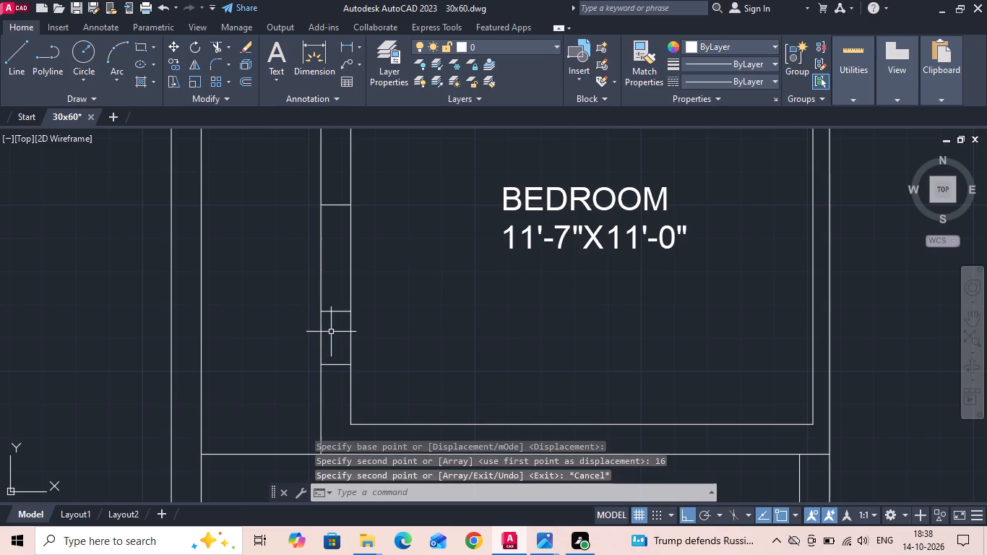
# Copy the upper window end line in the bedroom's west wall 16 inches downward.
pyautogui.moveTo(342, 194); pyautogui.dragTo(339, 213)
pyautogui.click(338, 215)
pyautogui.rightClick(338, 216)
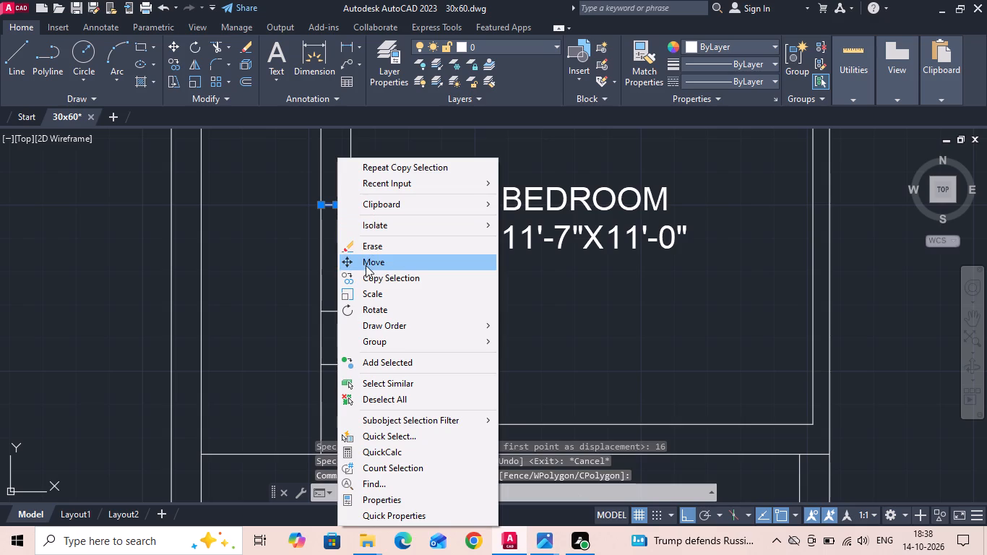
pyautogui.click(369, 277)
pyautogui.moveTo(396, 277); pyautogui.dragTo(399, 315)
pyautogui.write('16')
pyautogui.press('Return')
pyautogui.press('Escape')
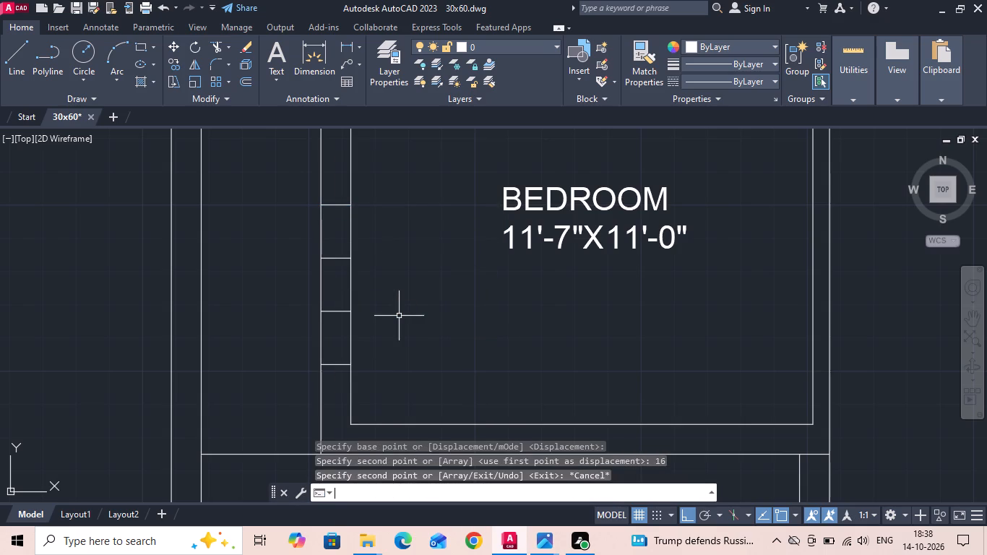
# Draw a vertical line from the midpoint of the upper window end line to the midpoint of the lower one.
pyautogui.scroll(-2, 390, 317)
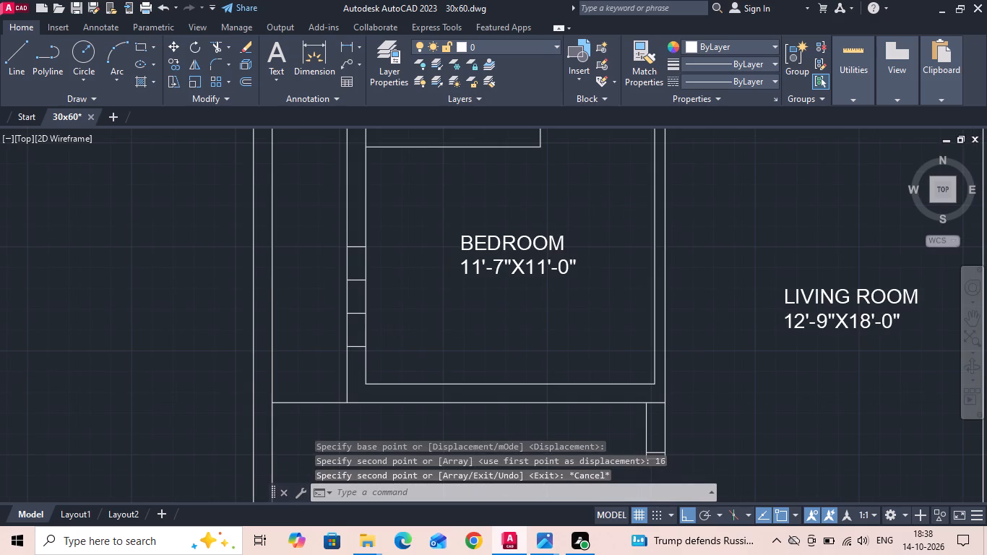
pyautogui.write('L')
pyautogui.press('space')
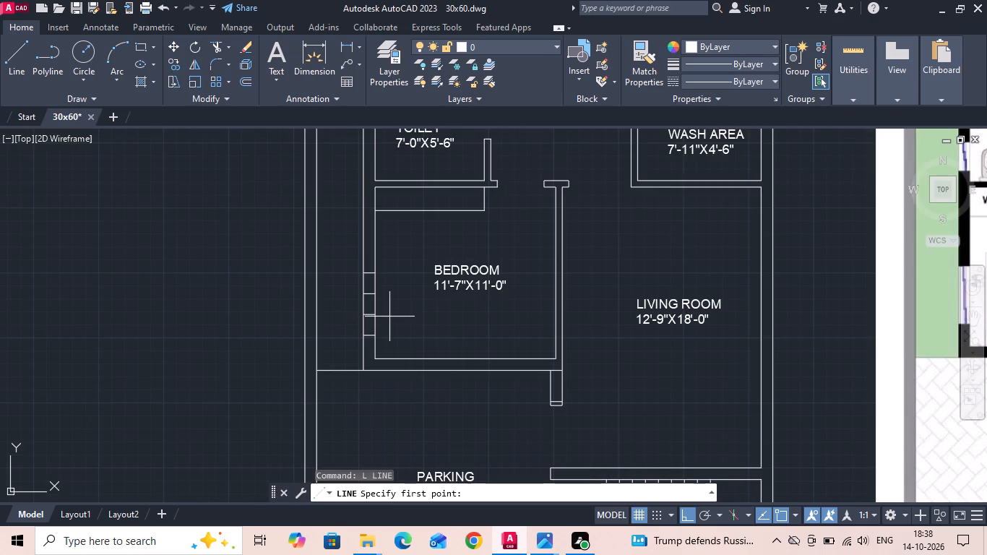
pyautogui.scroll(2, 366, 294)
pyautogui.click(371, 247)
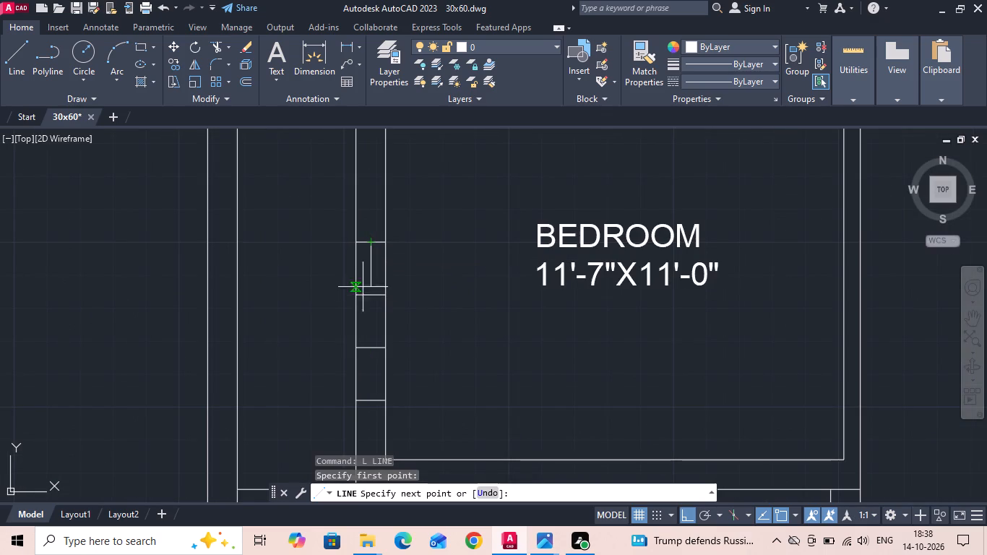
pyautogui.scroll(1, 367, 384)
pyautogui.click(371, 416)
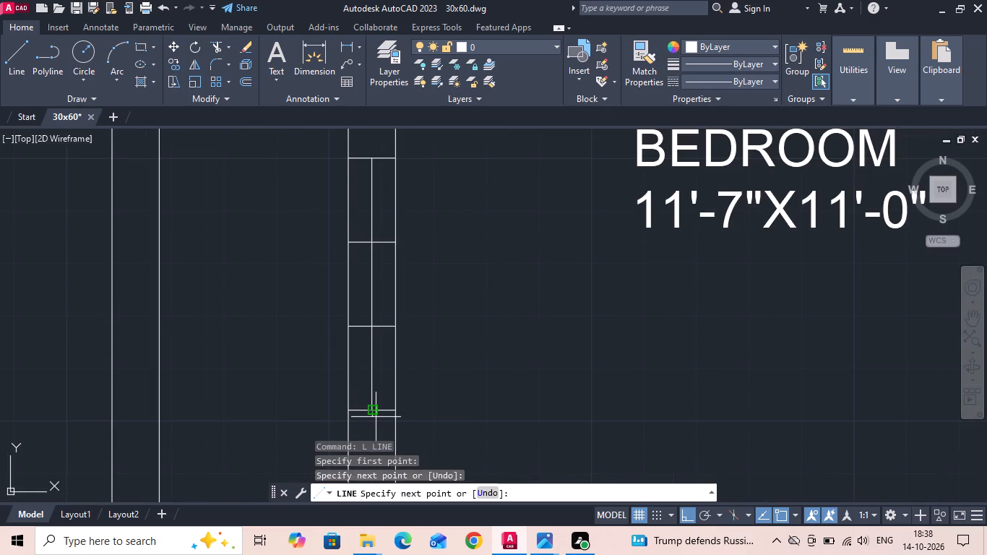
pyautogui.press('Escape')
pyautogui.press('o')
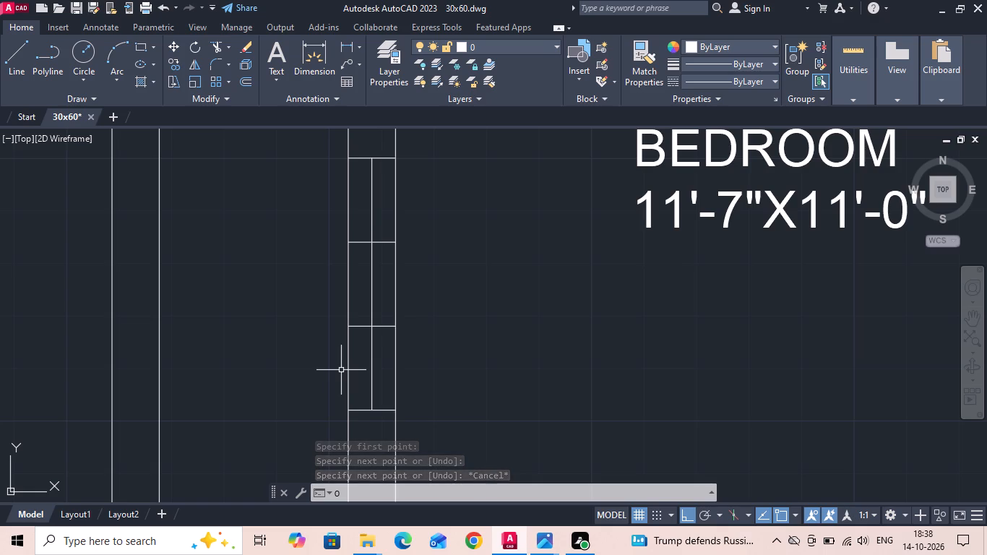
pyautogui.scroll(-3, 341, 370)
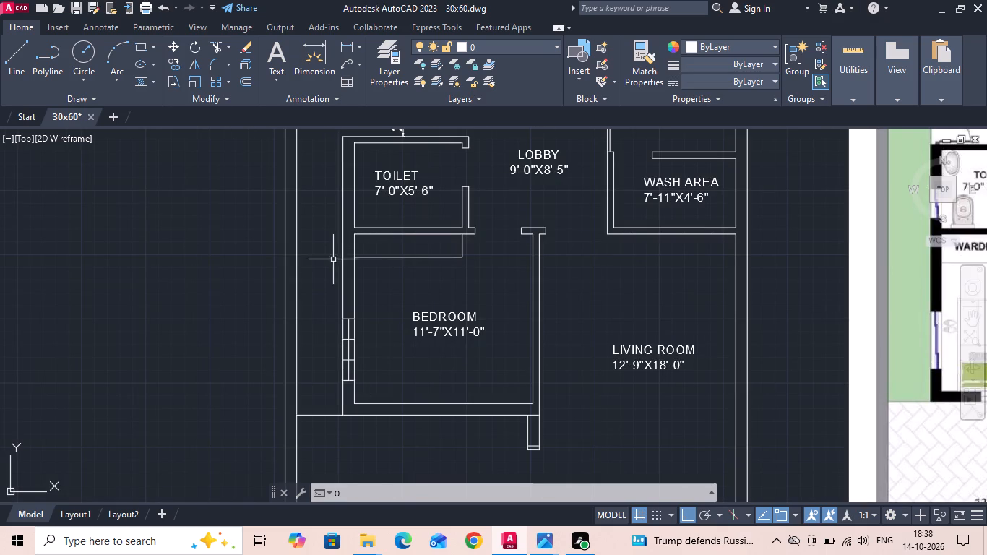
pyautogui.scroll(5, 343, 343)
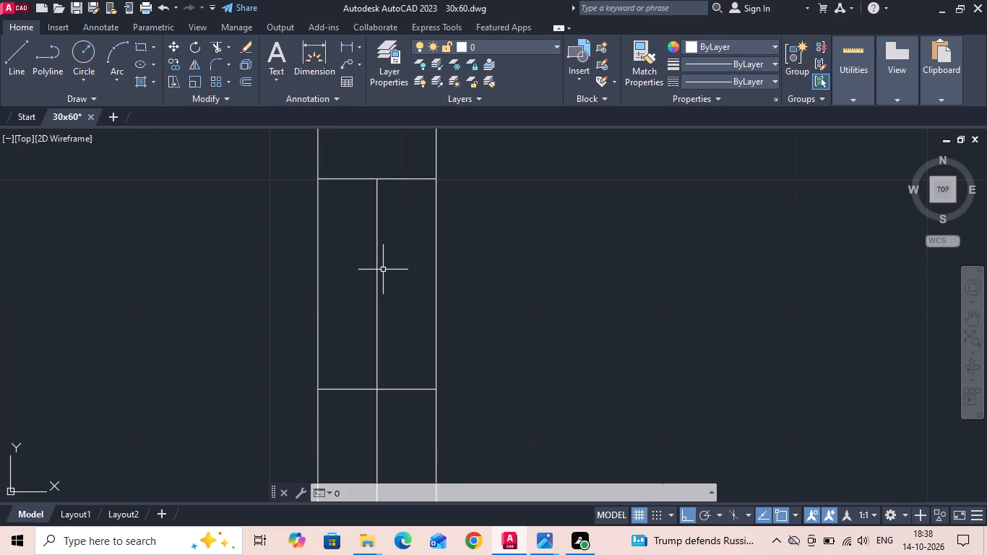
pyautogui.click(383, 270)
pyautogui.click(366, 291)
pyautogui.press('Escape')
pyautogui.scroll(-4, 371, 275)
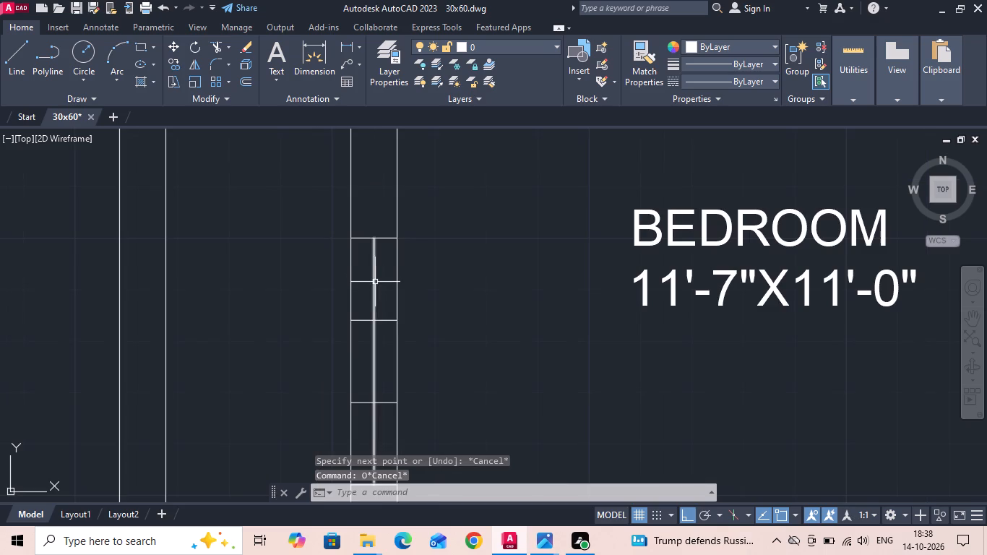
# Erase the vertical centre line of the window in the bedroom's west wall.
pyautogui.click(376, 283)
pyautogui.press('Delete')
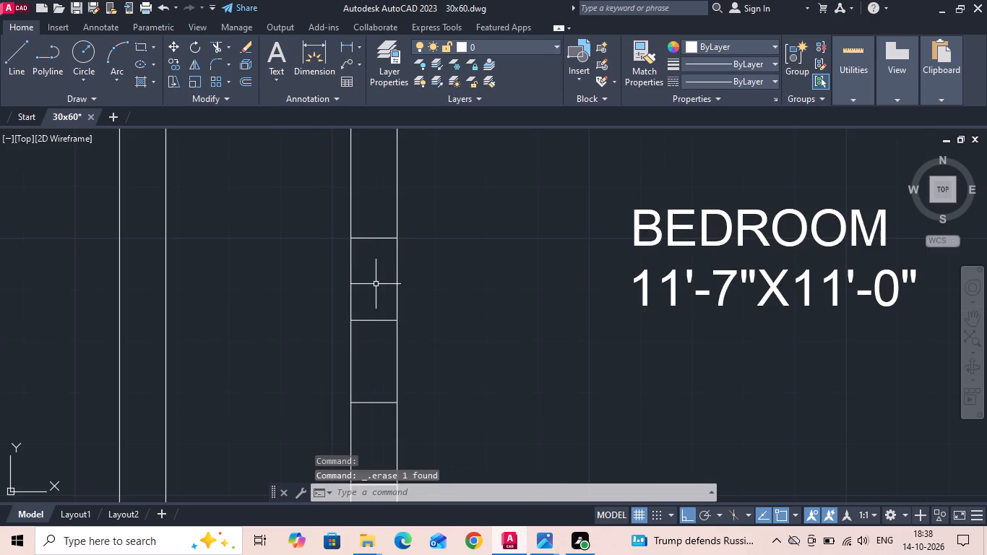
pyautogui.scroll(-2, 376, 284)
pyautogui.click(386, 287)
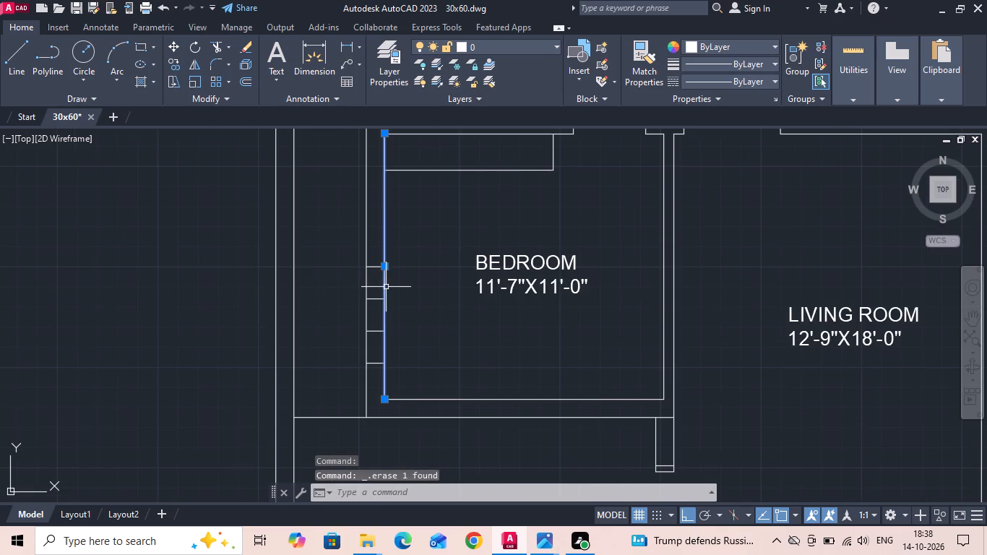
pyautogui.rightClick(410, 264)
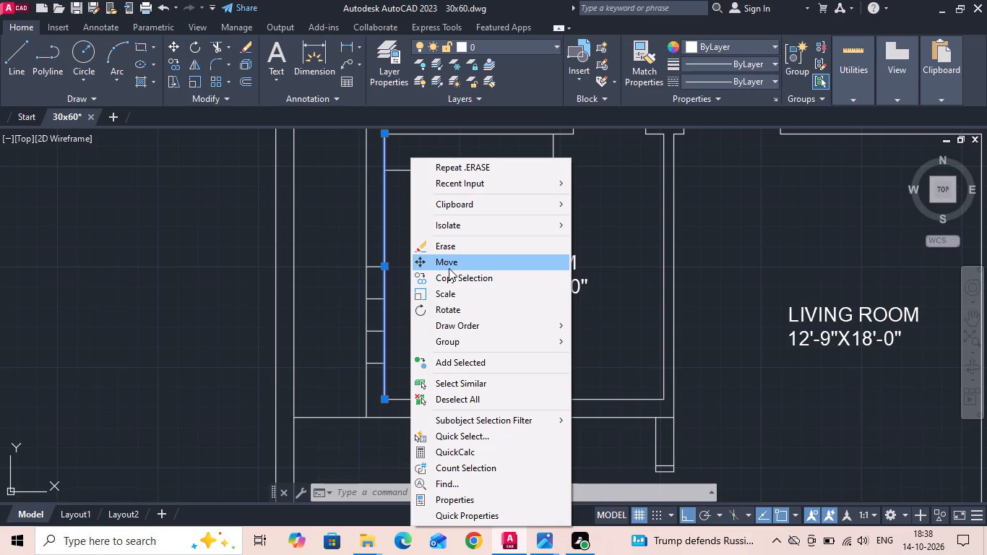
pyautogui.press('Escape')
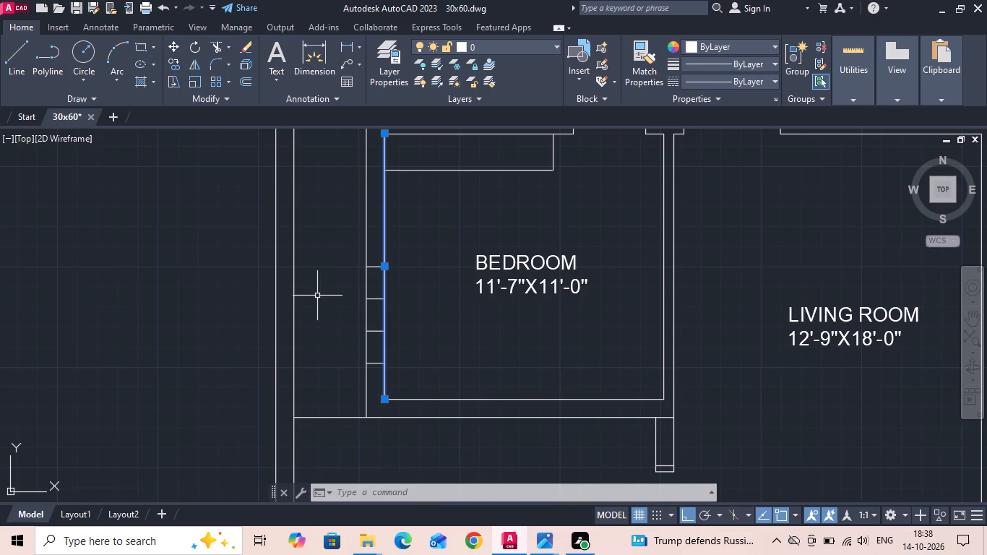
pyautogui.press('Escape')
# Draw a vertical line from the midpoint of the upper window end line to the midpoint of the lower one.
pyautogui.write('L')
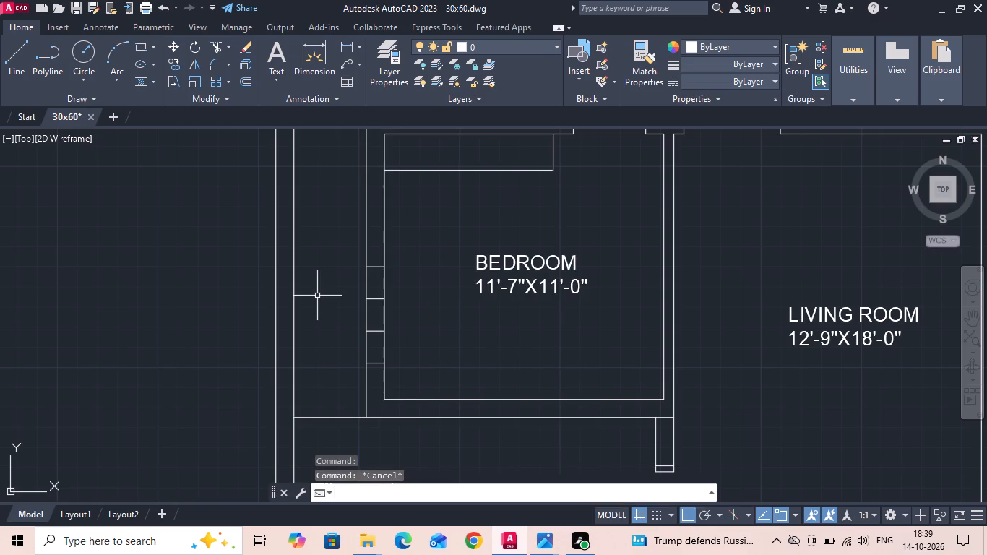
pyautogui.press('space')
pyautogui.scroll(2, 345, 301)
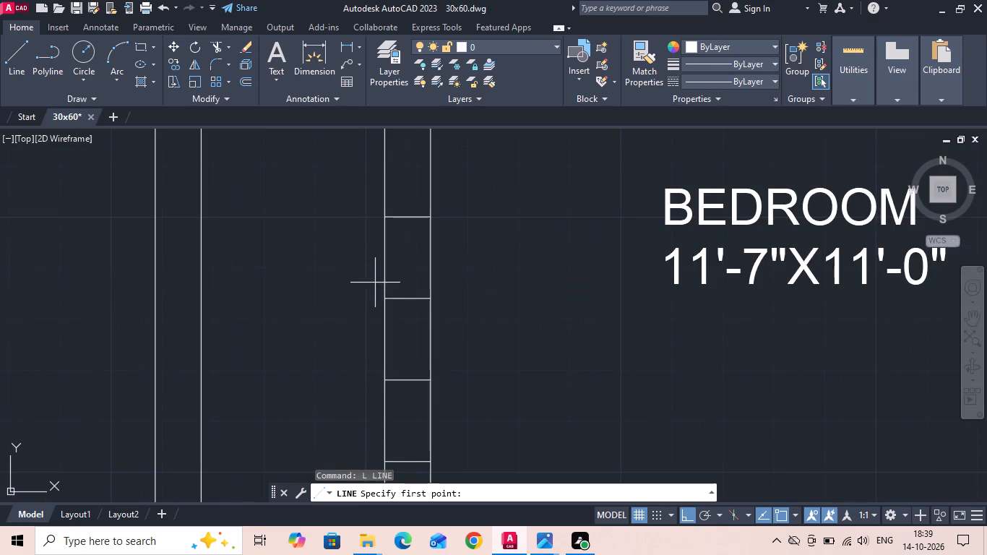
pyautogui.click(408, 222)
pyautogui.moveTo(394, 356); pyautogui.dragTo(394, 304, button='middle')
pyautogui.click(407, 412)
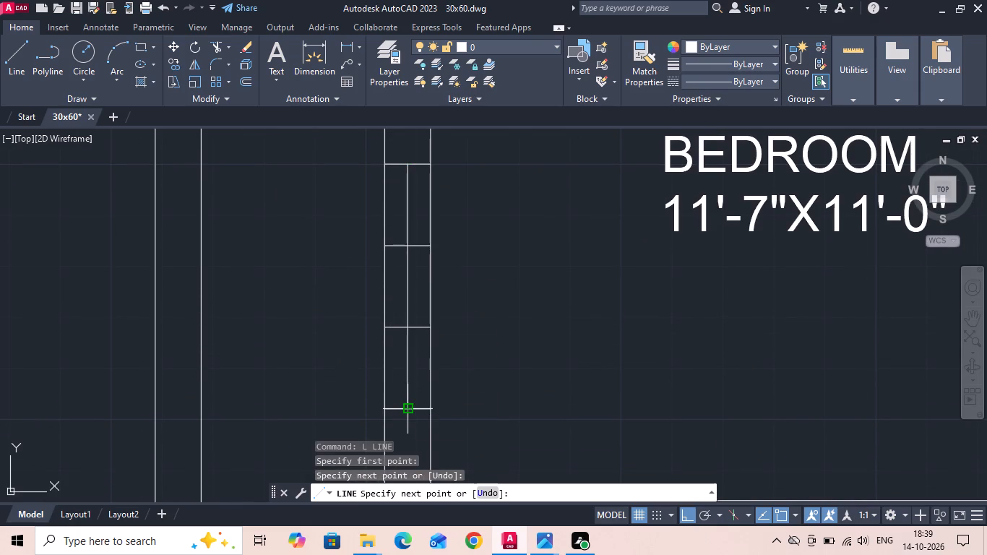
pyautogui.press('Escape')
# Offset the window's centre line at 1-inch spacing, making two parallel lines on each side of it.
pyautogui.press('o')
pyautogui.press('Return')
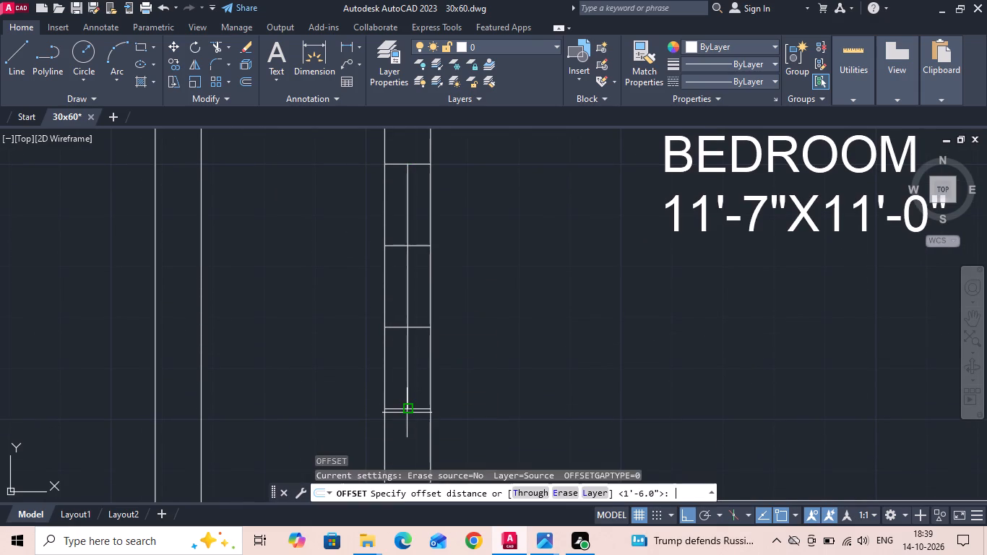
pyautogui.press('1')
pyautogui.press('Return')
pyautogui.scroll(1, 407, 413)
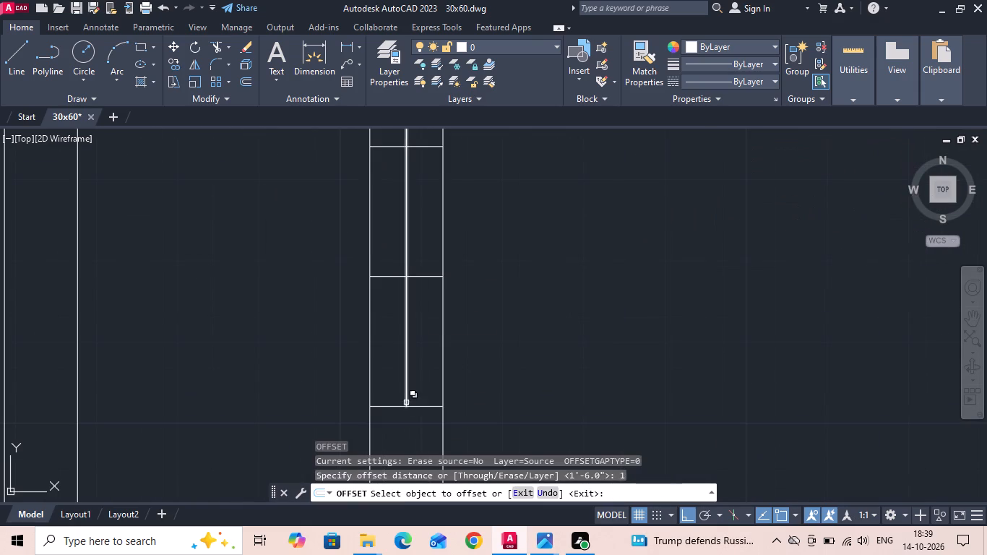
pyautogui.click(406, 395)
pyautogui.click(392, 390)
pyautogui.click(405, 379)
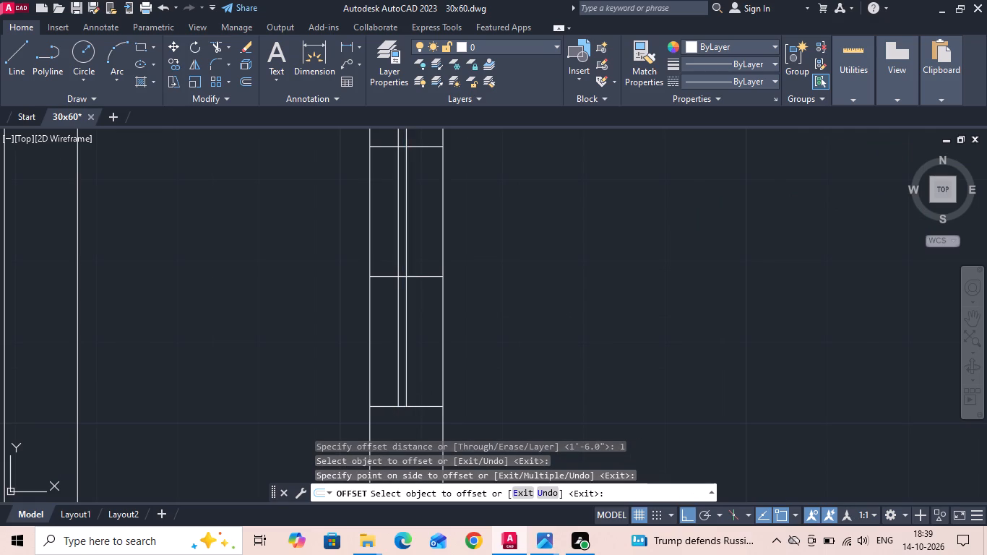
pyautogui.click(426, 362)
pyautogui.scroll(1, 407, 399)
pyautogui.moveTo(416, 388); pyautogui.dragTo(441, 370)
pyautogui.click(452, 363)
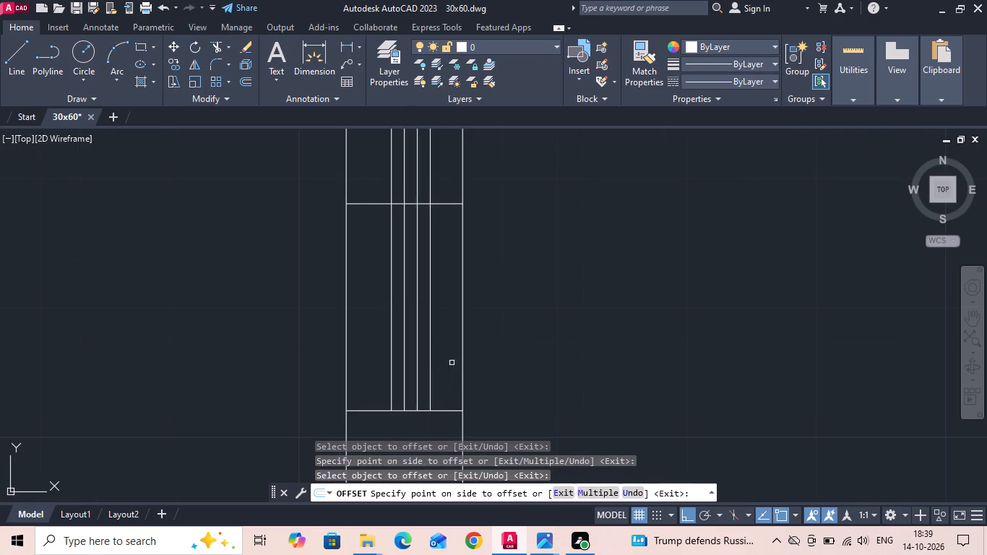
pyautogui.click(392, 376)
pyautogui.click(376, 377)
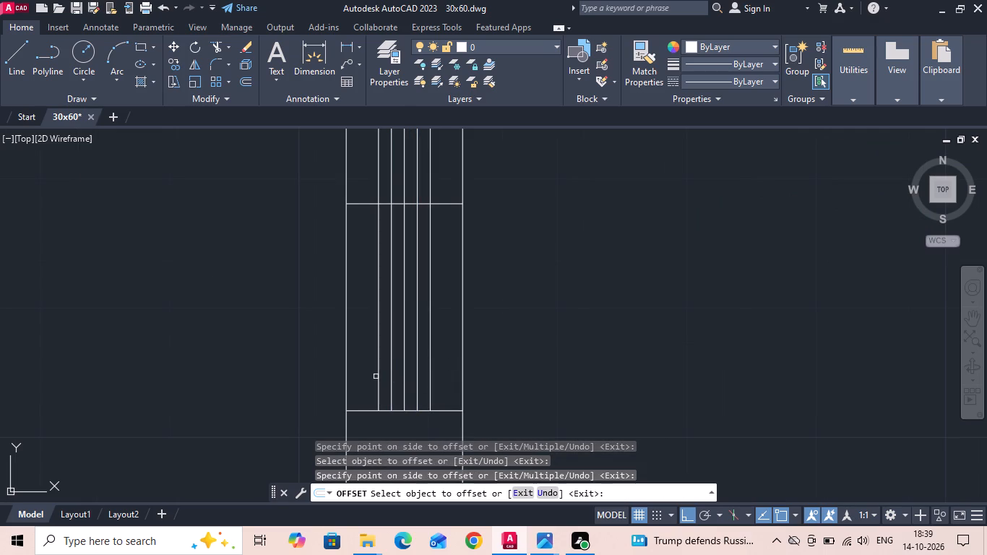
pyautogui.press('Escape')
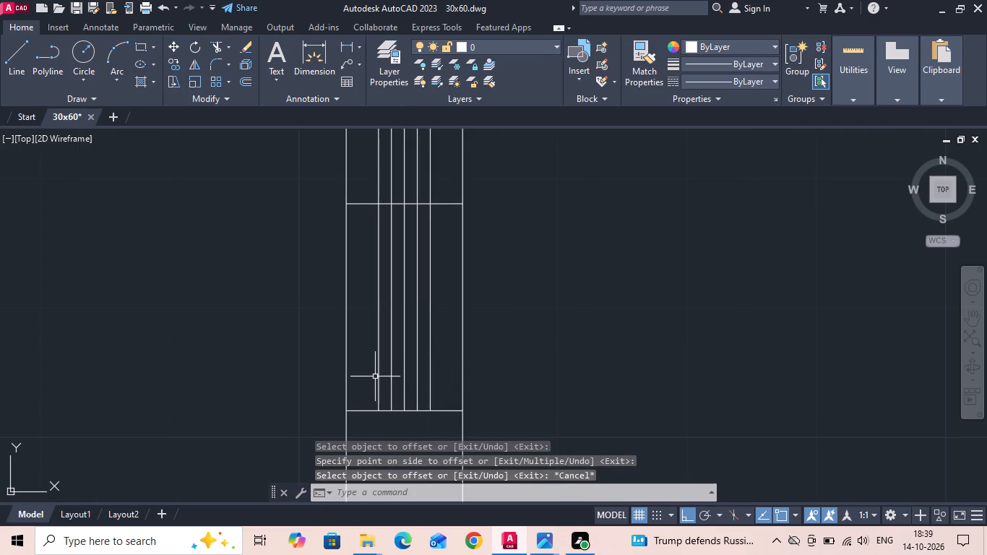
# Measure the gap between the wall's outer face and the nearest offset line with a linear dimension.
pyautogui.scroll(1, 377, 376)
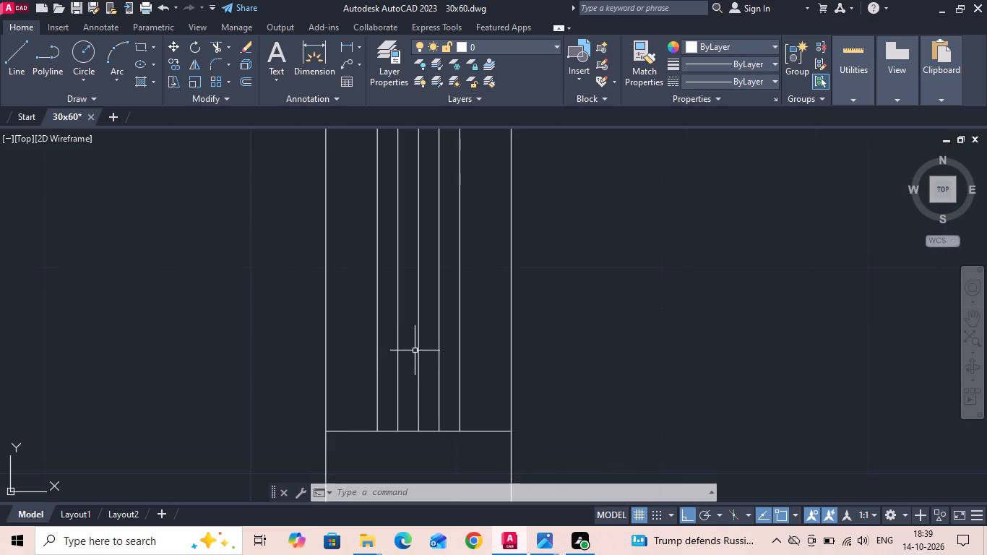
pyautogui.click(349, 42)
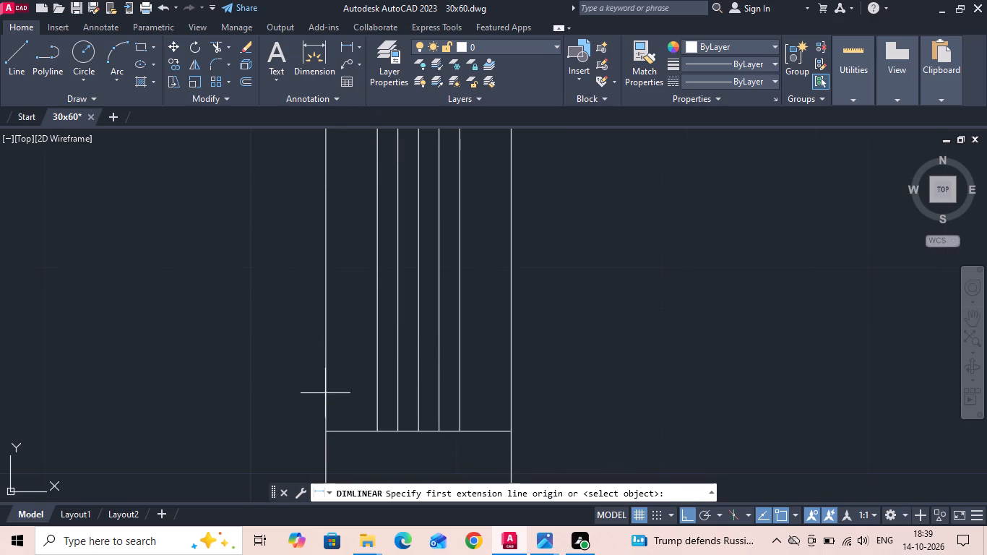
pyautogui.click(328, 431)
pyautogui.click(382, 429)
pyautogui.scroll(-1, 376, 393)
pyautogui.press('Escape')
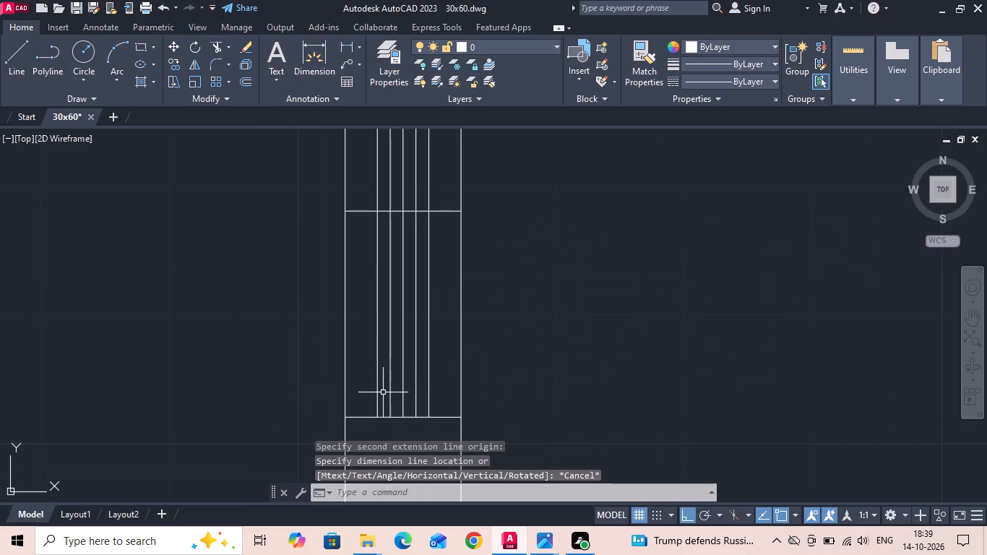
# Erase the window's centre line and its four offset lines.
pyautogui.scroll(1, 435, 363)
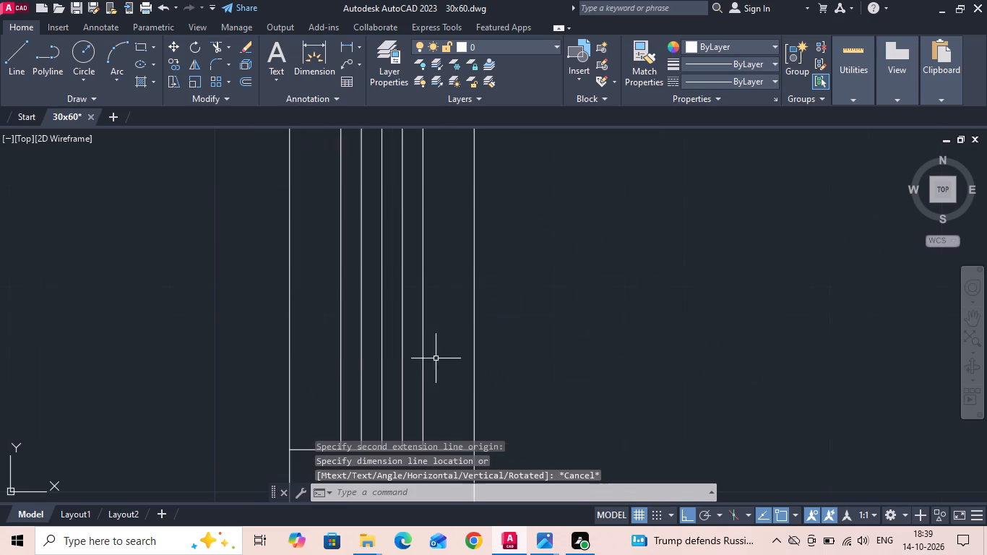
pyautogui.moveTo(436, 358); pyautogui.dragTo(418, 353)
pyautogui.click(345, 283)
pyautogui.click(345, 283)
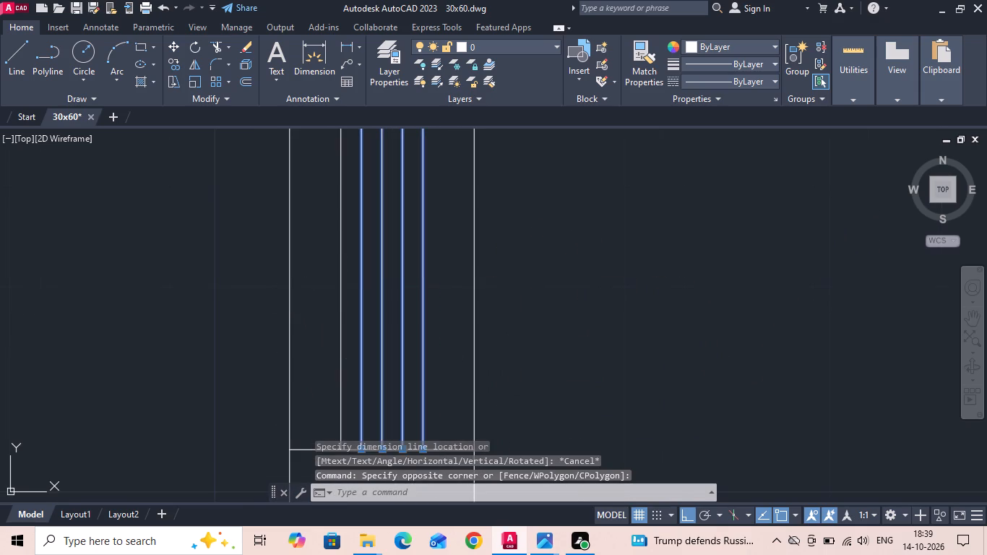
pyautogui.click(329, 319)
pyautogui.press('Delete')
# Copy the inner face line of the bedroom's west wall 2, 4 and 6 inches westward into the wall.
pyautogui.scroll(-1, 343, 309)
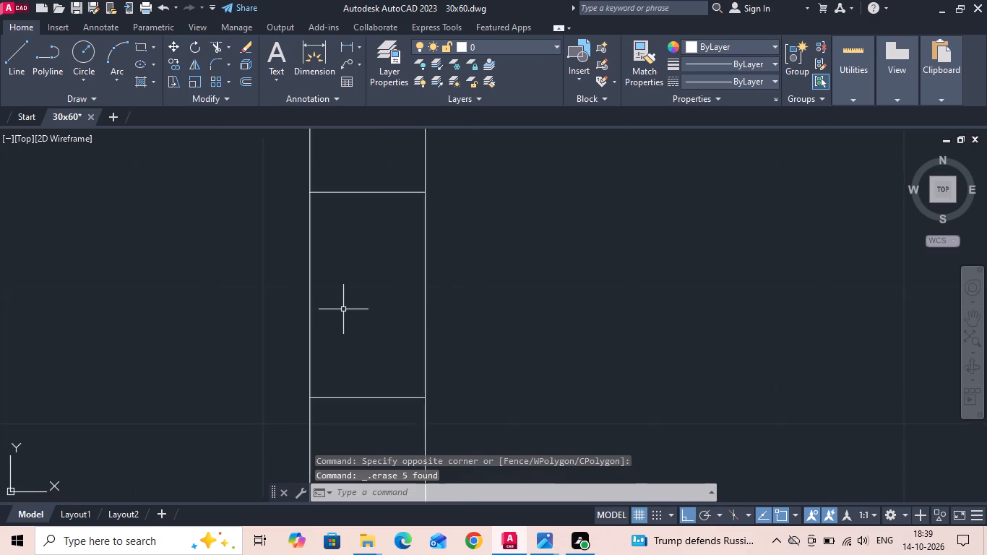
pyautogui.scroll(-2, 343, 309)
pyautogui.click(378, 306)
pyautogui.click(366, 324)
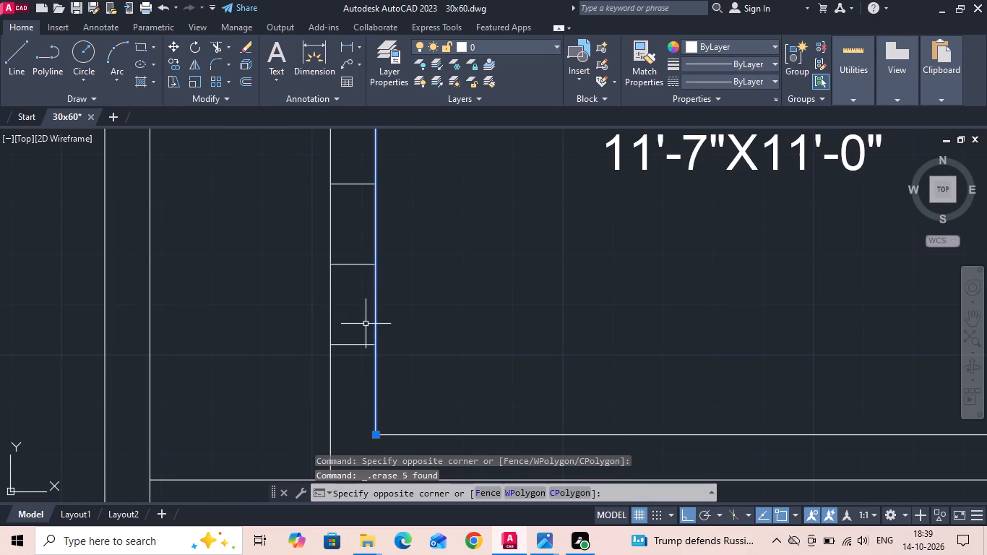
pyautogui.rightClick(364, 324)
pyautogui.click(420, 282)
pyautogui.moveTo(520, 304); pyautogui.dragTo(512, 308)
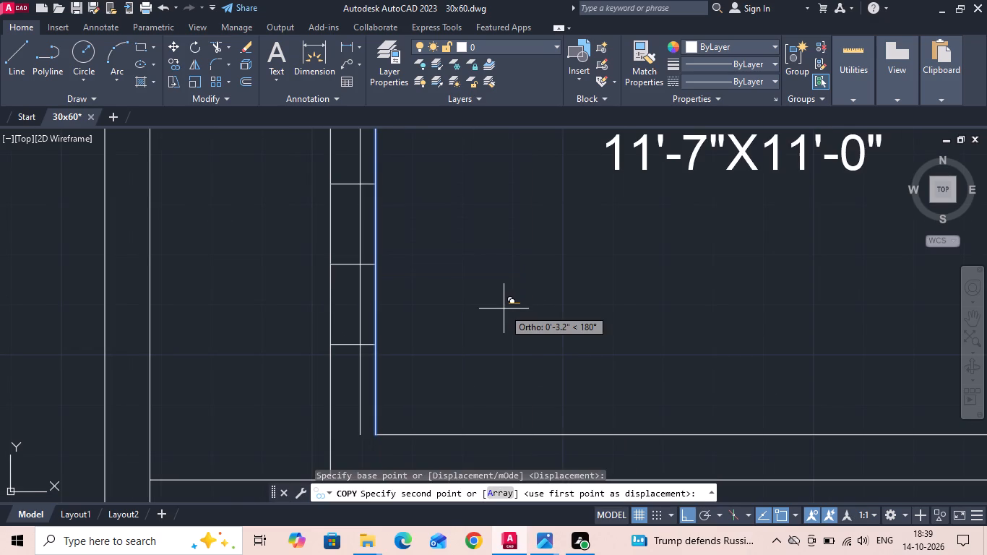
pyautogui.press('2')
pyautogui.press('Return')
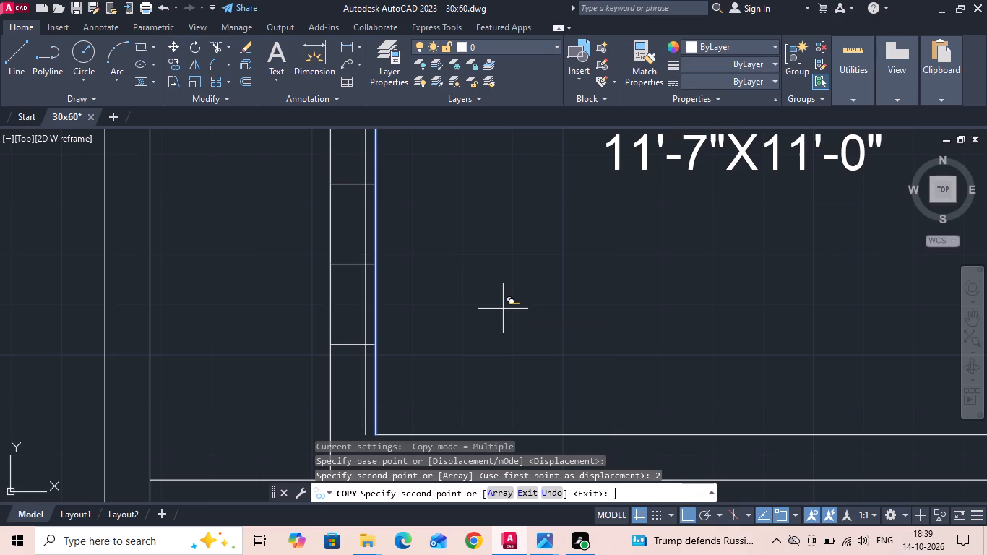
pyautogui.press('4')
pyautogui.press('Return')
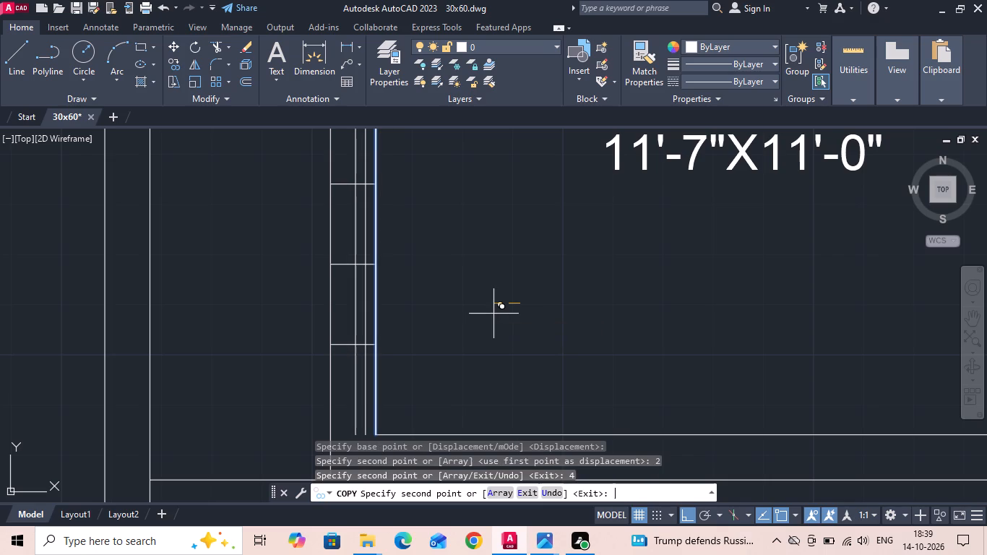
pyautogui.press('6')
pyautogui.press('Return')
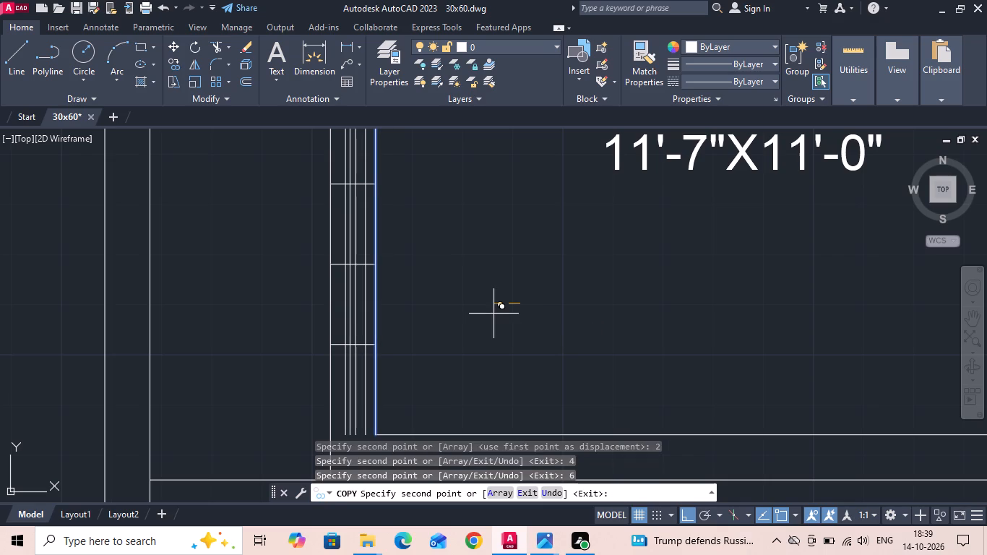
pyautogui.press('Escape')
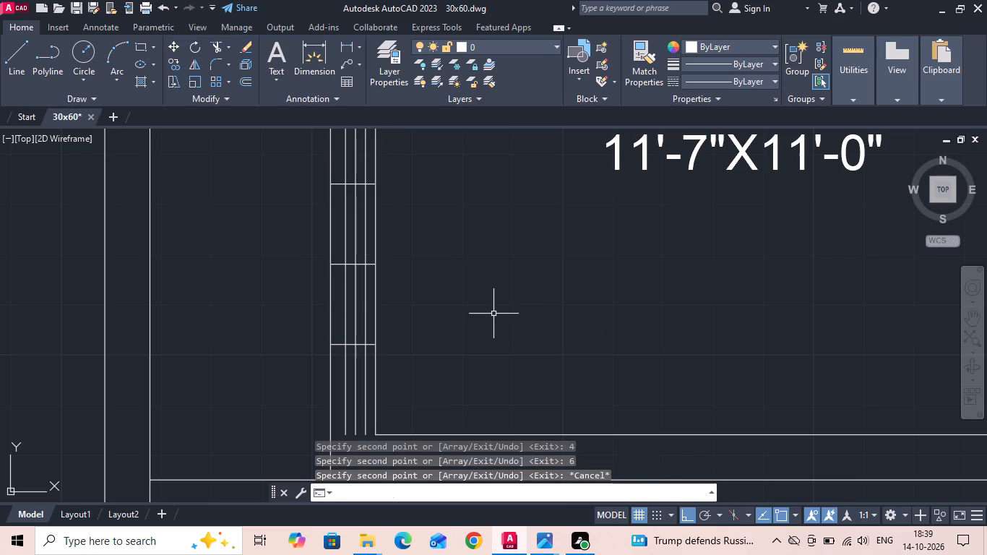
# Move the three copied lines horizontally so the middle one sits on the midpoint of the window's lower end line.
pyautogui.scroll(2, 353, 384)
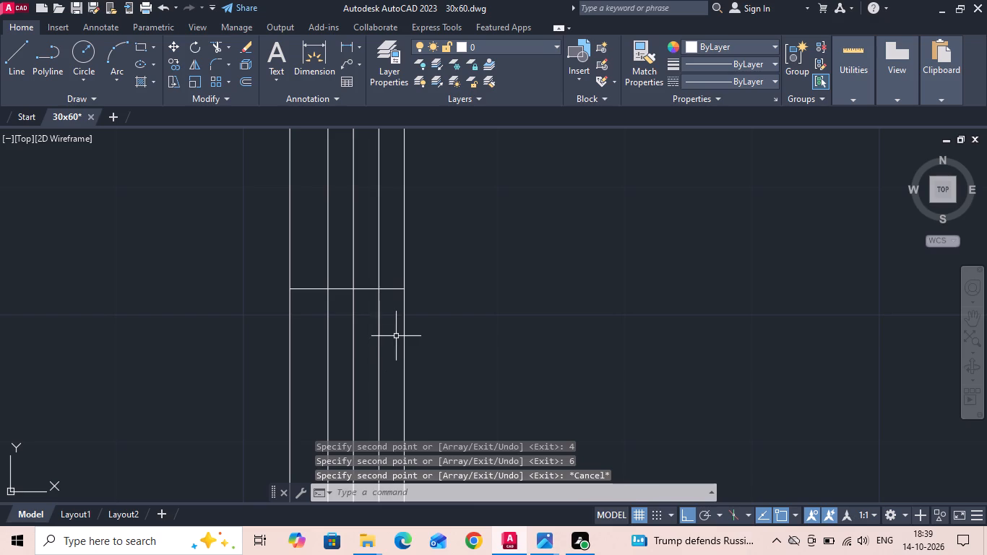
pyautogui.moveTo(392, 335); pyautogui.dragTo(357, 344)
pyautogui.click(320, 340)
pyautogui.rightClick(319, 340)
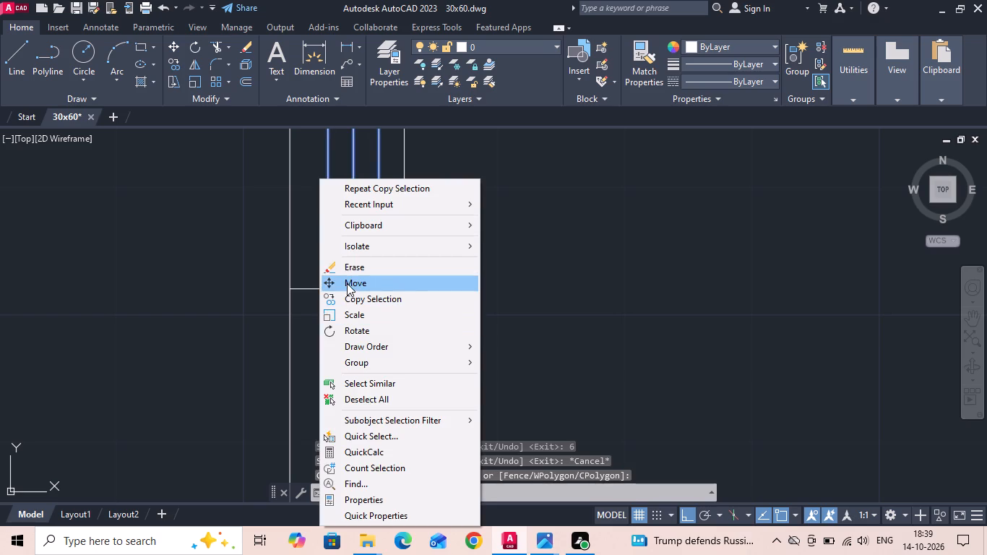
pyautogui.click(347, 283)
pyautogui.scroll(1, 341, 304)
pyautogui.click(355, 280)
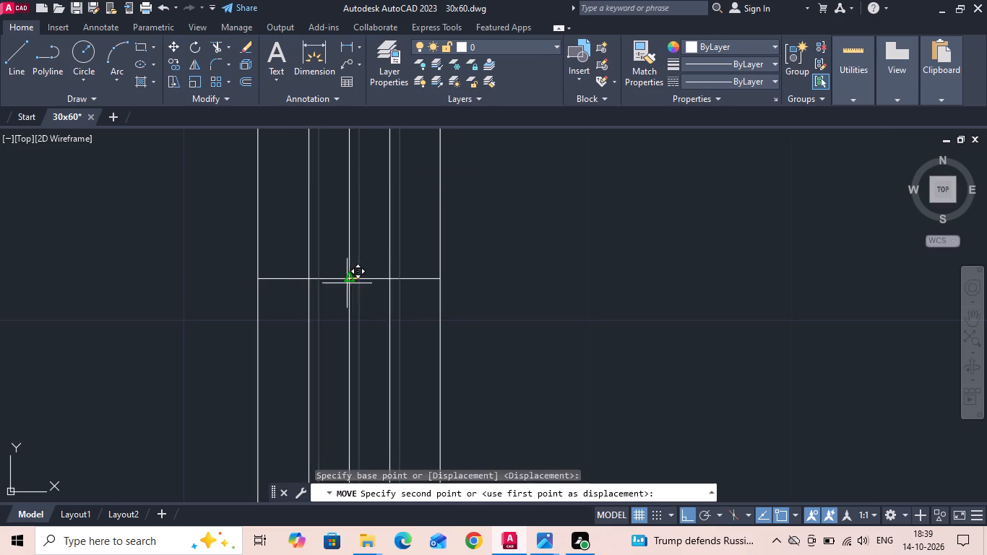
pyautogui.click(345, 278)
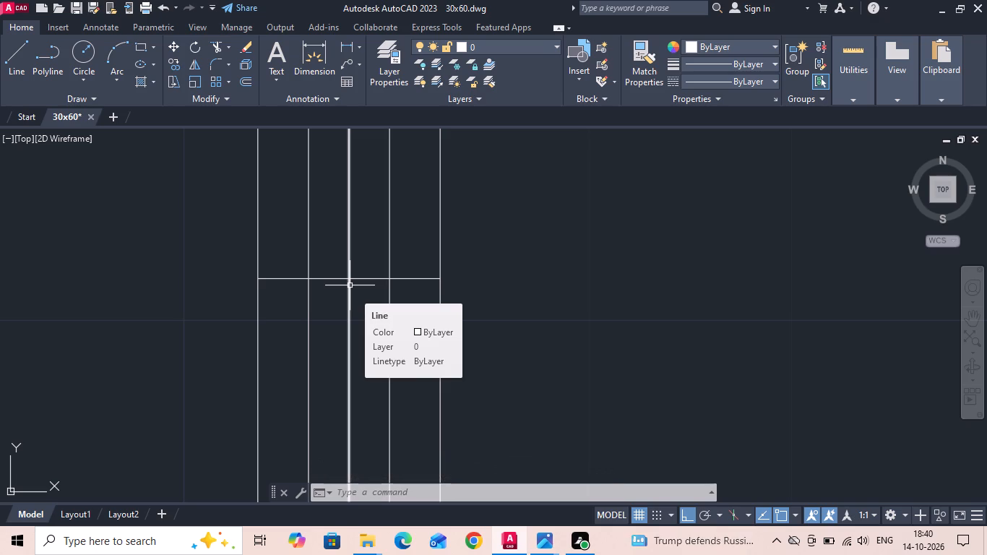
pyautogui.scroll(-2, 381, 342)
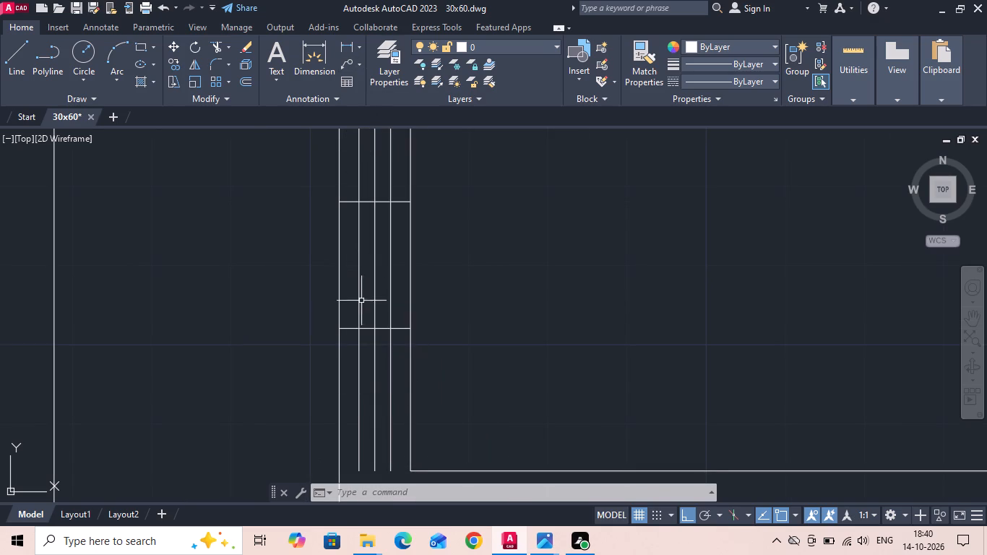
# Measure the gap between the wall's outer face and the nearest copied line with a linear dimension.
pyautogui.click(347, 48)
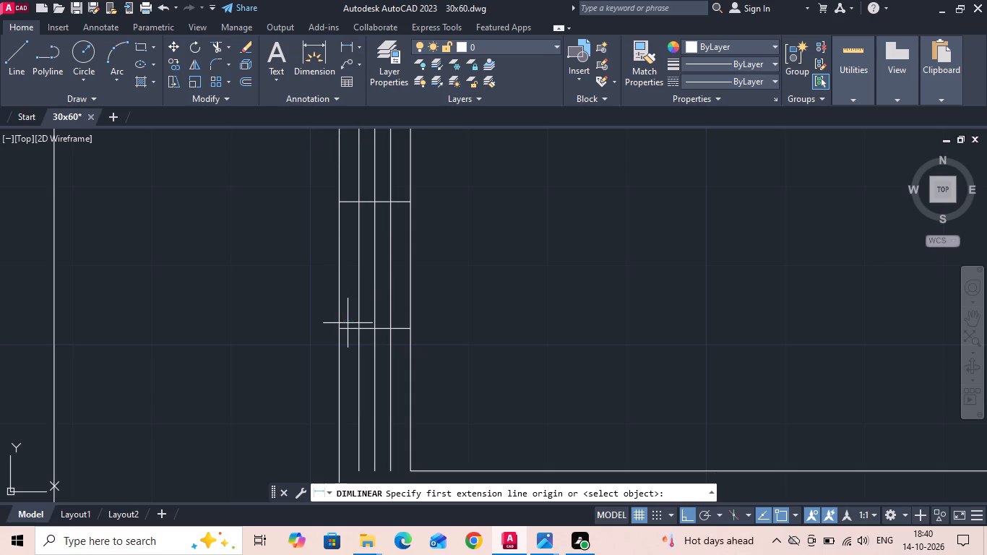
pyautogui.scroll(2, 348, 325)
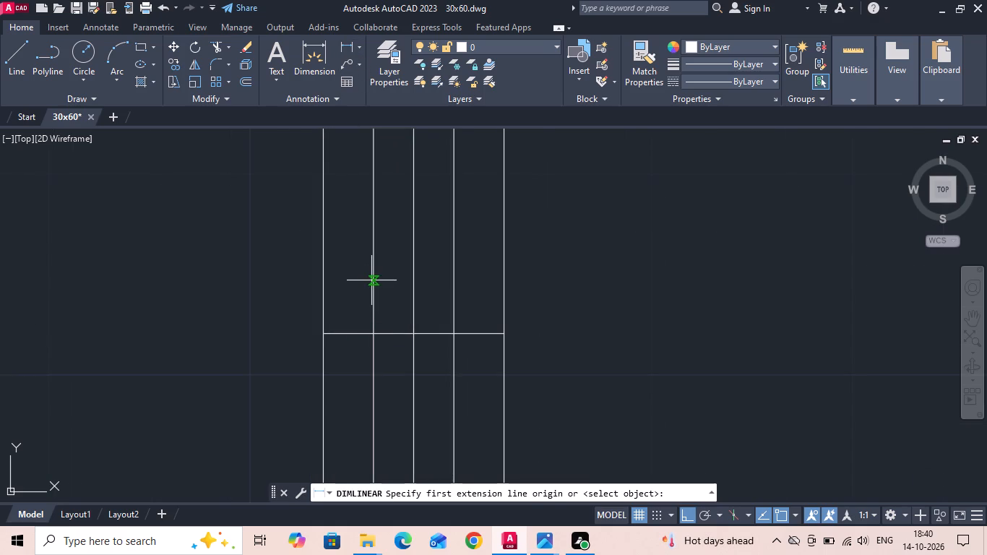
pyautogui.click(371, 280)
pyautogui.click(319, 282)
pyautogui.scroll(-2, 324, 288)
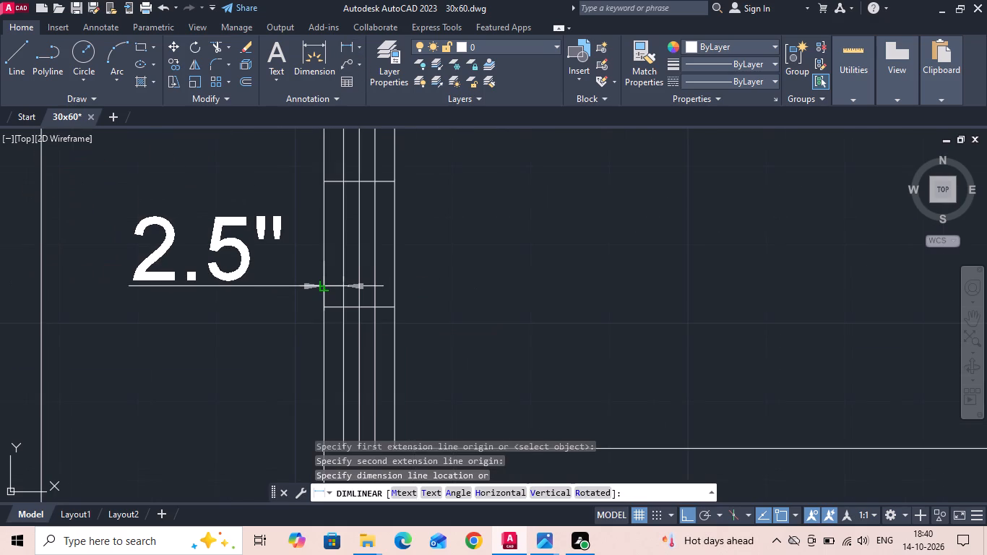
pyautogui.press('Escape')
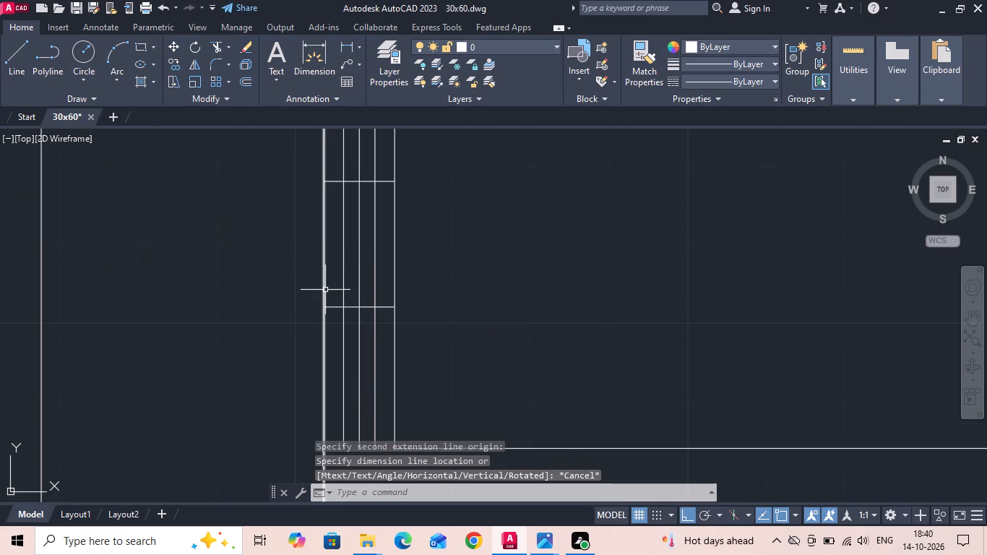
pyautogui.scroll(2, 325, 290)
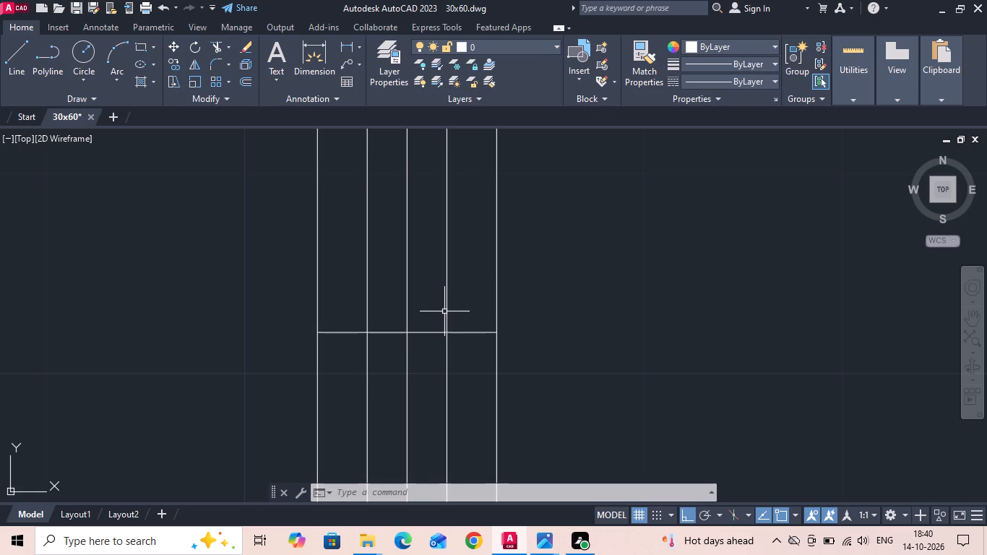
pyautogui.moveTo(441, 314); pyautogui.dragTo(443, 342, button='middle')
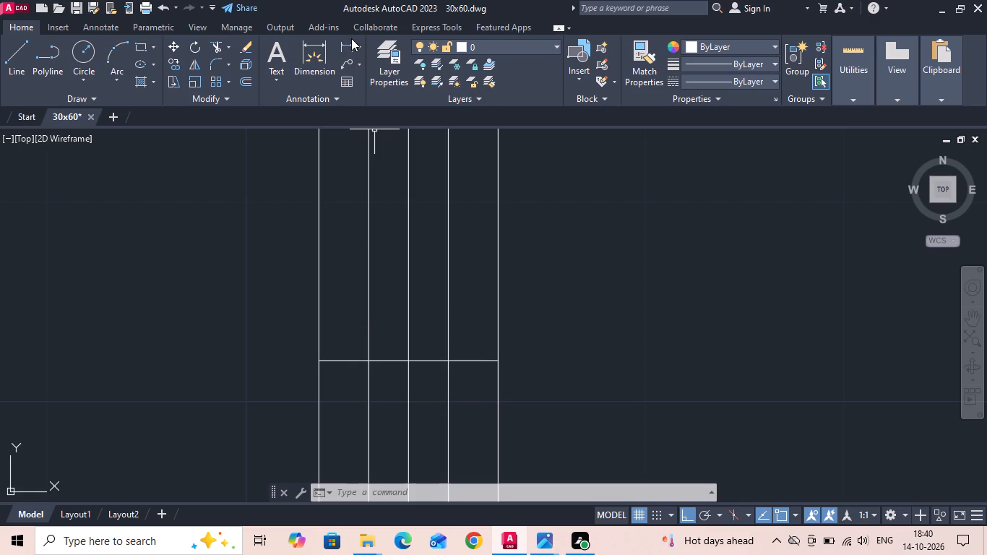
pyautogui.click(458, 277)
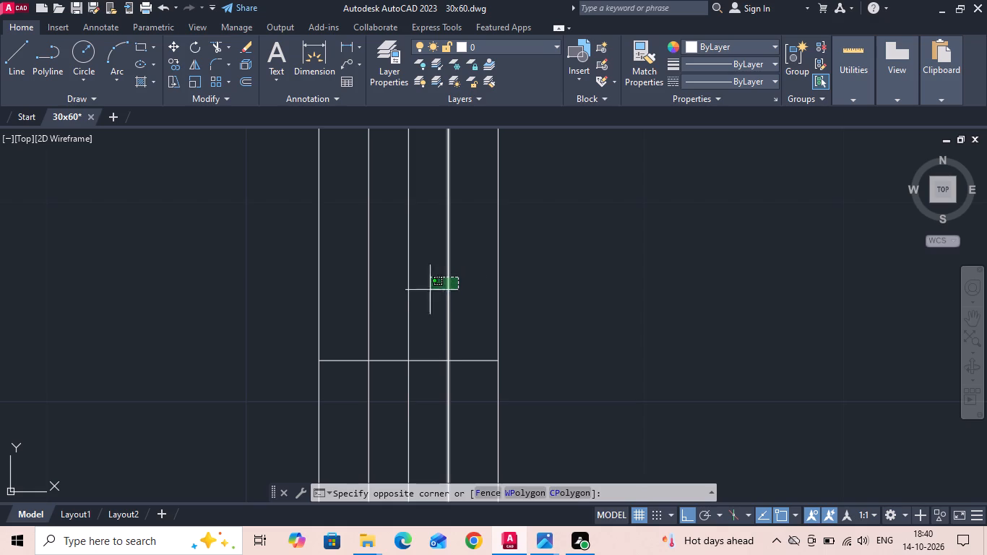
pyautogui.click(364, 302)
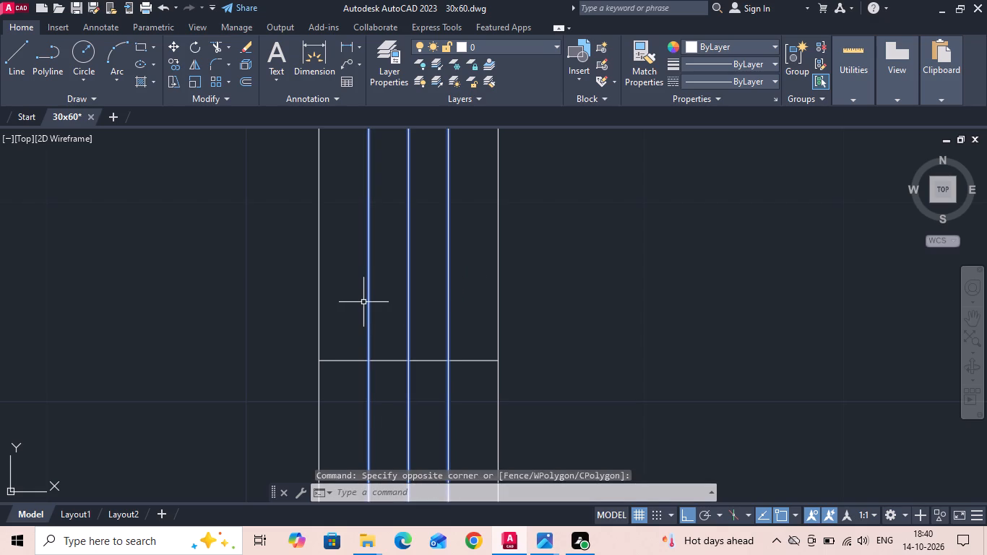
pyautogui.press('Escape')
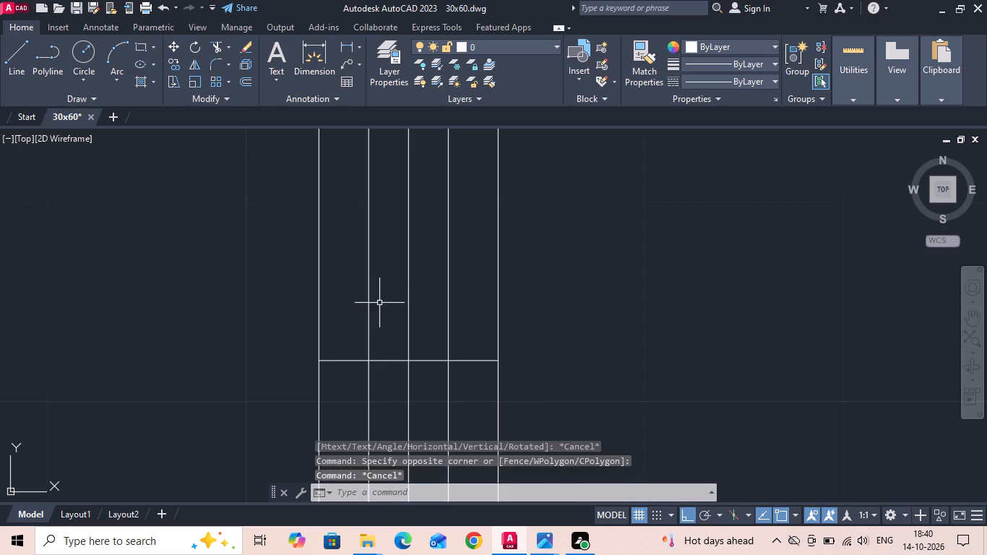
# Erase the two outer copied lines in the wall, keeping the middle one.
pyautogui.click(381, 303)
pyautogui.click(362, 259)
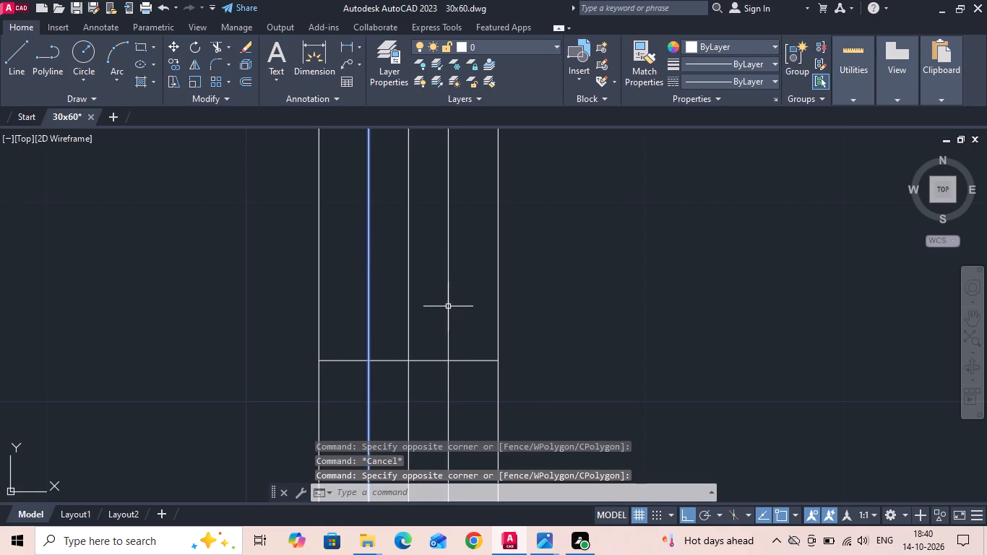
pyautogui.click(448, 306)
pyautogui.press('Delete')
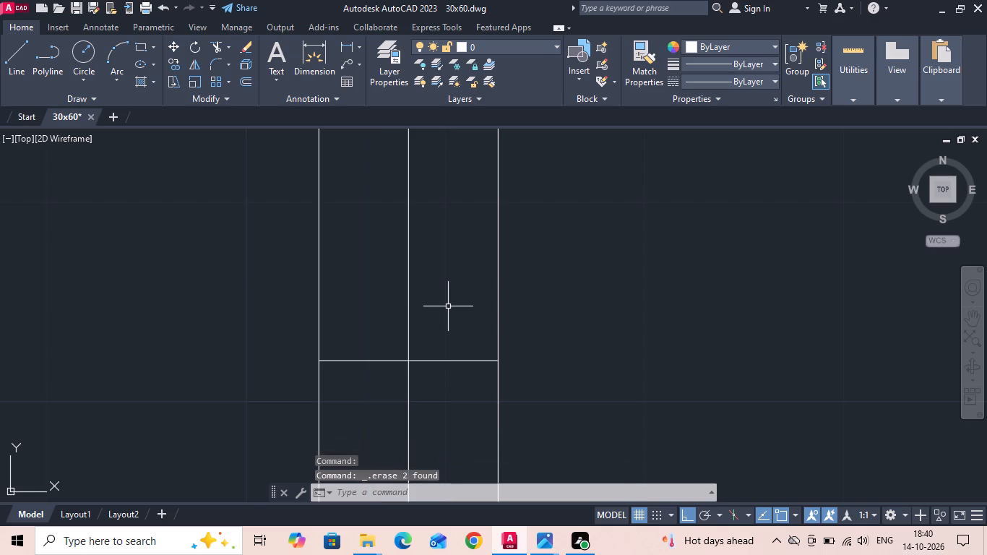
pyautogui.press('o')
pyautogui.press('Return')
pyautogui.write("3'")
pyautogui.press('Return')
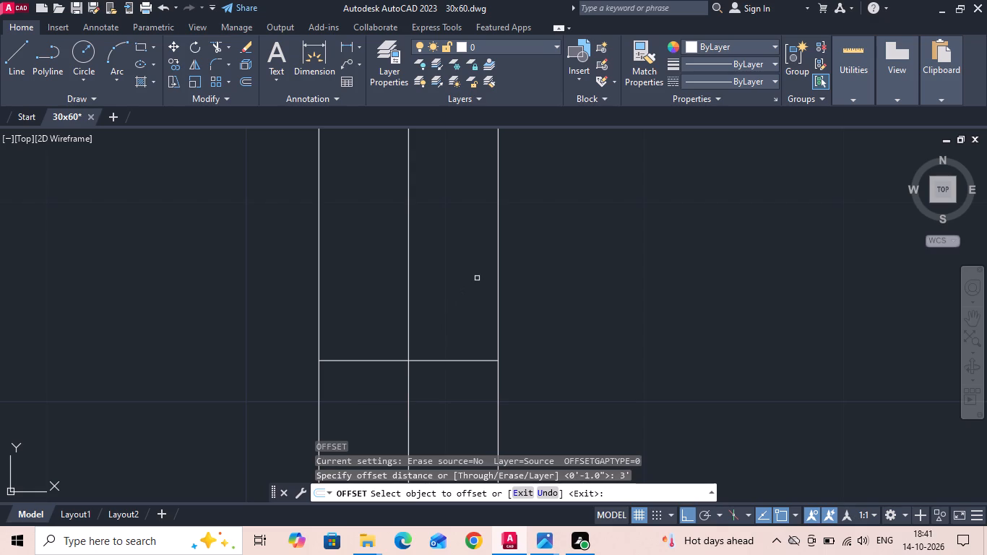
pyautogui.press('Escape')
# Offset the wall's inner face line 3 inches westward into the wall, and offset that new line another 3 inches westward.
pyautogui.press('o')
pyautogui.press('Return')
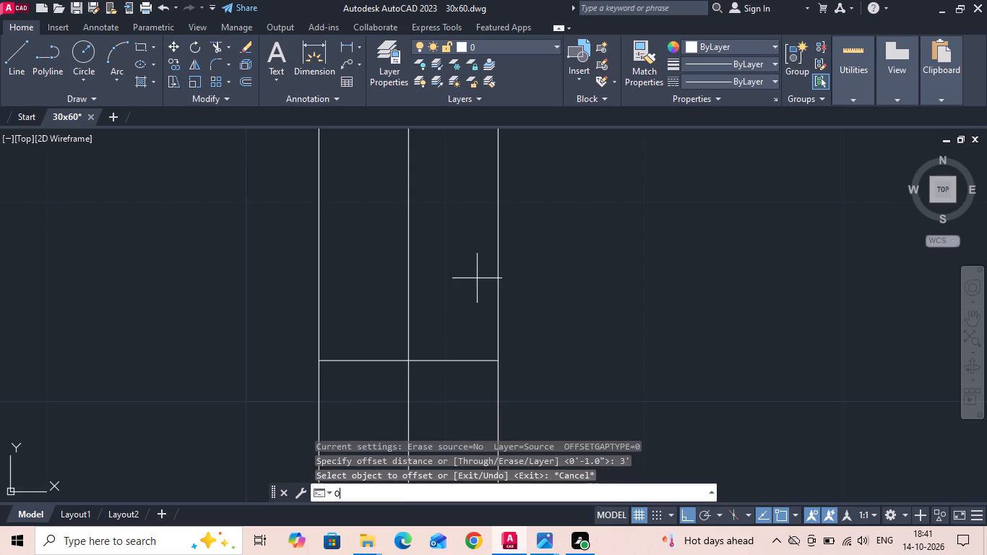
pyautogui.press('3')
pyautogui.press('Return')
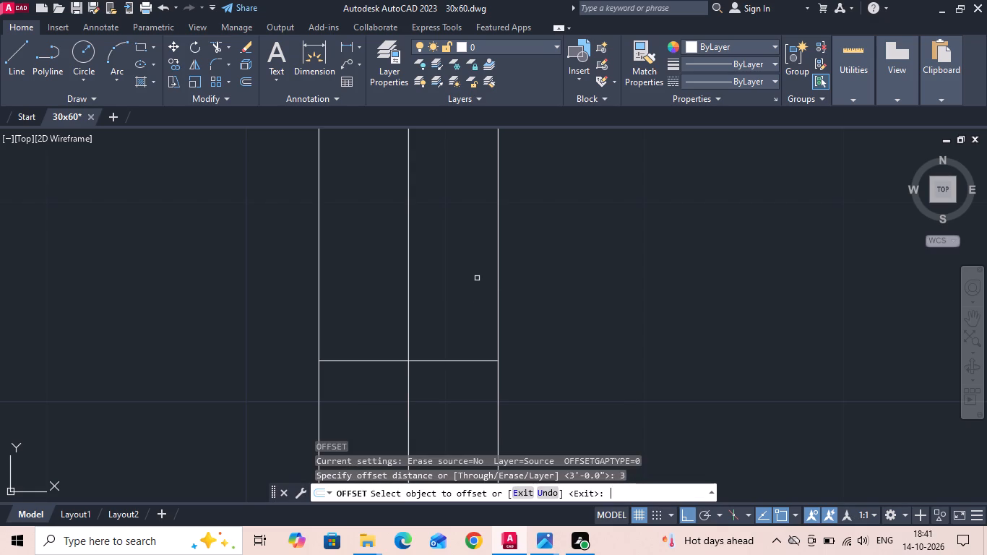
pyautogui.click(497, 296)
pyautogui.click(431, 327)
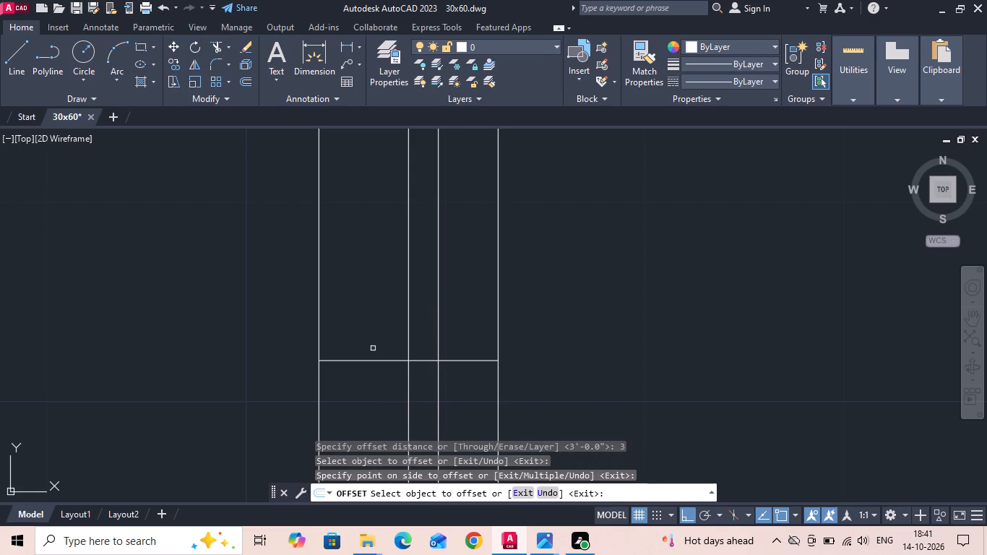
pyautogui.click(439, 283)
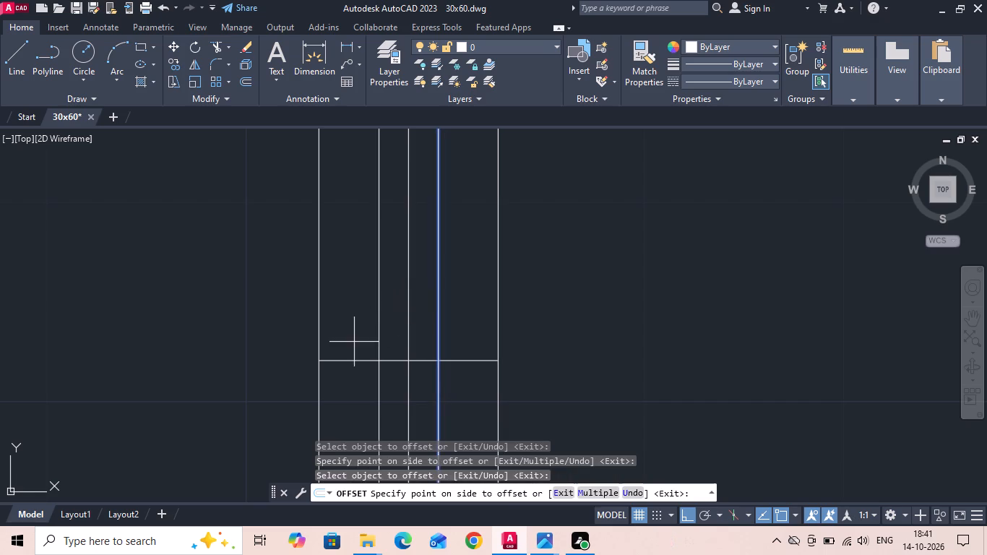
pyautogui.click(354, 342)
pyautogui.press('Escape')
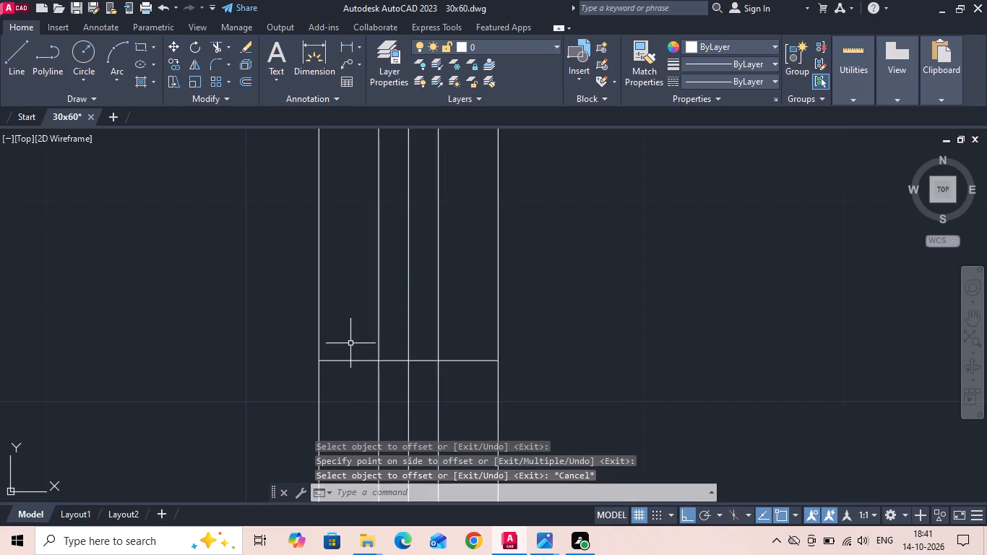
# Measure the gap between the window's centre line and the adjacent line on its west side with a linear dimension.
pyautogui.scroll(-2, 443, 409)
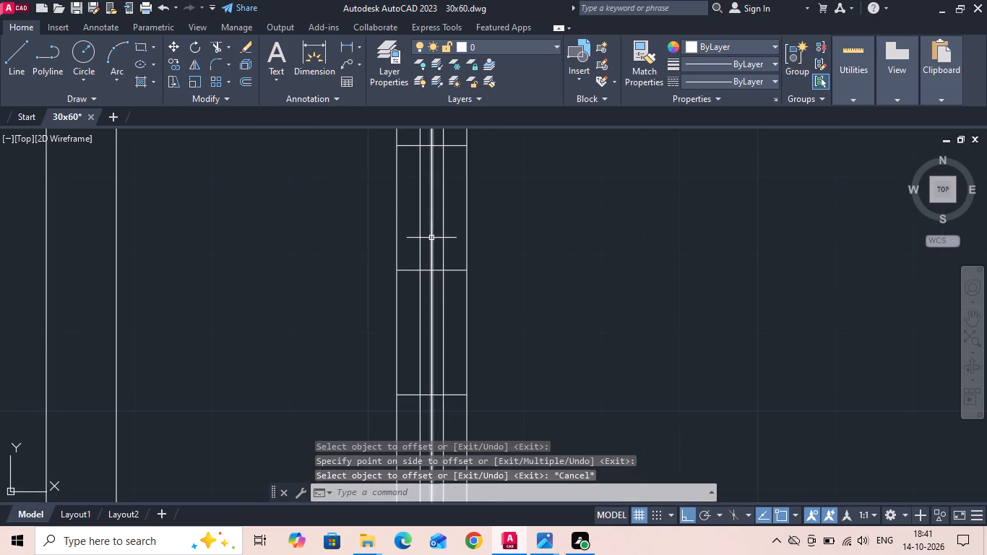
pyautogui.moveTo(431, 243); pyautogui.dragTo(429, 296, button='middle')
pyautogui.scroll(-4, 429, 296)
pyautogui.scroll(3, 425, 261)
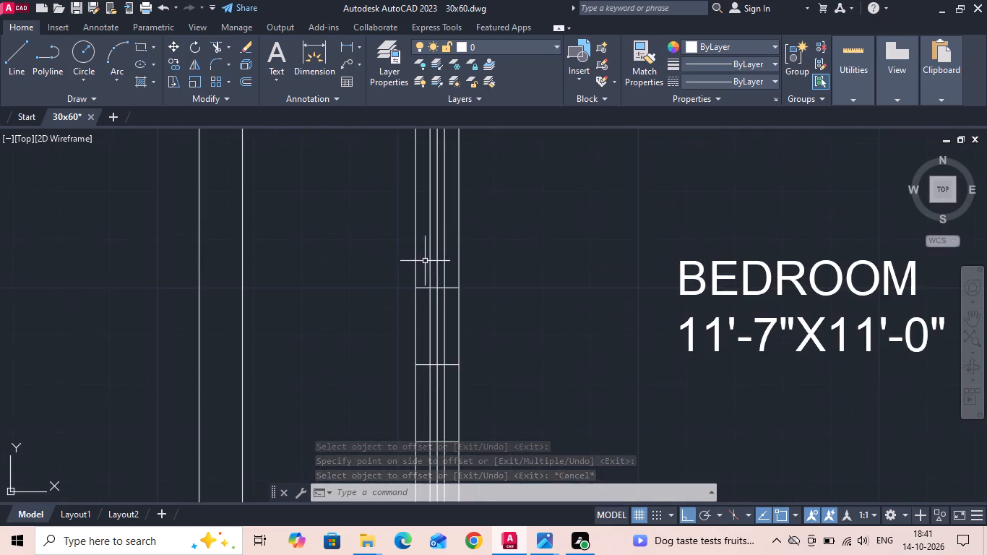
pyautogui.scroll(2, 431, 317)
pyautogui.moveTo(432, 317); pyautogui.dragTo(422, 378, button='middle')
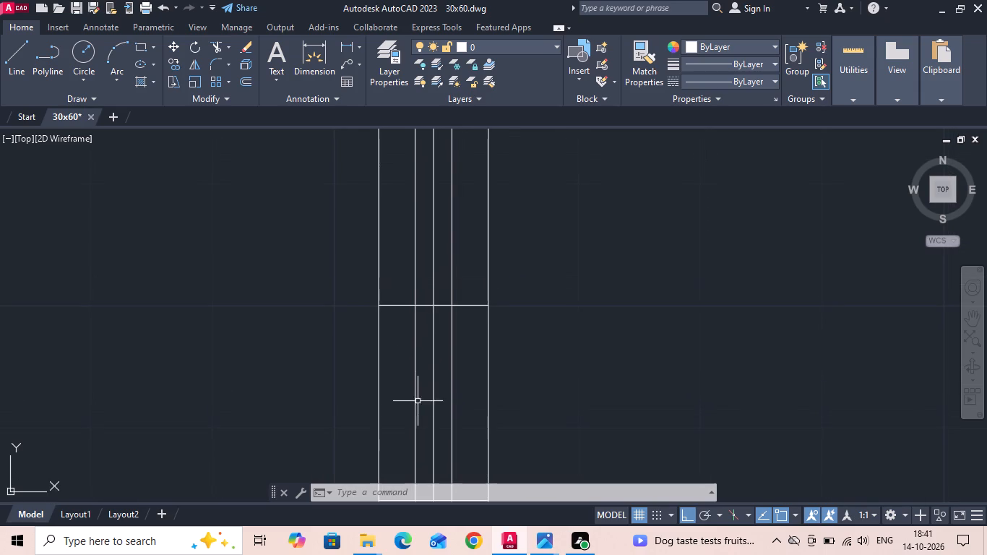
pyautogui.moveTo(431, 272); pyautogui.dragTo(431, 419, button='middle')
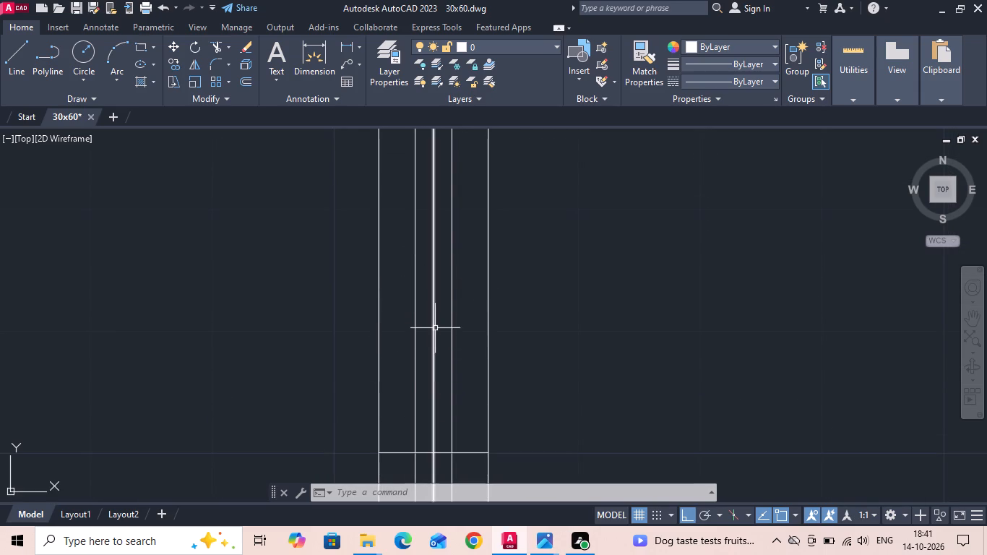
pyautogui.middleClick(435, 321)
pyautogui.click(345, 45)
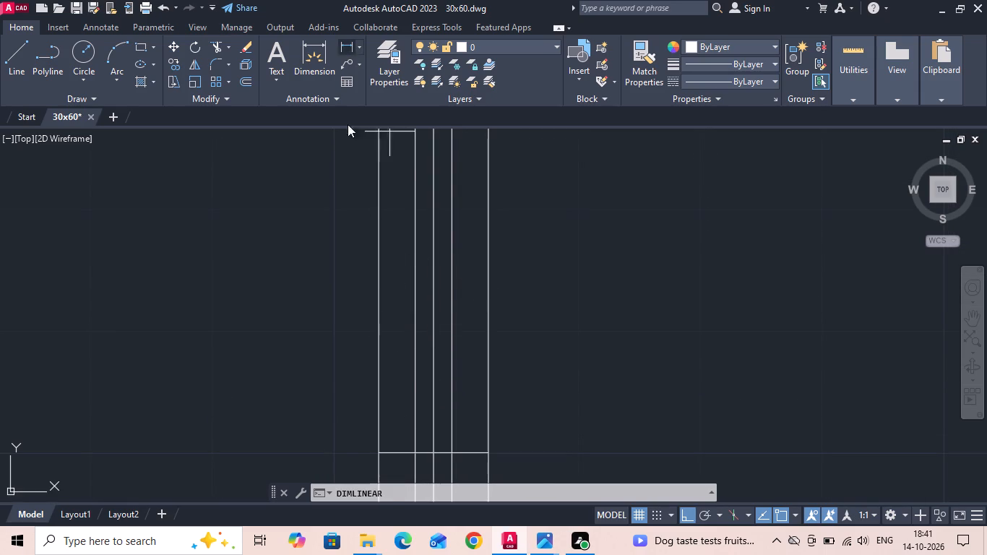
pyautogui.scroll(2, 460, 349)
pyautogui.click(385, 316)
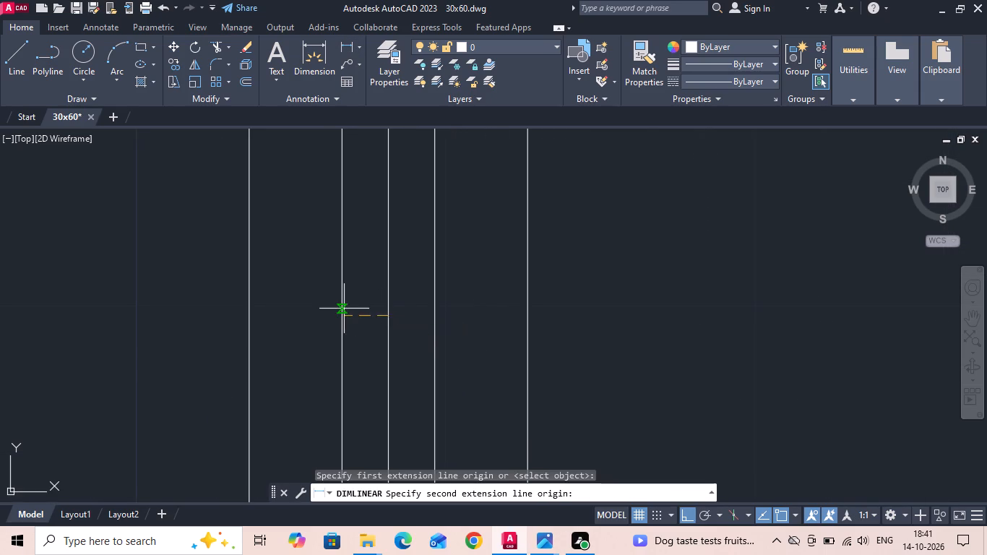
pyautogui.click(344, 309)
pyautogui.scroll(-4, 343, 309)
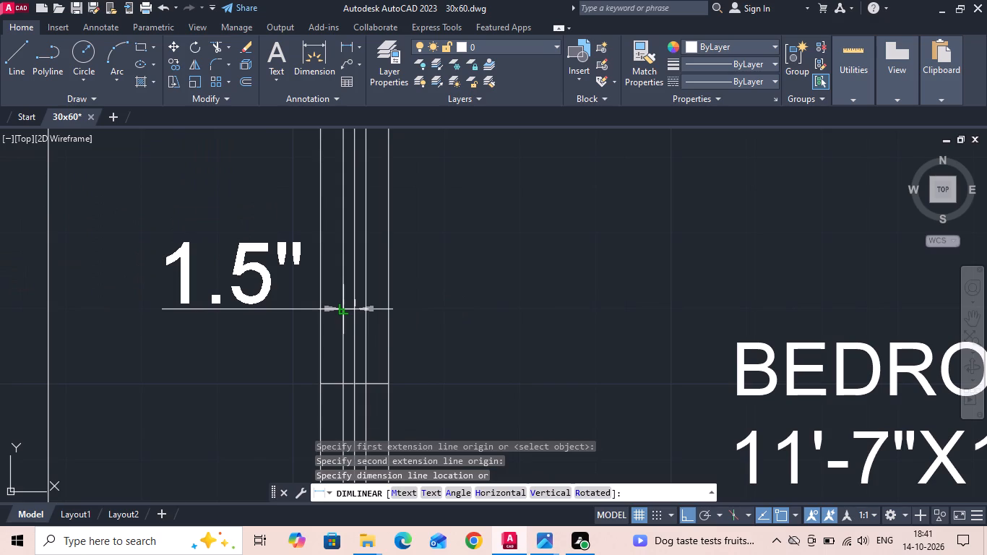
pyautogui.press('Escape')
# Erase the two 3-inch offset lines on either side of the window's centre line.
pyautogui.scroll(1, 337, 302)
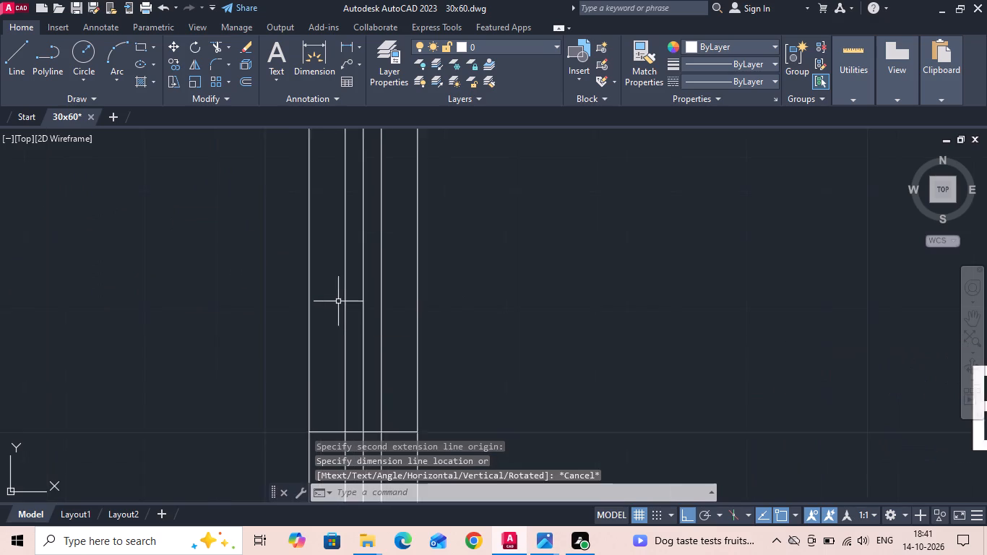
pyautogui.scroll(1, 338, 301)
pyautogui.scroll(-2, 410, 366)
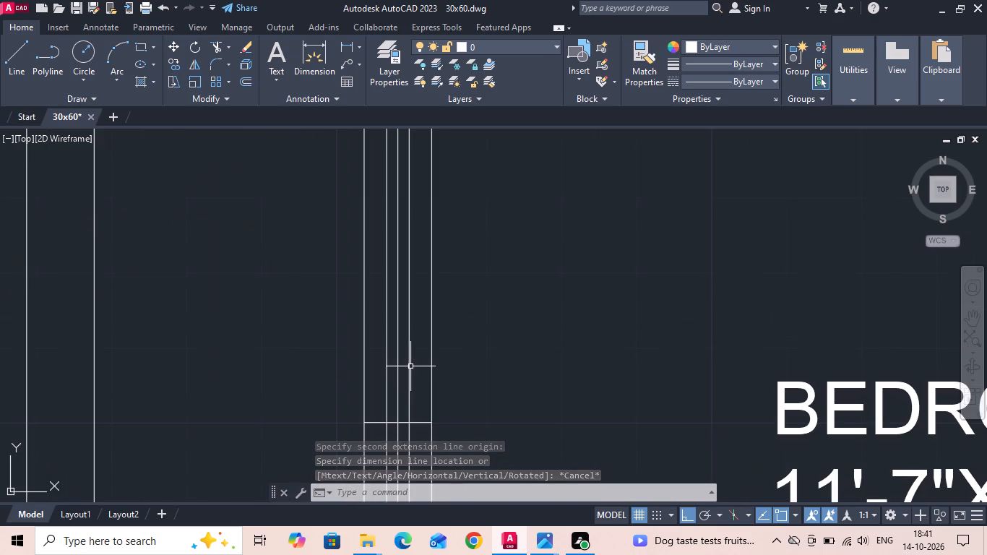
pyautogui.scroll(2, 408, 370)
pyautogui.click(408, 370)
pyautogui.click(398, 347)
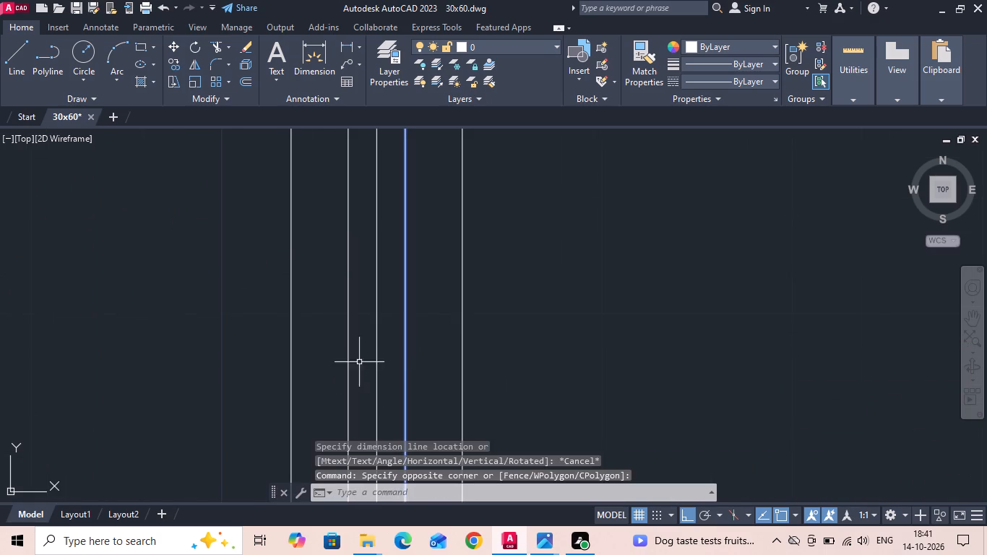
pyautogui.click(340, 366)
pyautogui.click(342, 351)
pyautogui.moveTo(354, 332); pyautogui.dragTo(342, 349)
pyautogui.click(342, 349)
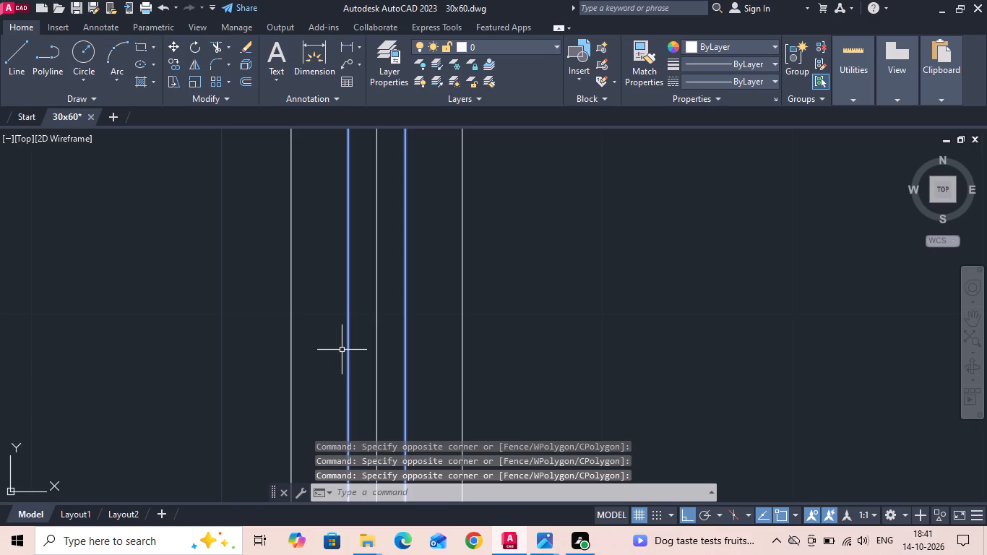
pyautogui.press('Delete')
# Offset the window's centre line 1 inch to both the west and east sides.
pyautogui.press('o')
pyautogui.press('Return')
pyautogui.press('1')
pyautogui.press('Return')
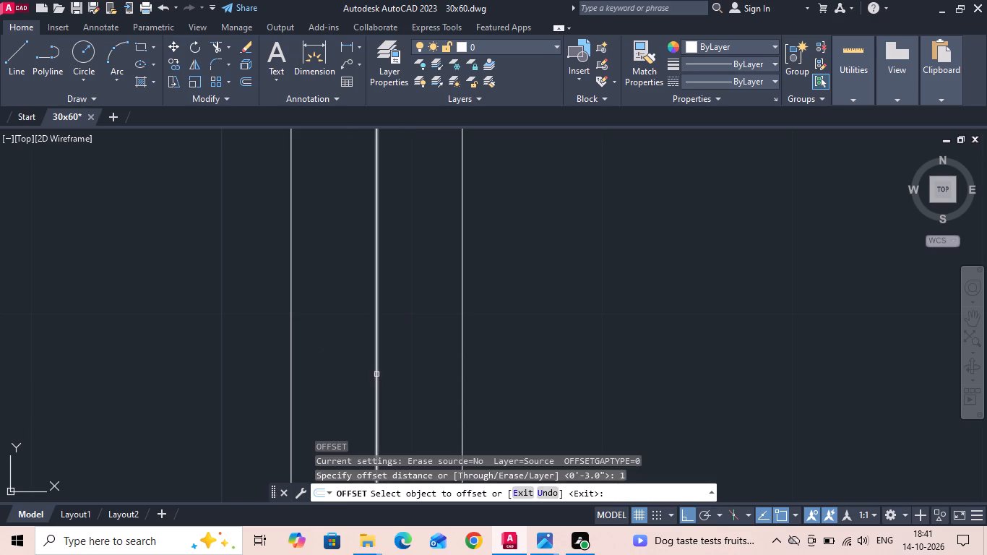
pyautogui.moveTo(376, 374); pyautogui.dragTo(368, 382)
pyautogui.click(339, 392)
pyautogui.click(375, 359)
pyautogui.click(397, 336)
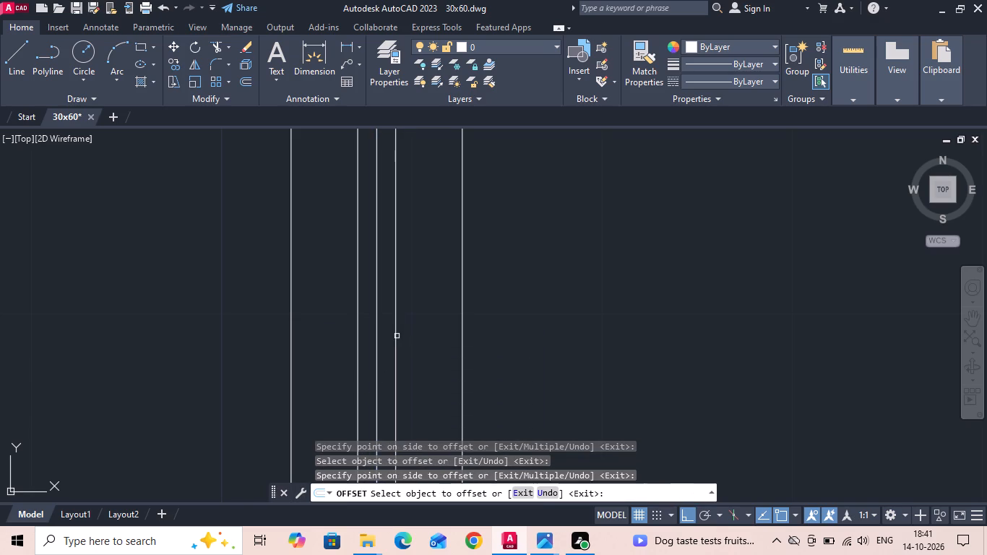
pyautogui.press('Escape')
# Offset the two lines flanking the centre line 2 inches outward, one toward each wall face.
pyautogui.press('o')
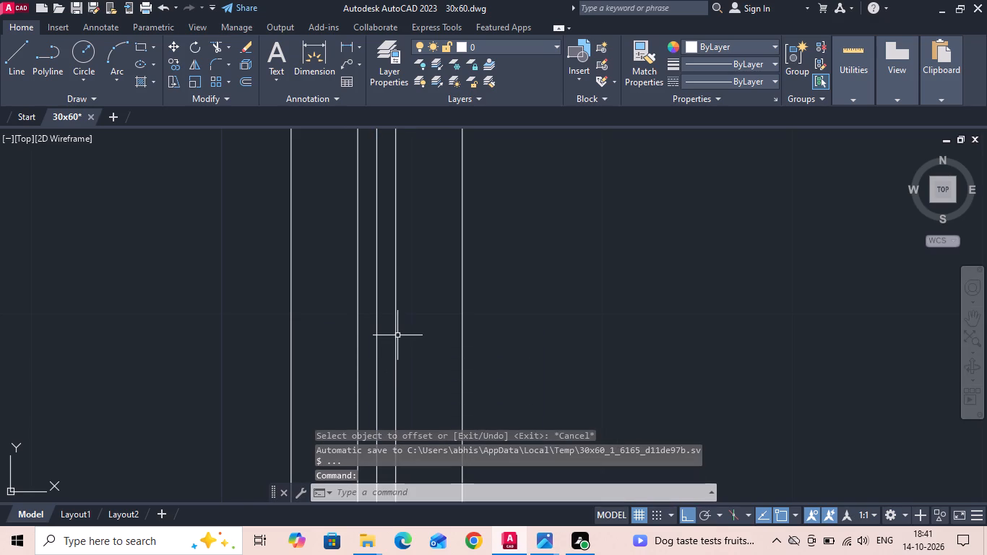
pyautogui.press('Return')
pyautogui.press('2')
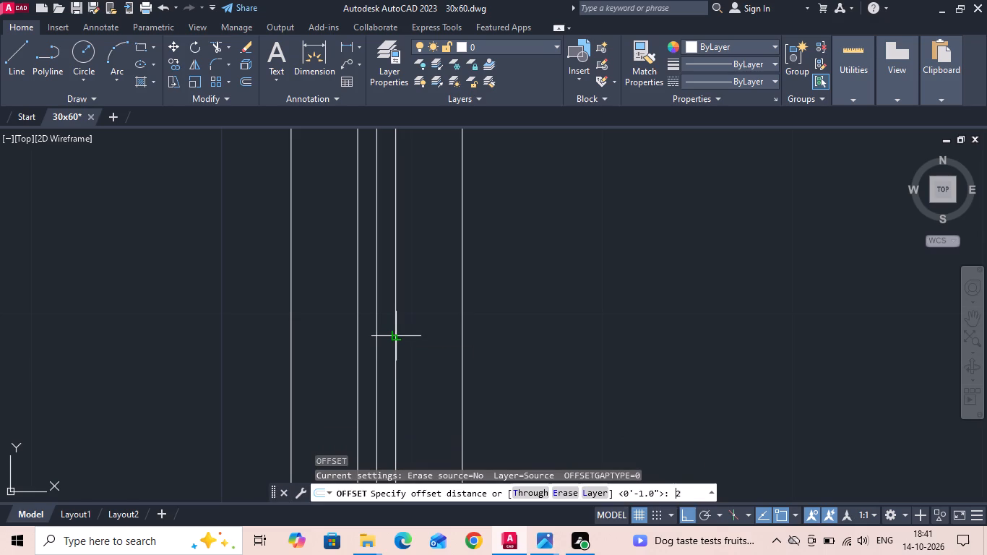
pyautogui.press('Return')
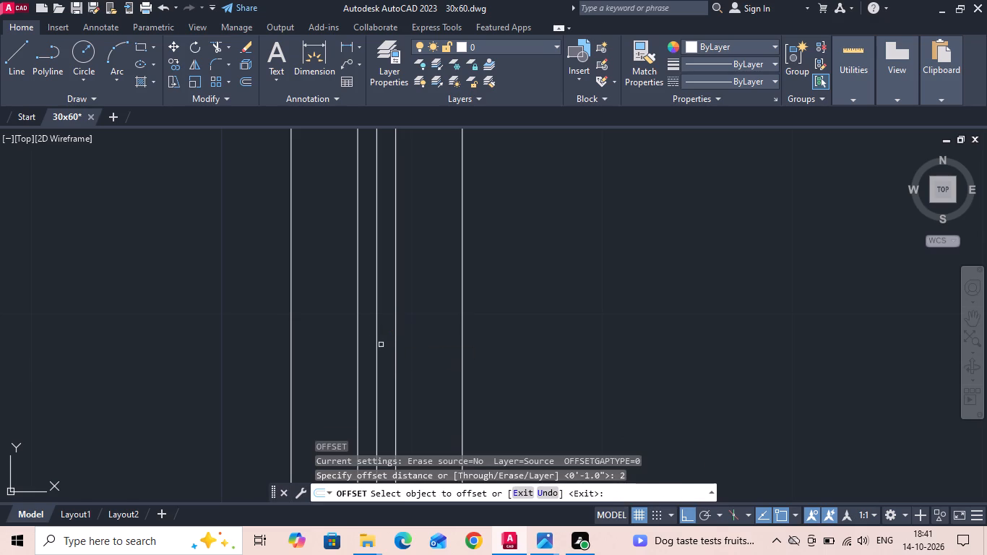
pyautogui.moveTo(358, 352); pyautogui.dragTo(350, 360)
pyautogui.click(343, 366)
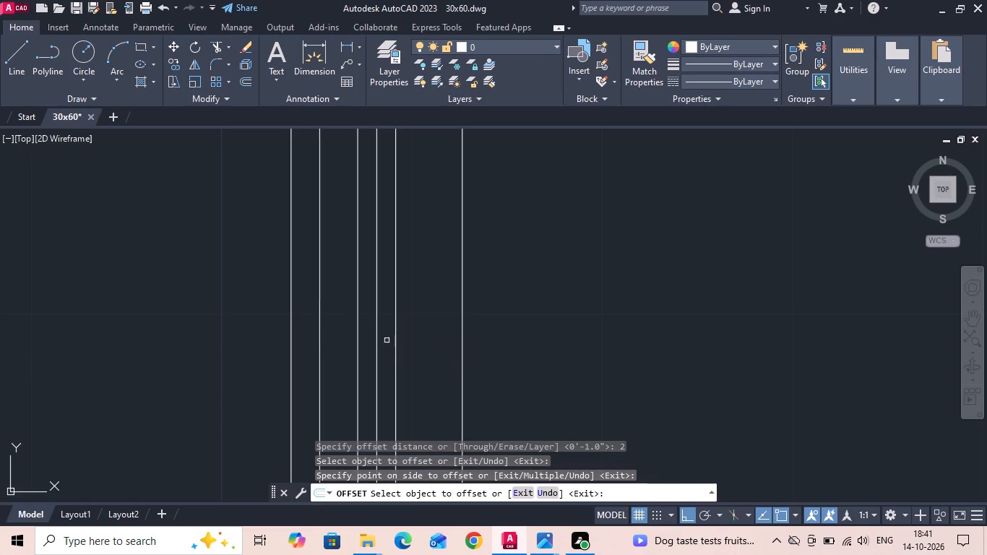
pyautogui.click(395, 335)
pyautogui.click(436, 324)
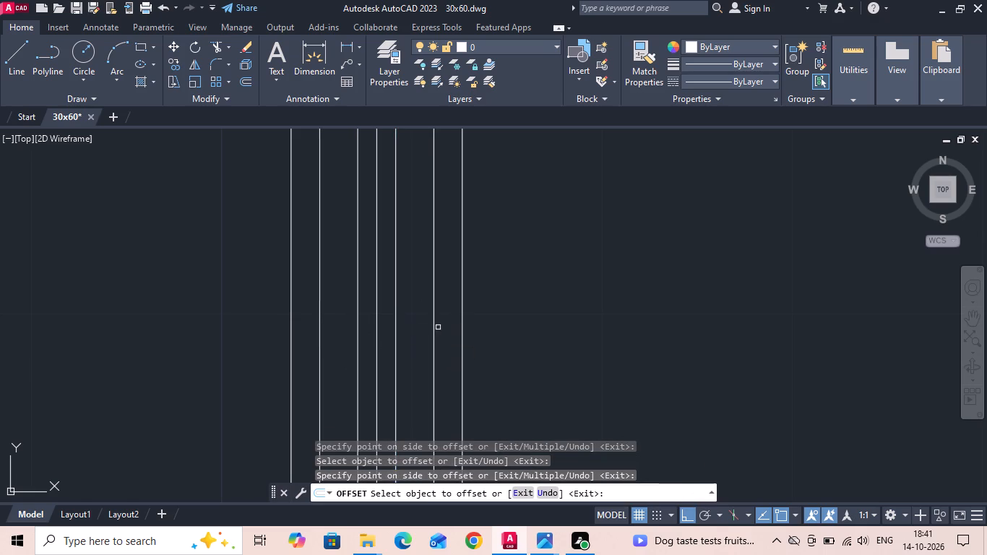
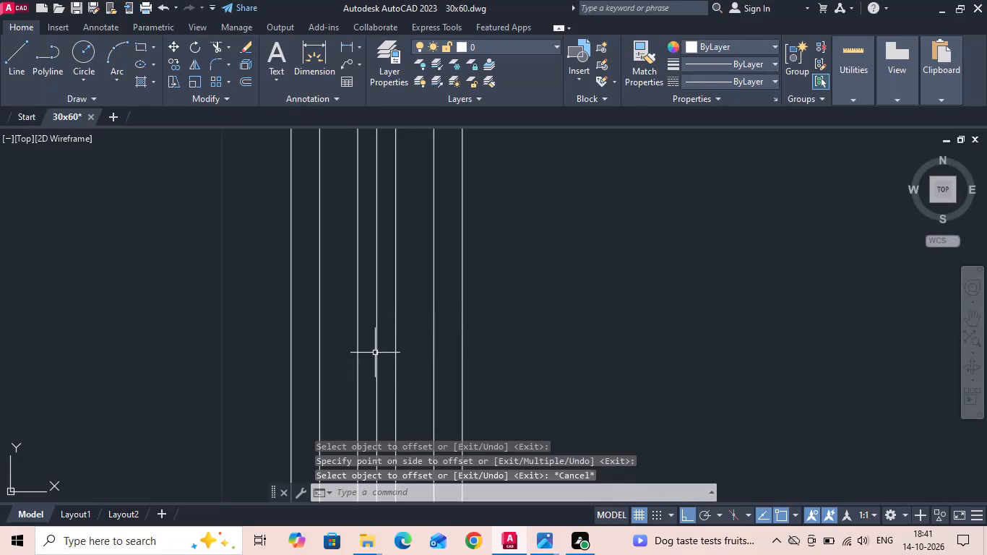
# Erase the centre line of the bedroom's west-wall window.
pyautogui.click(375, 353)
pyautogui.press('Delete')
# Examine how the bedroom's west-wall window is drawn in the reference image.
pyautogui.scroll(-1, 374, 354)
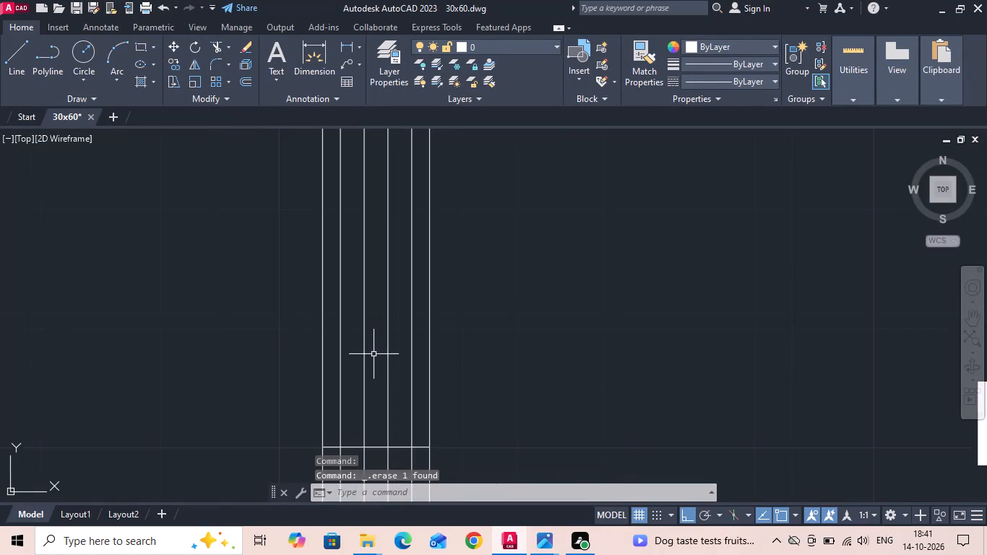
pyautogui.scroll(-7, 373, 357)
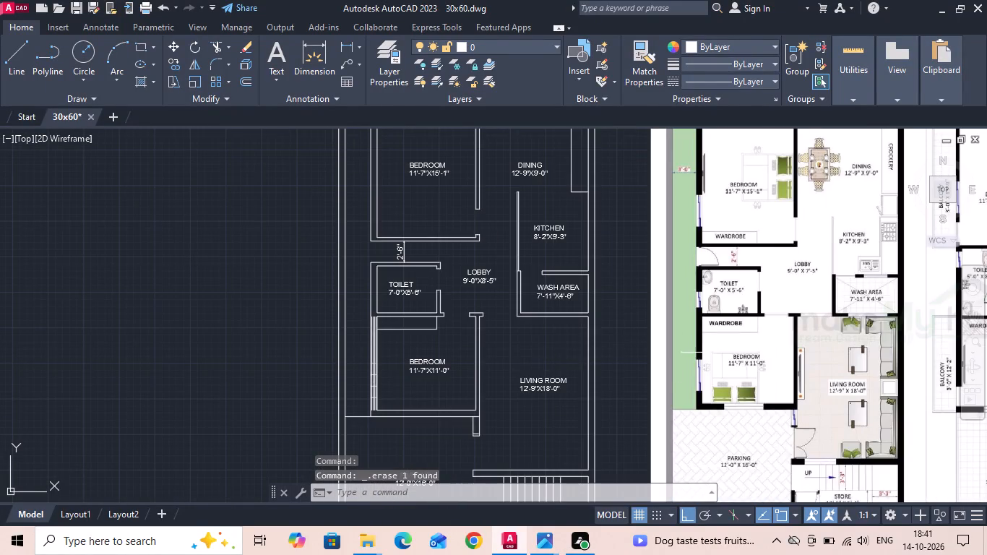
pyautogui.scroll(4, 720, 383)
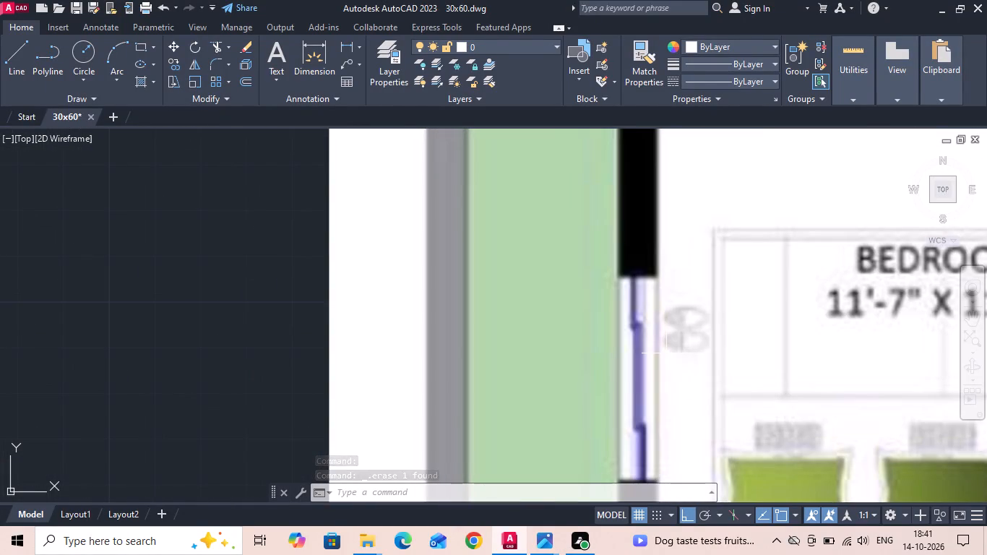
pyautogui.scroll(-2, 666, 353)
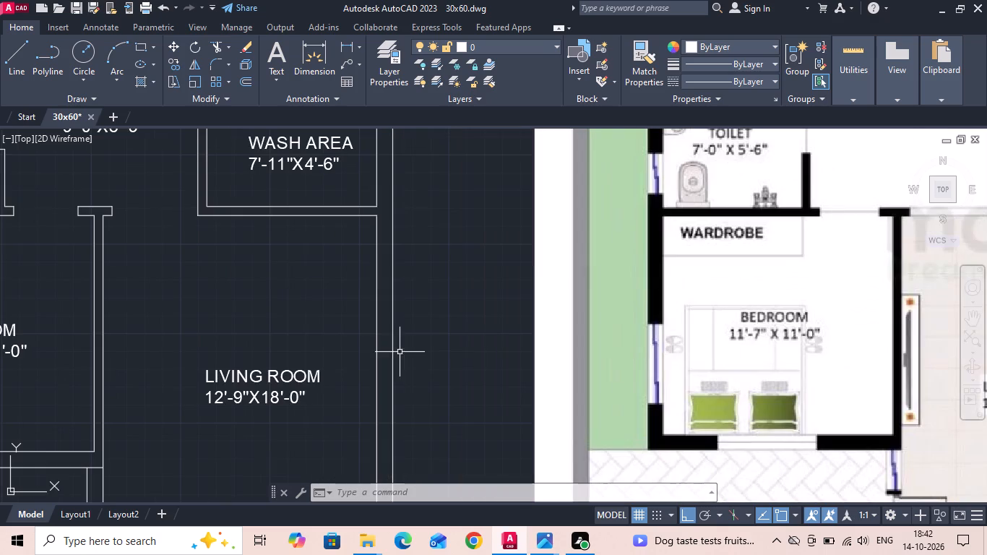
pyautogui.scroll(-2, 646, 266)
# Erase the four remaining vertical frame lines between the wall faces of the bedroom's west-wall window.
pyautogui.scroll(2, 314, 304)
pyautogui.scroll(2, 424, 257)
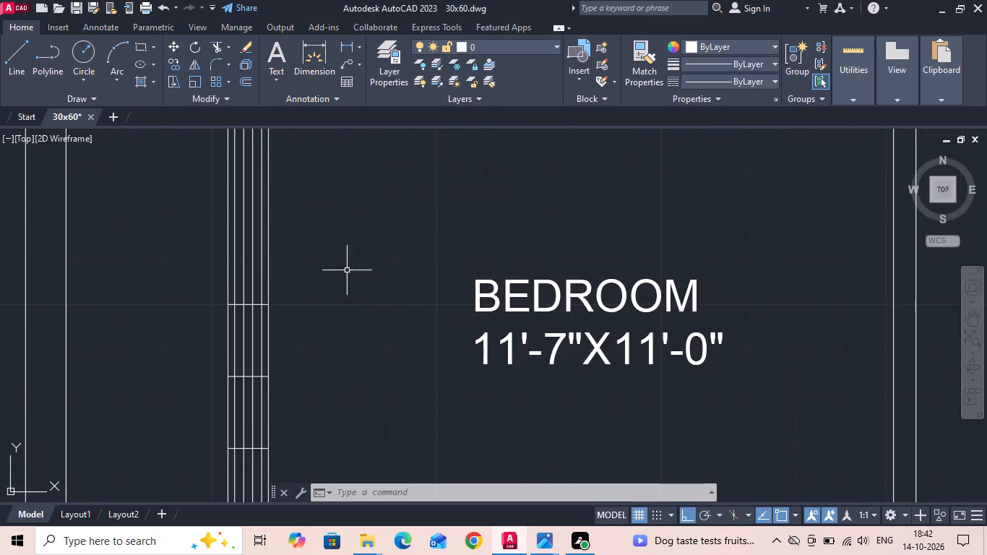
pyautogui.scroll(3, 243, 283)
pyautogui.moveTo(249, 288); pyautogui.dragTo(328, 336, button='middle')
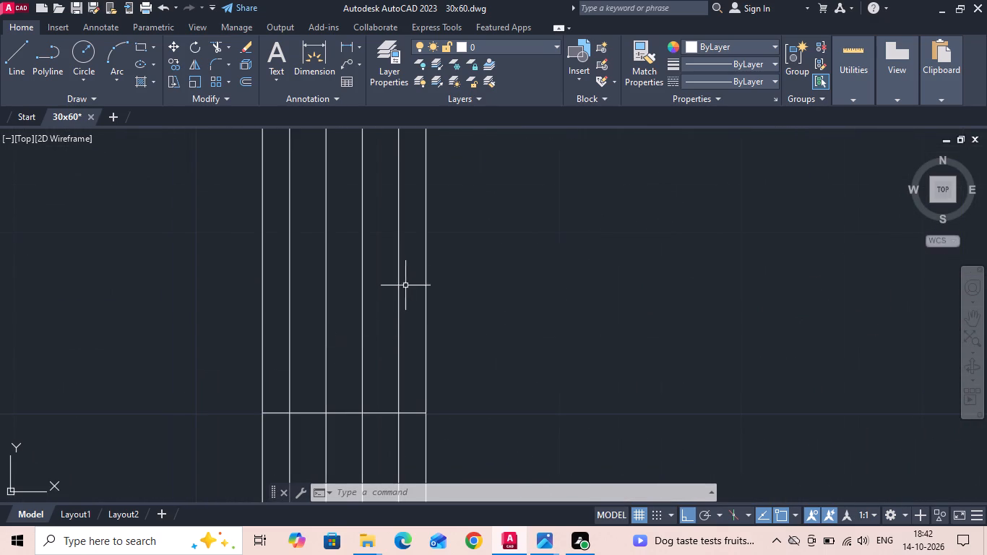
pyautogui.moveTo(413, 270); pyautogui.dragTo(405, 277)
pyautogui.click(397, 291)
pyautogui.moveTo(308, 330); pyautogui.dragTo(308, 330)
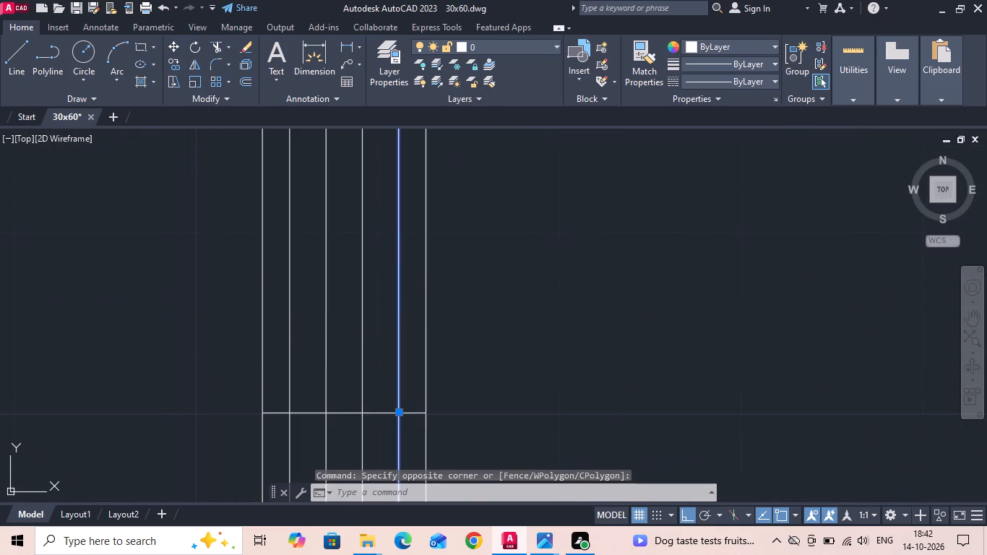
pyautogui.moveTo(308, 330); pyautogui.dragTo(298, 343)
pyautogui.click(283, 363)
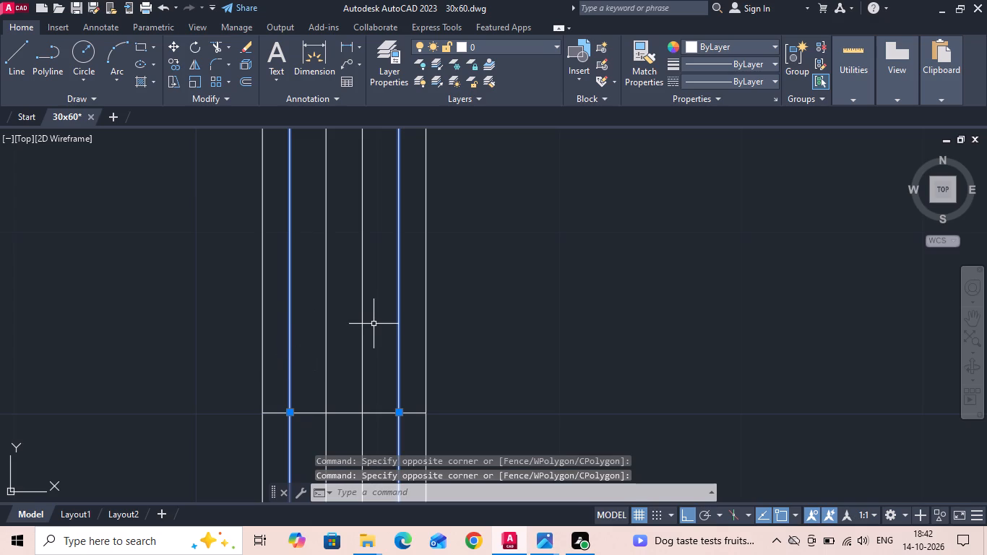
pyautogui.moveTo(374, 329); pyautogui.dragTo(361, 343)
pyautogui.click(323, 368)
pyautogui.press('Delete')
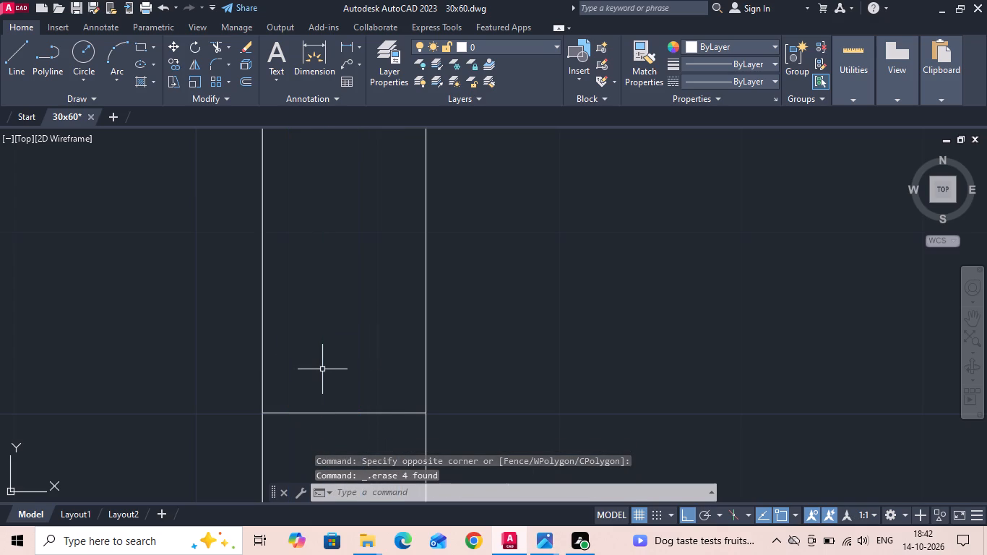
# Draw a vertical centre line through the window, from the midpoint of its north edge to its south edge.
pyautogui.scroll(-5, 316, 331)
pyautogui.scroll(1, 318, 395)
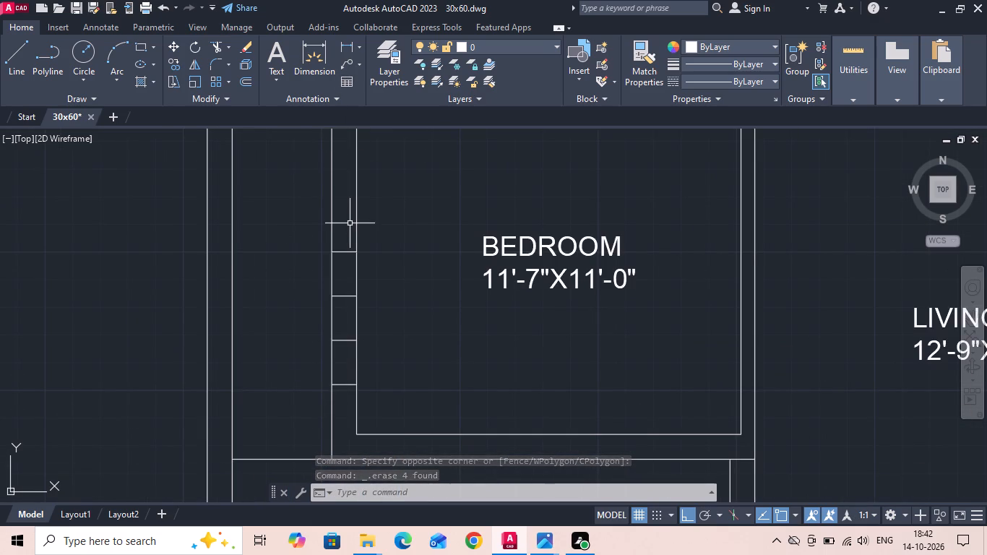
pyautogui.press('l')
pyautogui.press('Return')
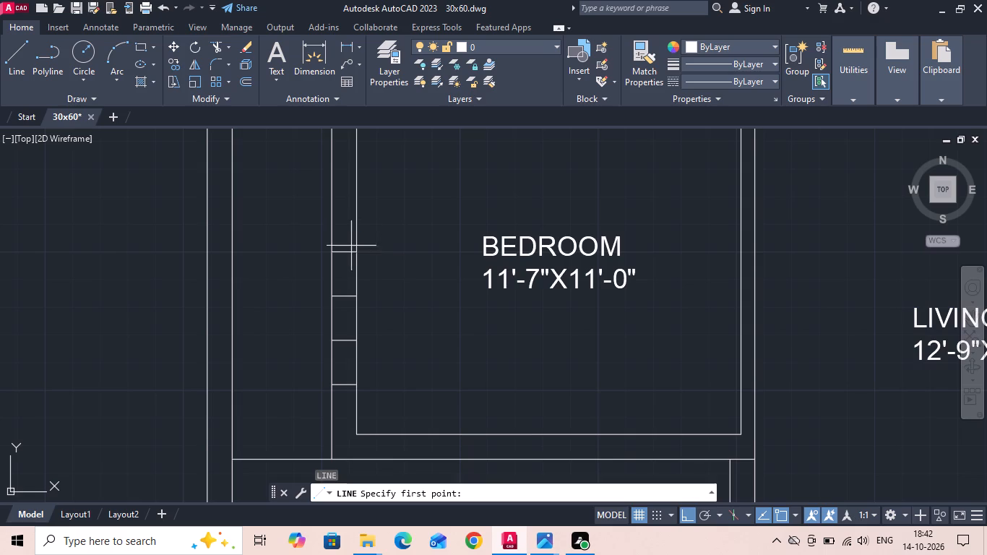
pyautogui.moveTo(342, 254); pyautogui.dragTo(340, 265)
pyautogui.scroll(2, 333, 398)
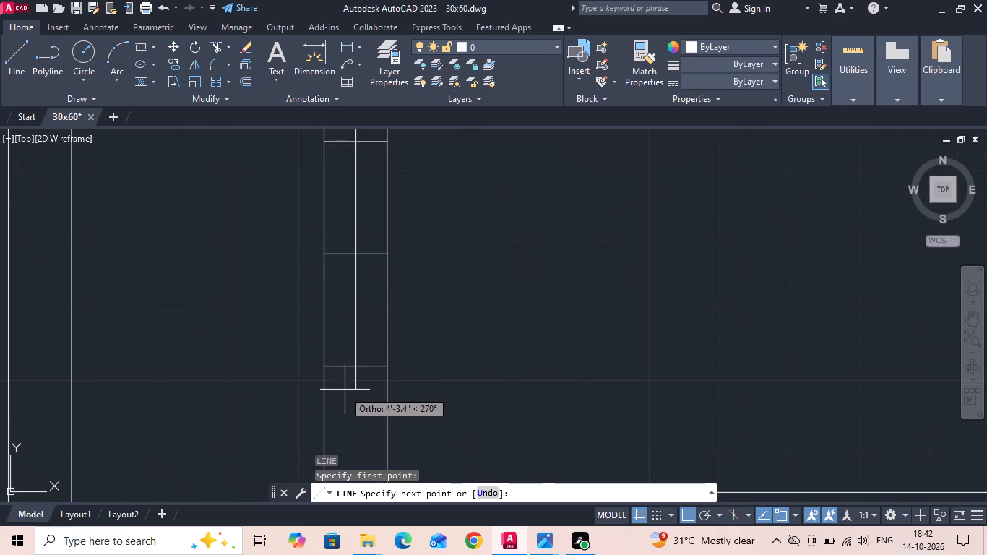
pyautogui.click(358, 365)
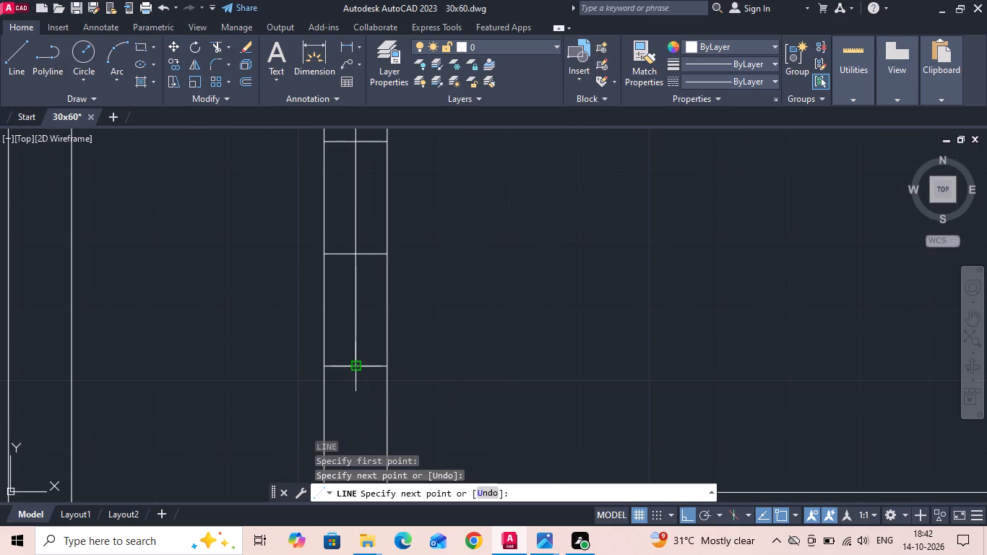
pyautogui.press('Escape')
# Offset the window's new centre line 0.5 inch to both the west and east sides.
pyautogui.press('o')
pyautogui.press('Return')
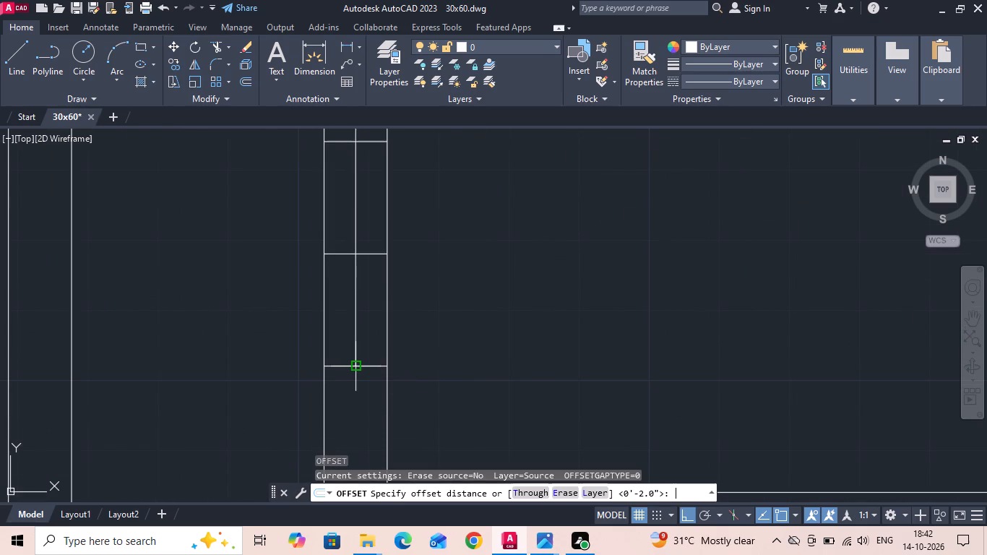
pyautogui.write('.5')
pyautogui.press('Return')
pyautogui.scroll(1, 358, 365)
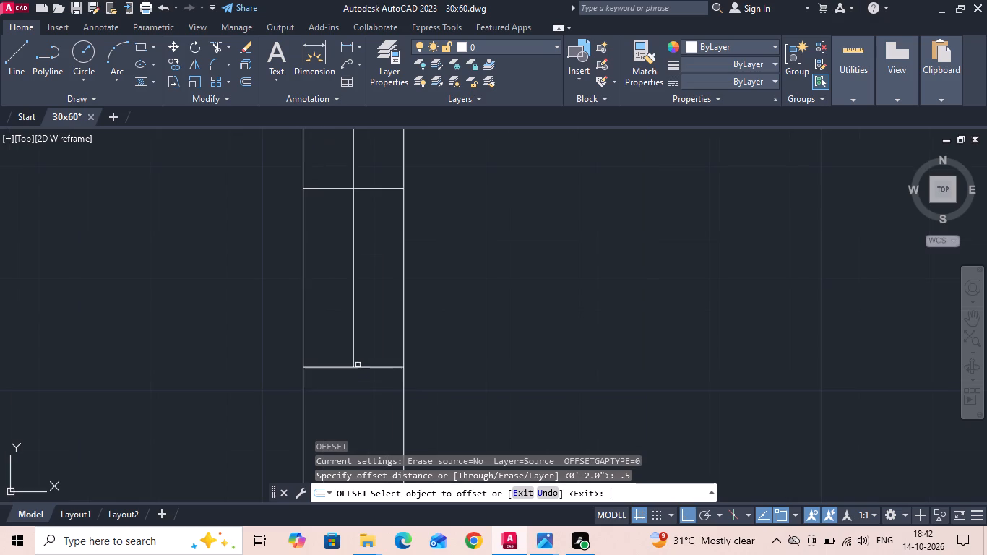
pyautogui.moveTo(355, 342); pyautogui.dragTo(343, 340)
pyautogui.click(321, 340)
pyautogui.scroll(2, 355, 333)
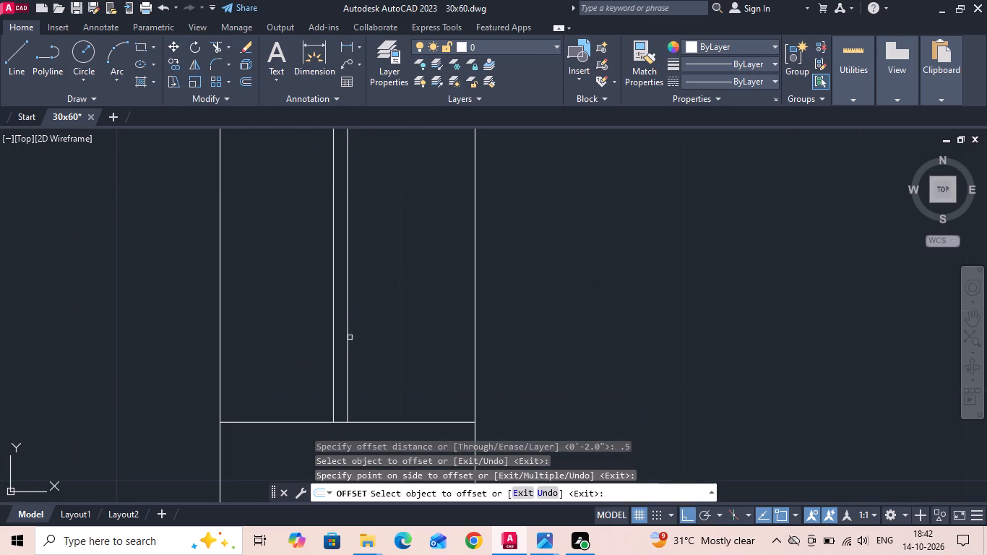
pyautogui.moveTo(348, 340); pyautogui.dragTo(375, 330)
pyautogui.click(412, 309)
pyautogui.press('Escape')
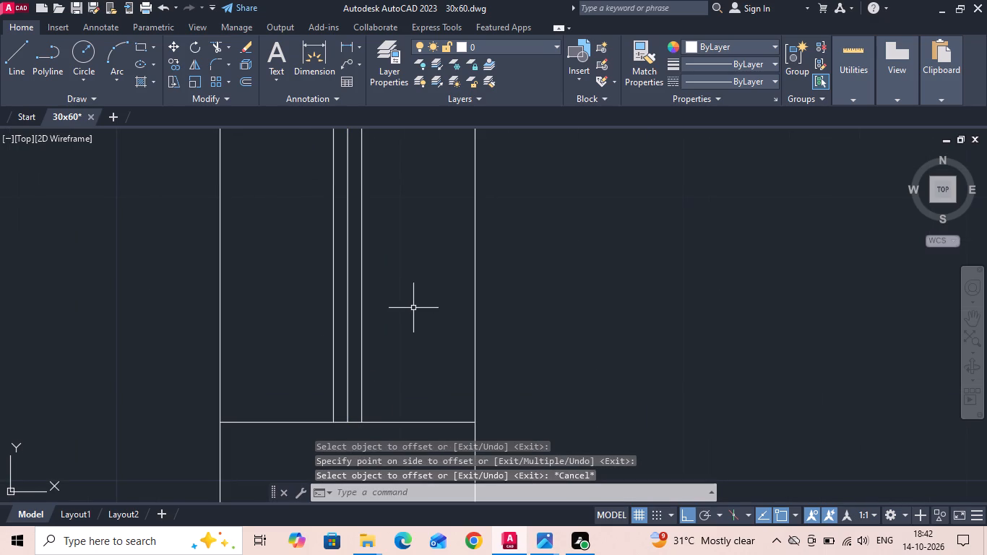
# Erase the centre line between the two 0.5-inch offset lines.
pyautogui.click(347, 358)
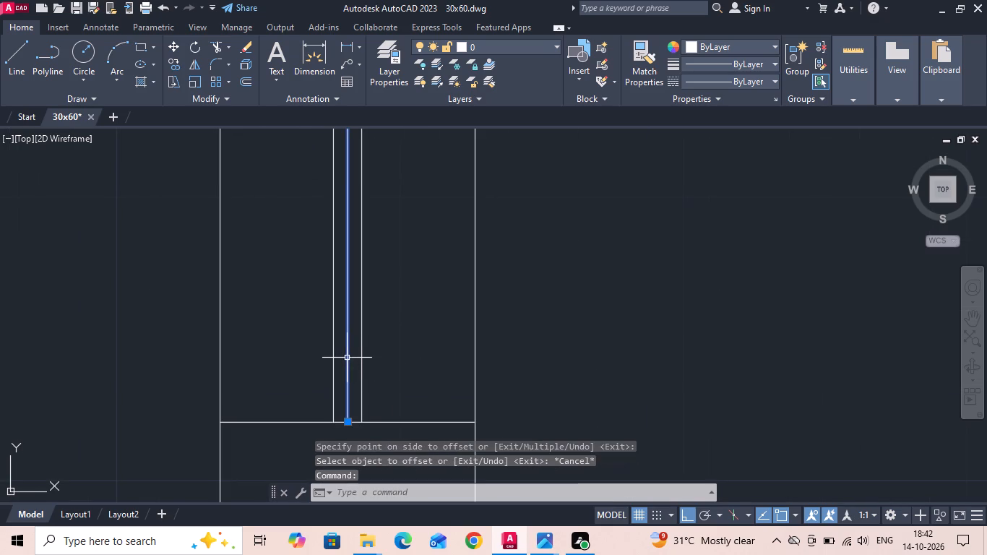
pyautogui.press('Delete')
# Offset each of the two middle window lines 1 inch outward, toward the west and east wall faces.
pyautogui.press('o')
pyautogui.press('Return')
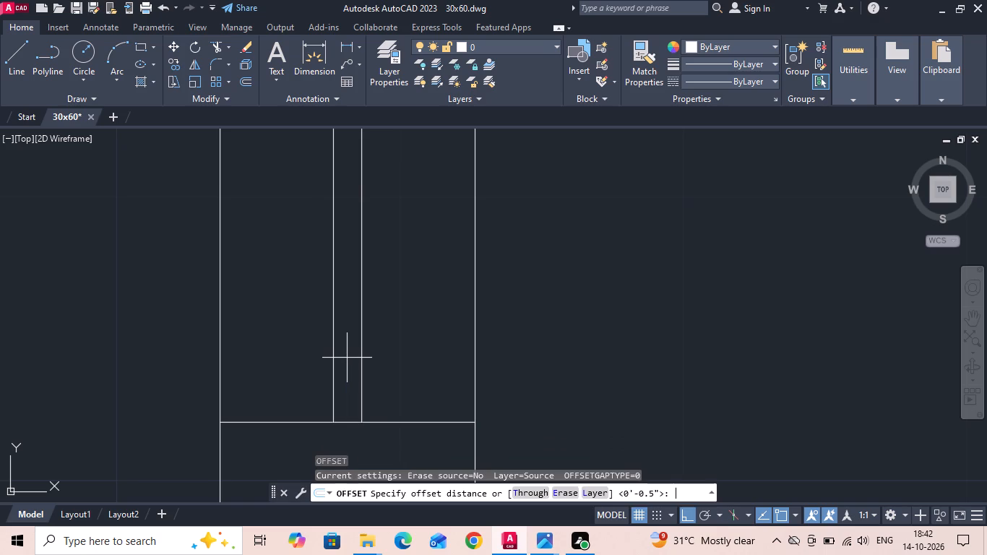
pyautogui.press('1')
pyautogui.press('Return')
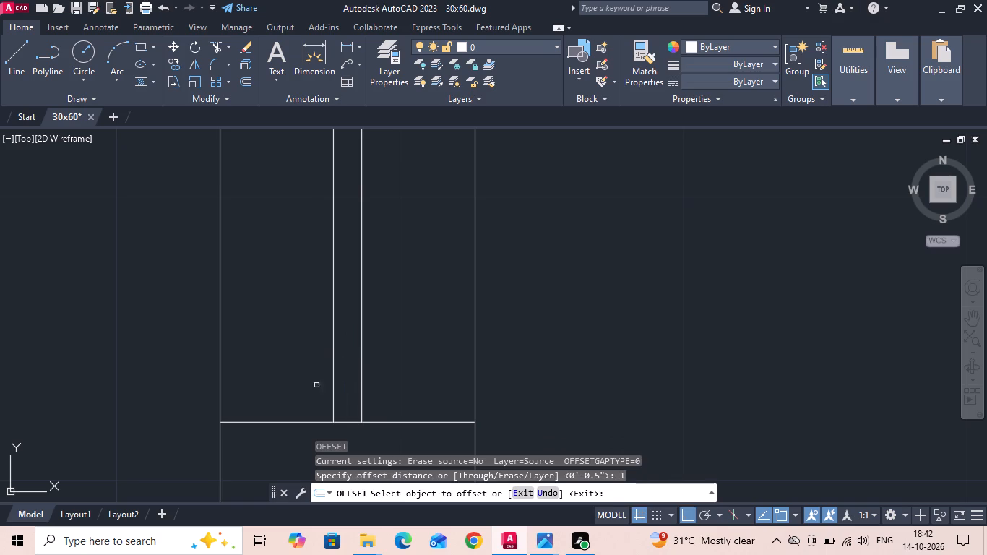
pyautogui.moveTo(335, 331); pyautogui.dragTo(322, 334)
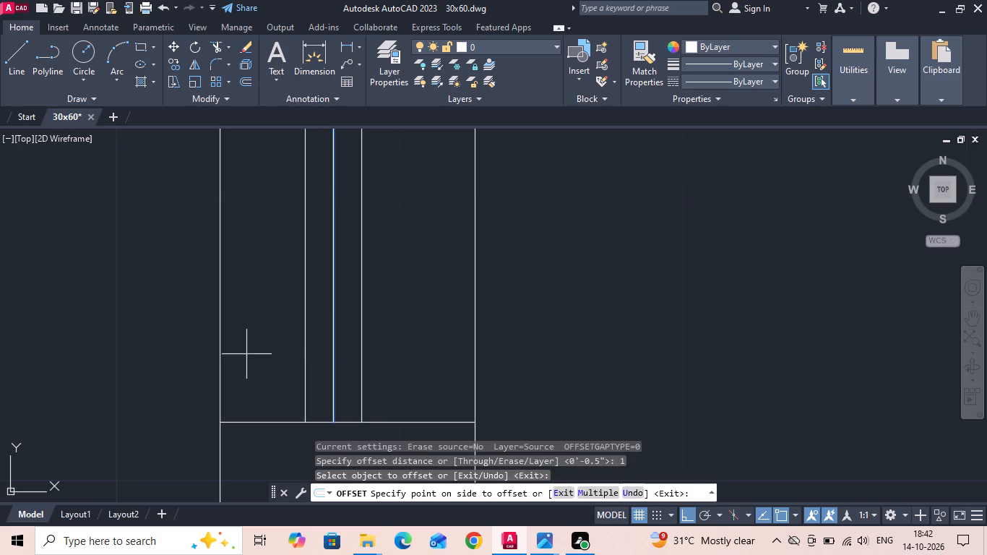
pyautogui.click(244, 355)
pyautogui.click(359, 353)
pyautogui.click(390, 341)
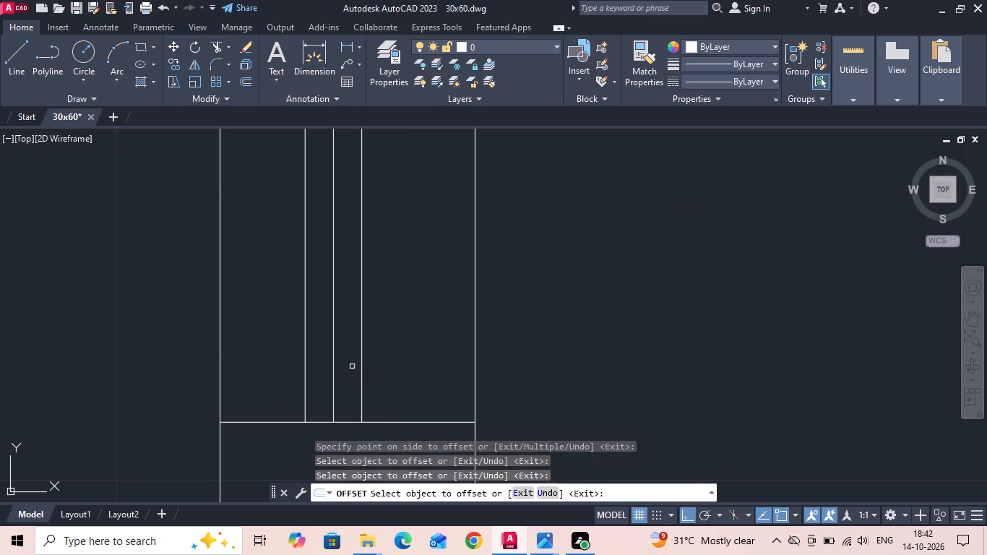
pyautogui.click(360, 363)
pyautogui.click(426, 339)
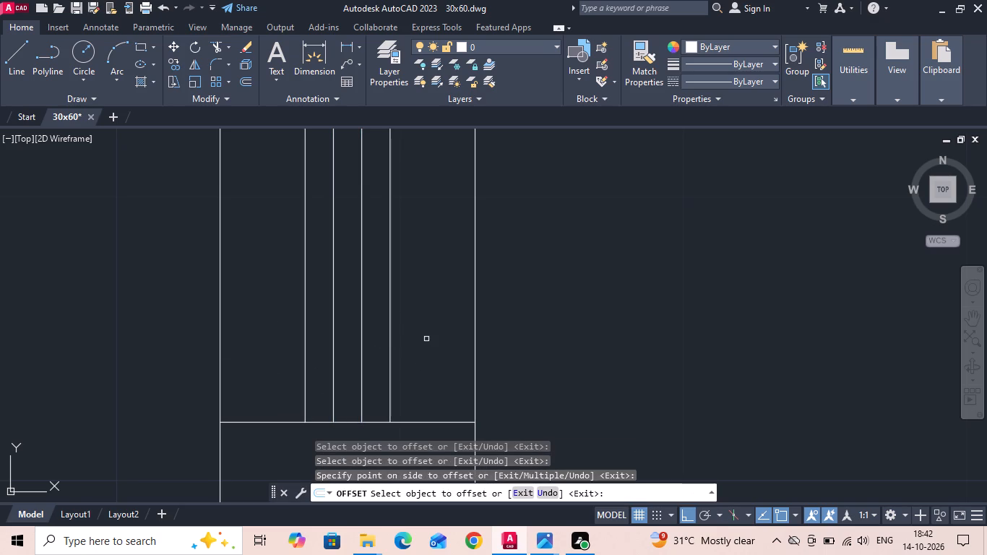
pyautogui.press('Escape')
# Copy the window's northern division line 1 inch to the north and 1 inch to the south.
pyautogui.scroll(-5, 426, 340)
pyautogui.scroll(1, 426, 336)
pyautogui.scroll(1, 405, 248)
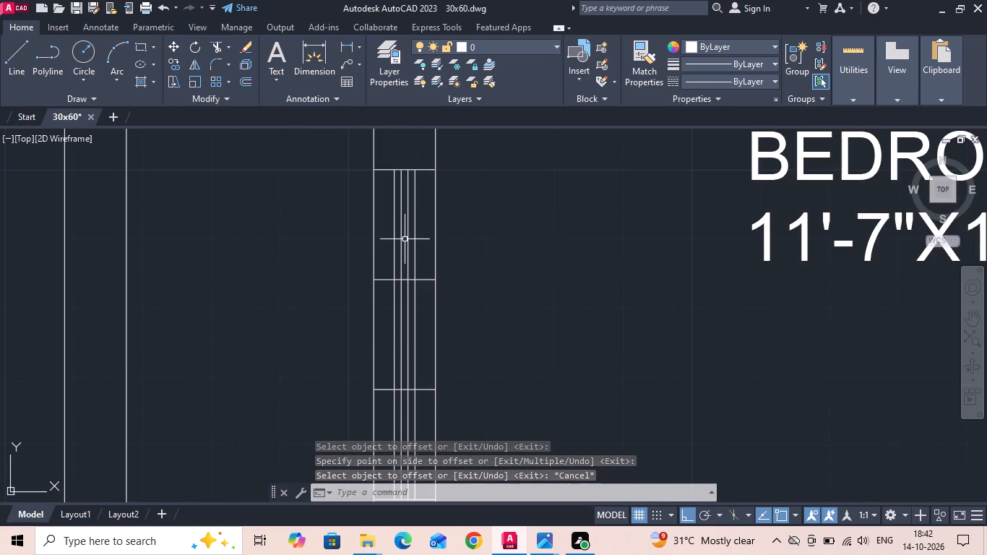
pyautogui.scroll(-2, 337, 272)
pyautogui.scroll(3, 339, 269)
pyautogui.scroll(2, 416, 305)
pyautogui.moveTo(481, 334); pyautogui.dragTo(483, 334)
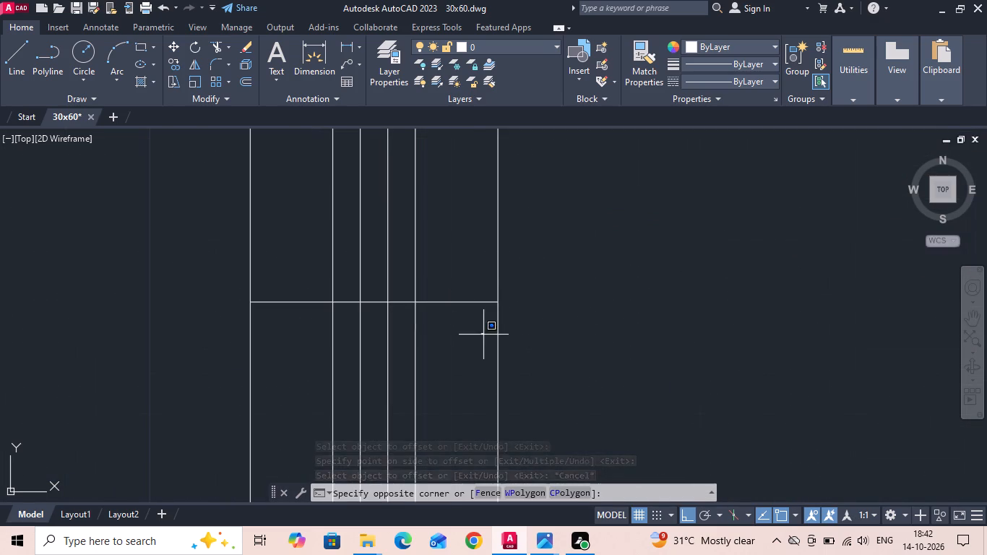
pyautogui.moveTo(483, 334); pyautogui.dragTo(482, 323)
pyautogui.click(464, 261)
pyautogui.rightClick(464, 261)
pyautogui.click(512, 279)
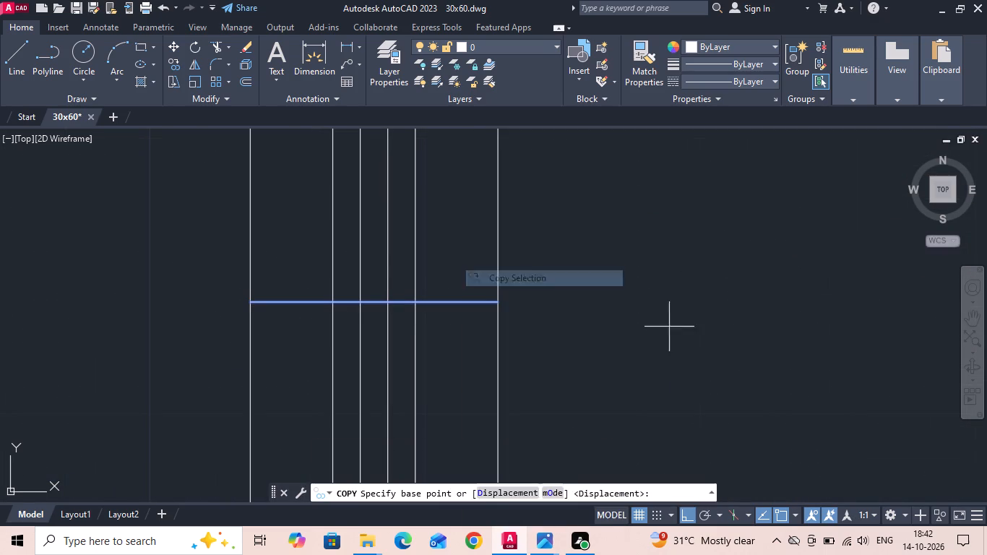
pyautogui.moveTo(678, 328); pyautogui.dragTo(678, 315)
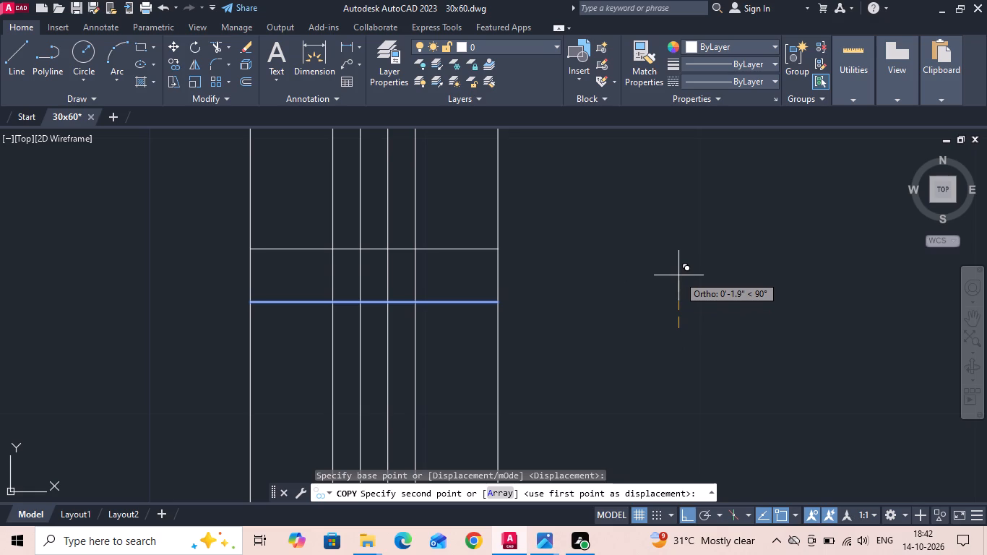
pyautogui.press('1')
pyautogui.press('Return')
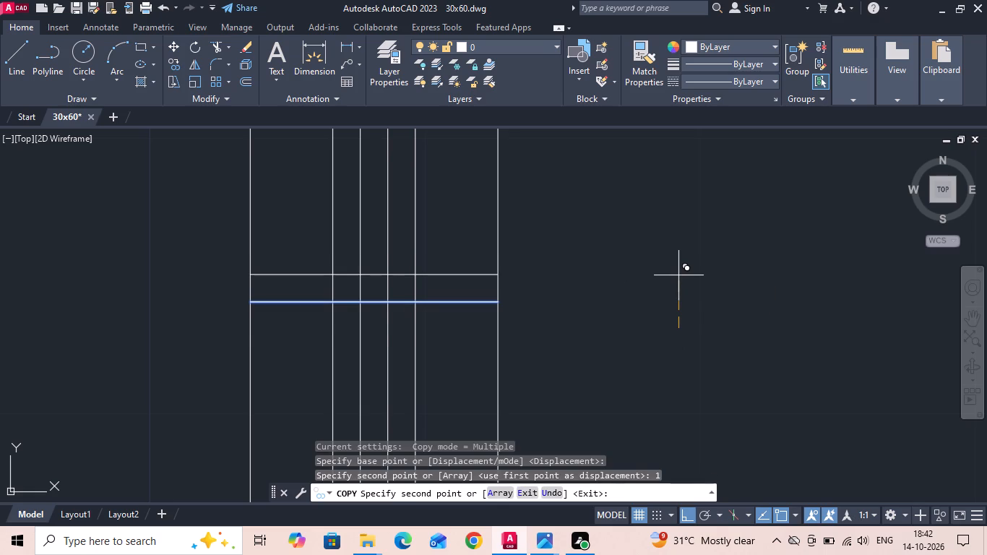
pyautogui.press('1')
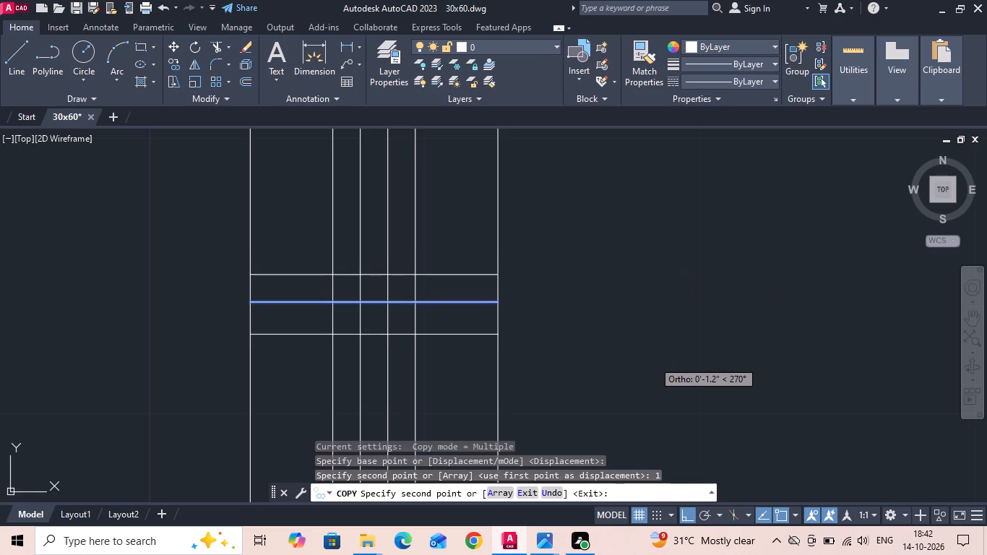
pyautogui.press('Return')
pyautogui.press('Escape')
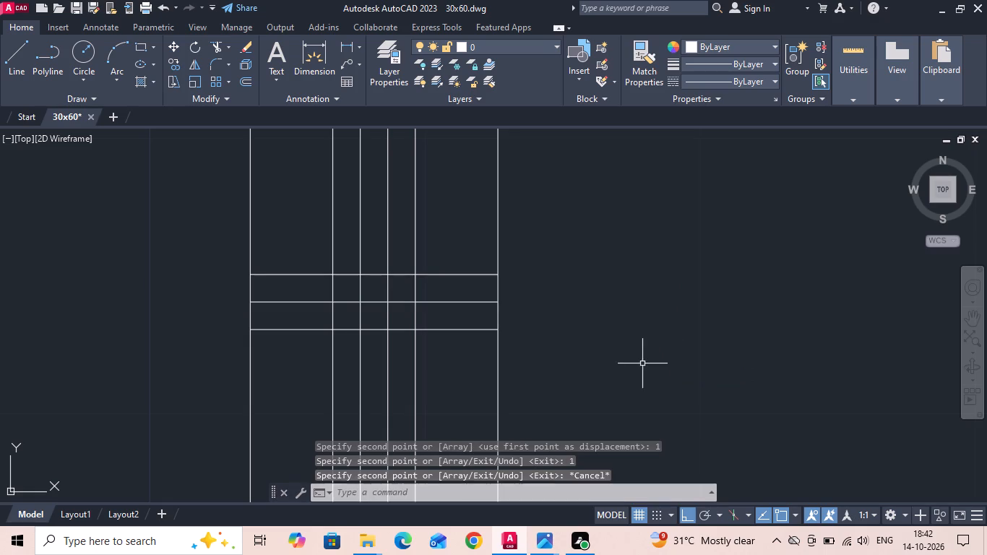
# Copy the two lines flanking the northern division line to the same positions around the window's southern division line.
pyautogui.scroll(-2, 630, 335)
pyautogui.moveTo(507, 327); pyautogui.dragTo(493, 269, button='middle')
pyautogui.scroll(2, 505, 223)
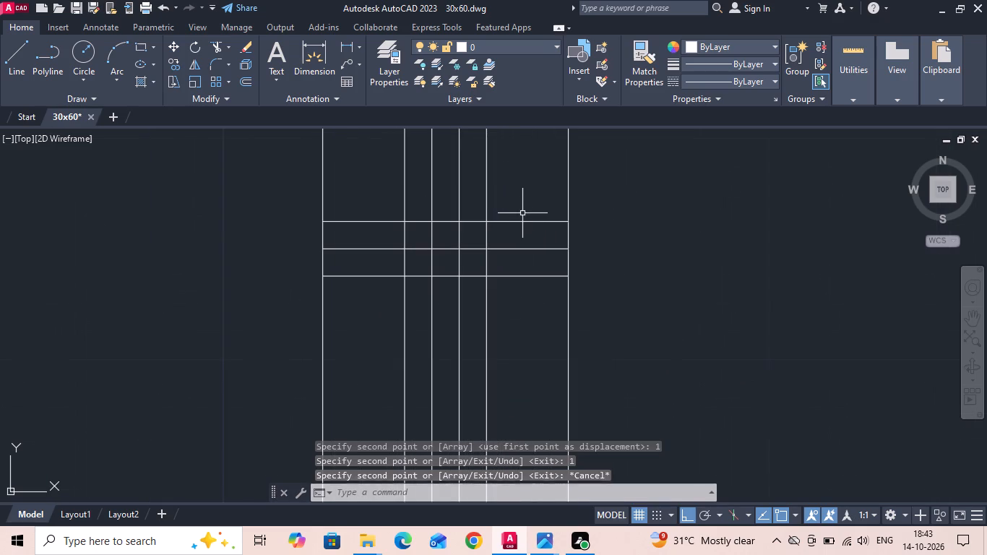
pyautogui.click(522, 219)
pyautogui.click(513, 227)
pyautogui.click(511, 275)
pyautogui.rightClick(507, 285)
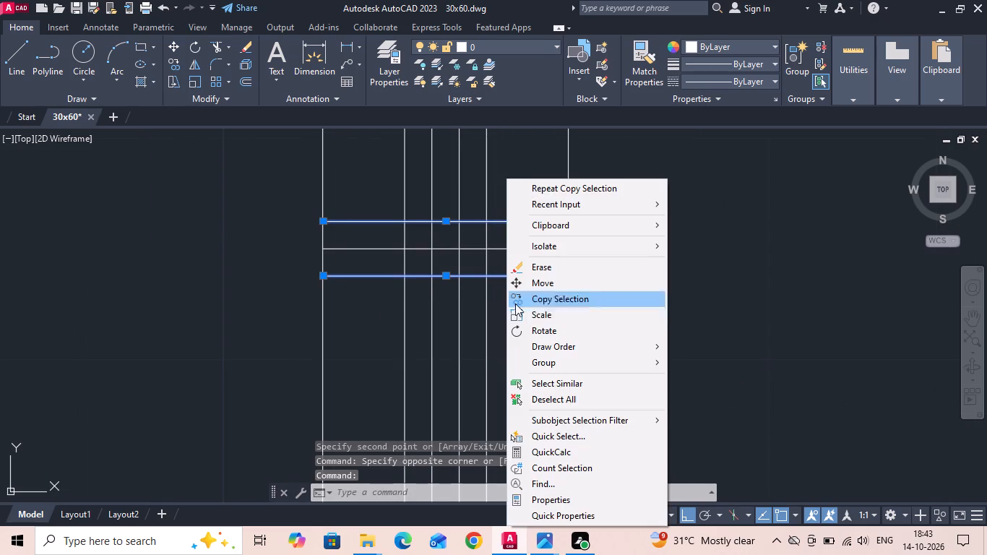
pyautogui.click(540, 301)
pyautogui.click(565, 250)
pyautogui.scroll(-3, 565, 250)
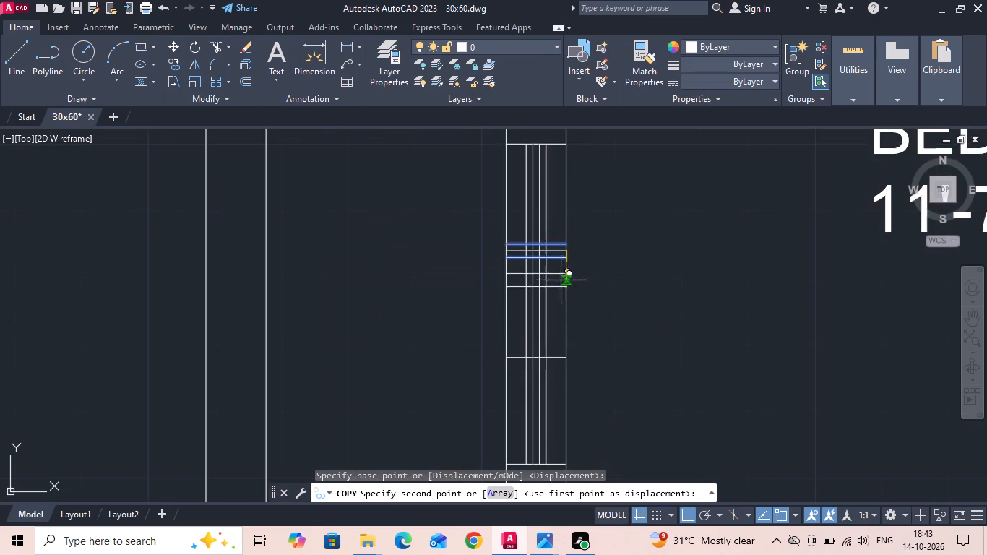
pyautogui.scroll(3, 559, 368)
pyautogui.click(579, 327)
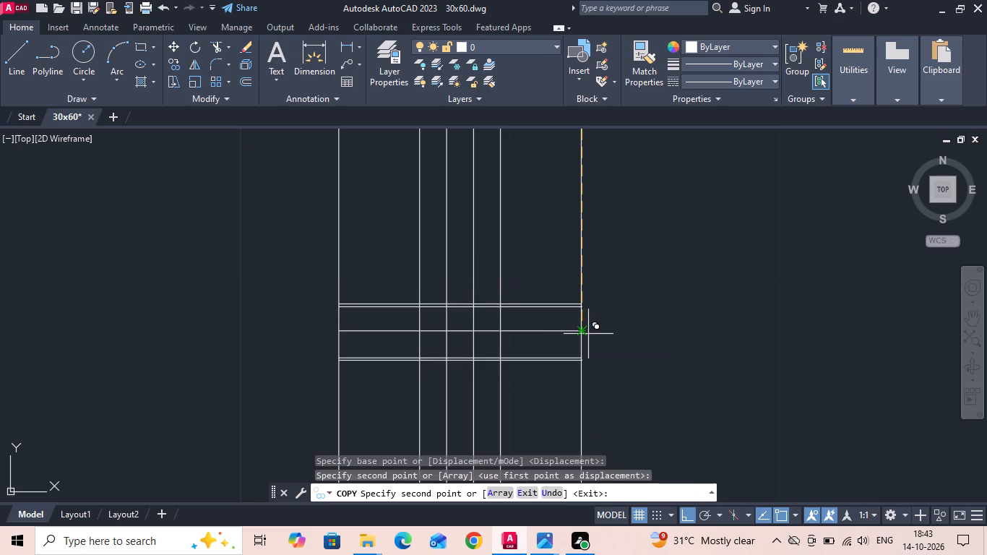
pyautogui.press('Escape')
pyautogui.scroll(-2, 527, 332)
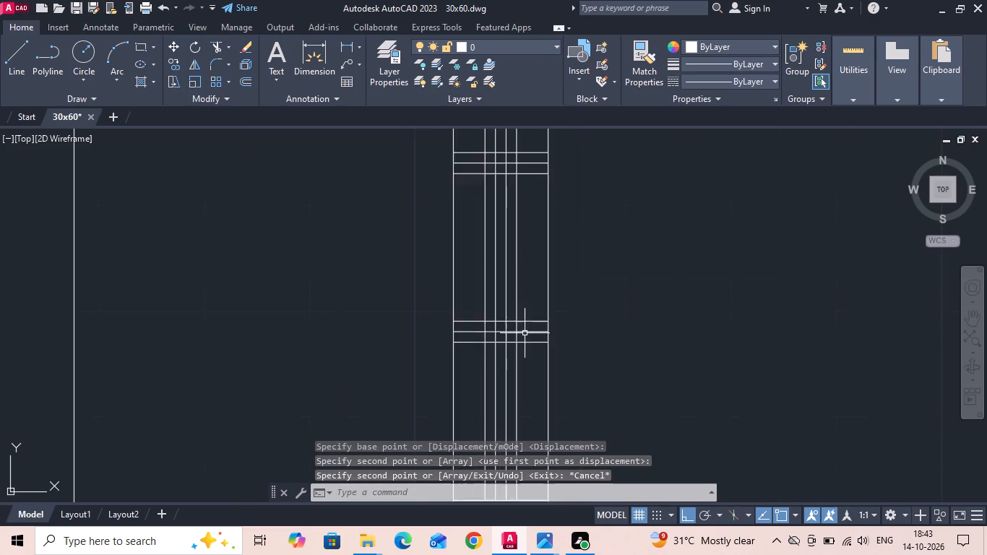
# At the bedroom west window's northern division, trim the line ends west of the panels and the two eastern panel lines running north.
pyautogui.scroll(-1, 524, 334)
pyautogui.moveTo(472, 251); pyautogui.dragTo(414, 366, button='middle')
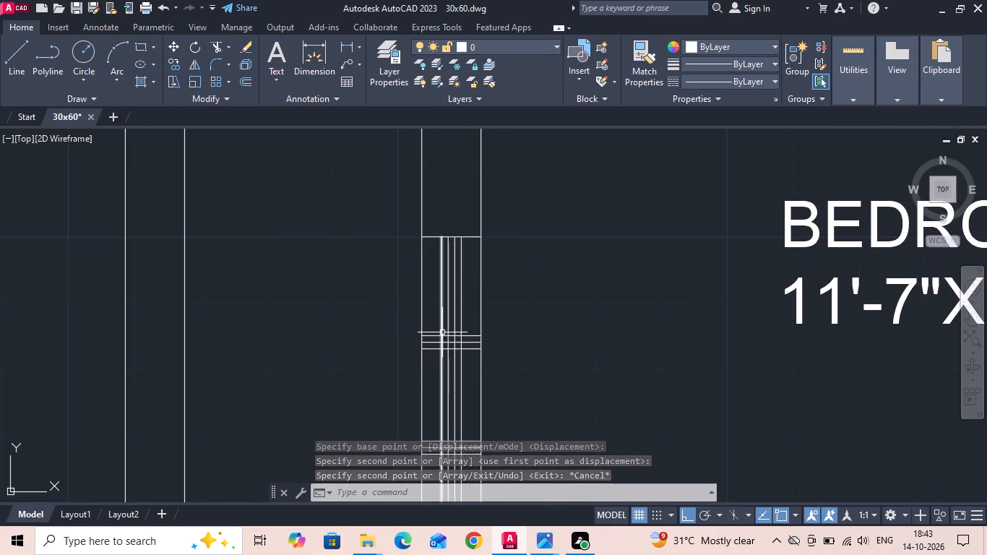
pyautogui.press('r')
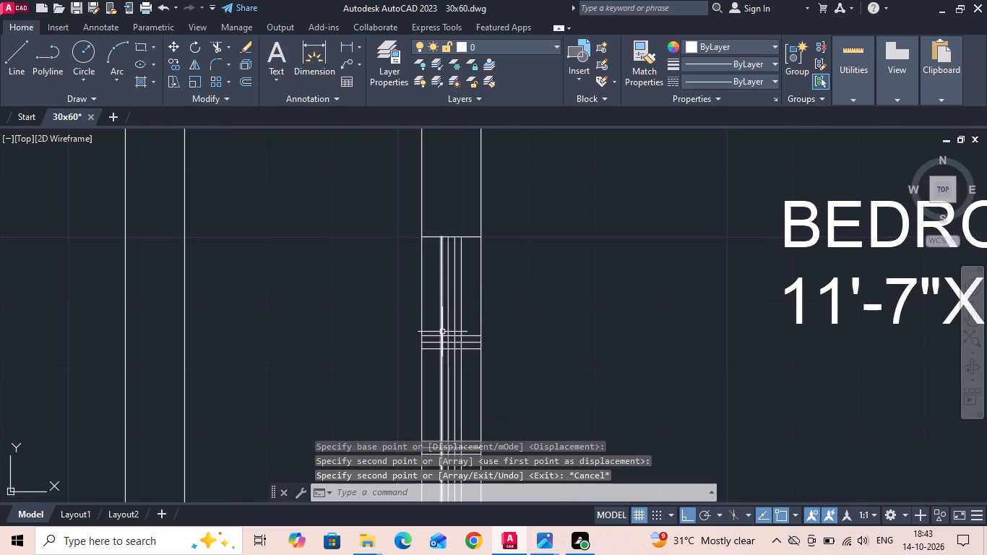
pyautogui.press('Escape')
pyautogui.write('TR')
pyautogui.press('space')
pyautogui.press('space')
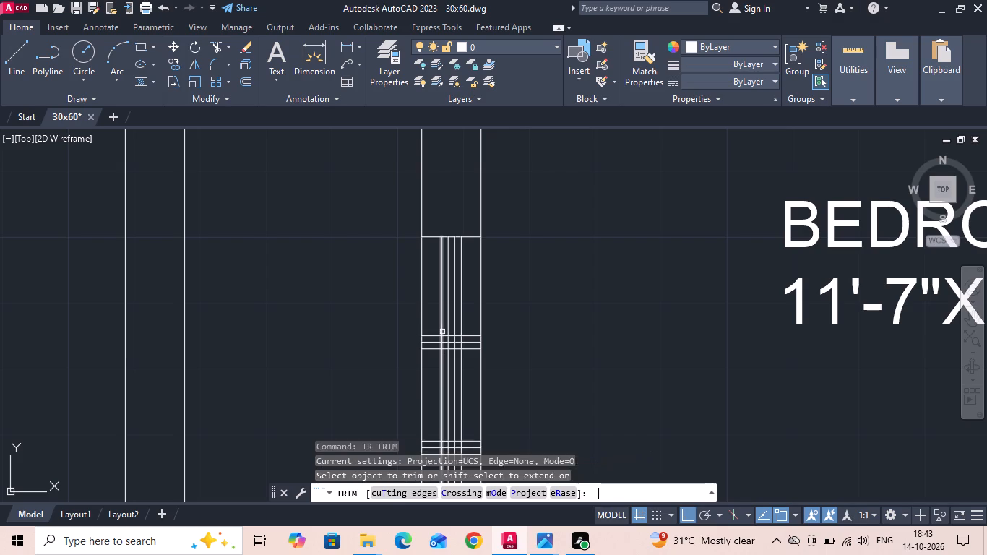
pyautogui.scroll(3, 441, 337)
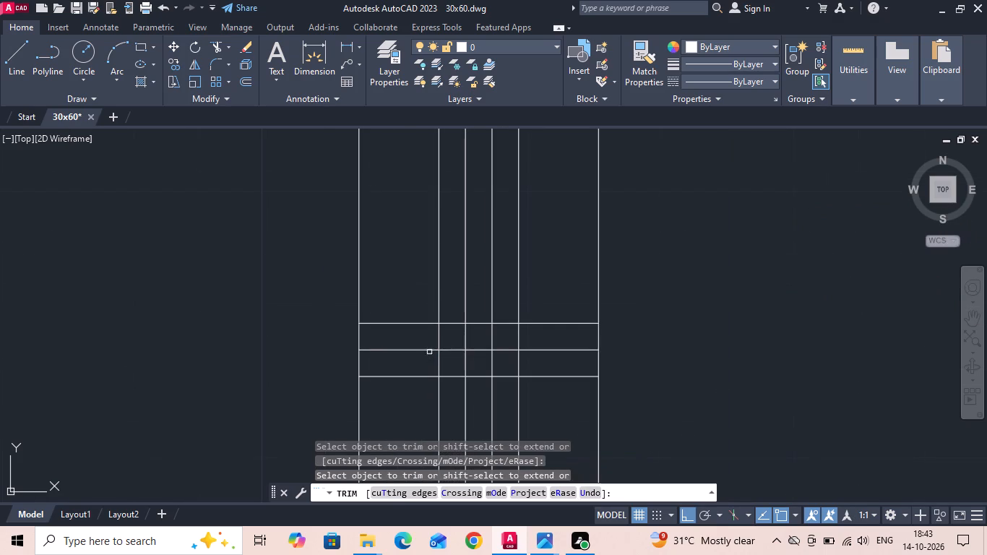
pyautogui.click(419, 308)
pyautogui.click(402, 395)
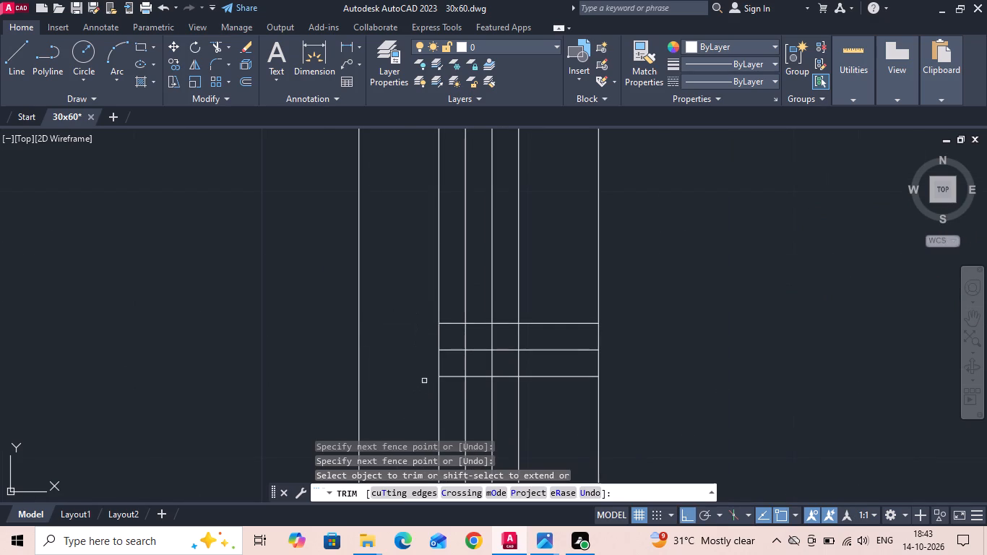
pyautogui.click(437, 370)
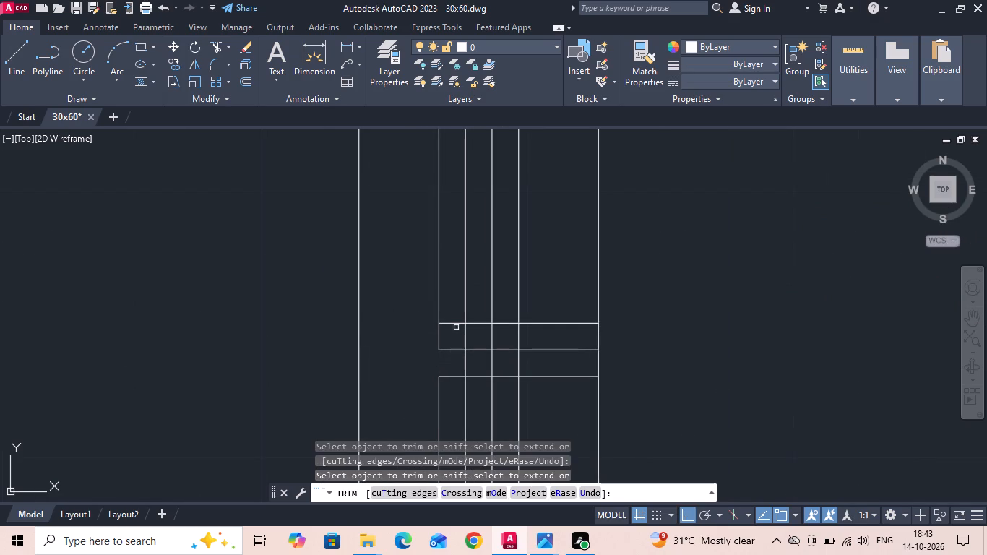
pyautogui.click(456, 327)
pyautogui.click(456, 313)
pyautogui.moveTo(488, 293); pyautogui.dragTo(562, 275)
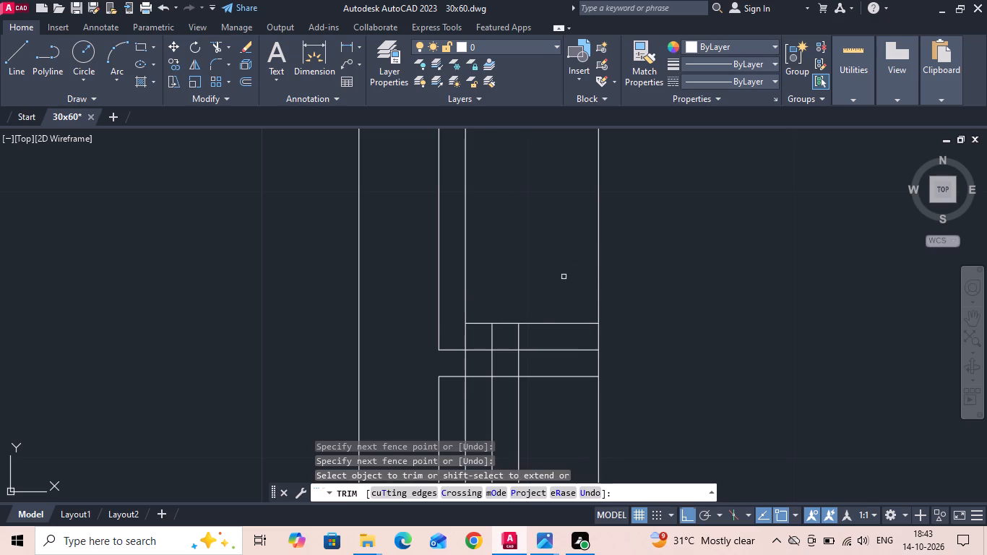
# Trim the northern division's remaining cross lines east of and between the panel lines, leaving the stepped panel overlap.
pyautogui.click(504, 320)
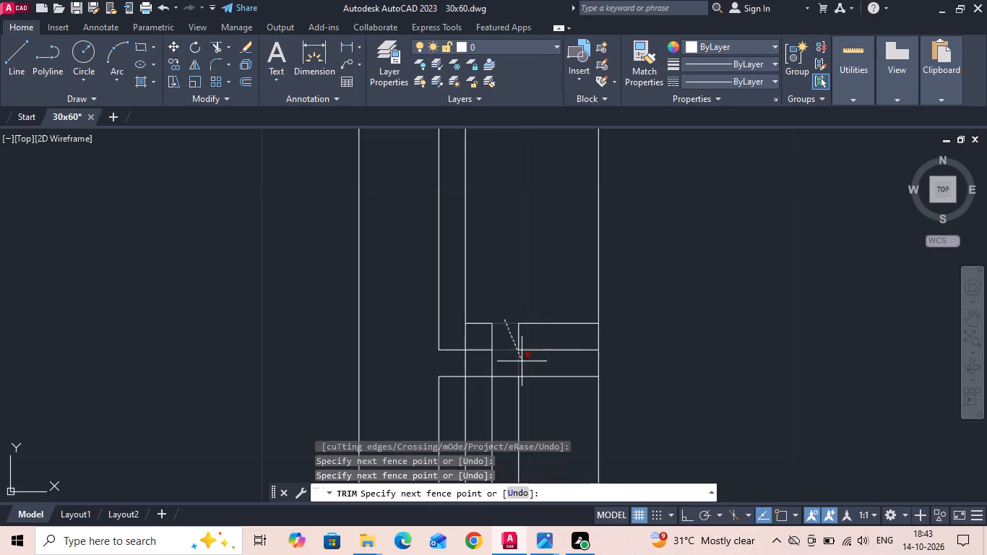
pyautogui.moveTo(520, 351); pyautogui.dragTo(460, 198, button='middle')
pyautogui.scroll(-1, 458, 195)
pyautogui.click(477, 236)
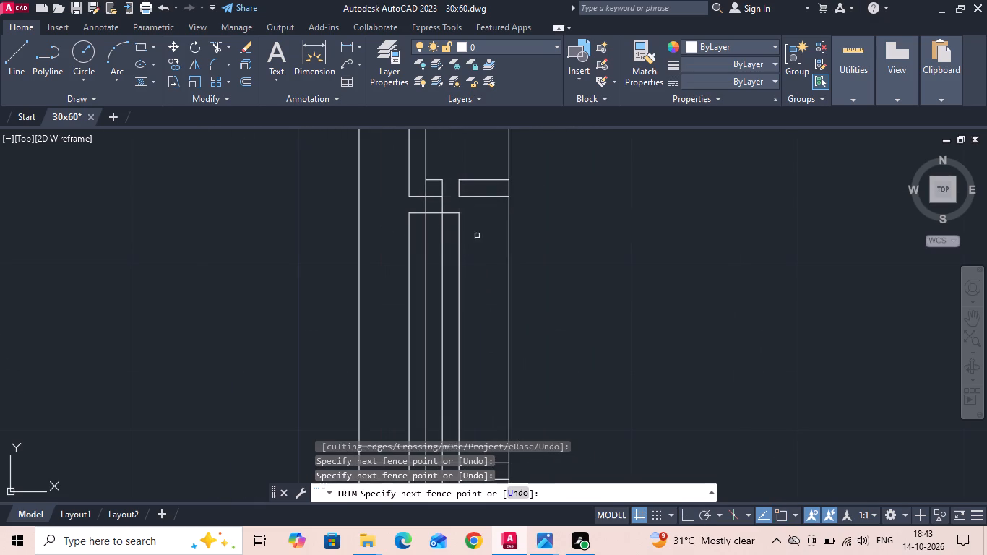
pyautogui.click(484, 211)
pyautogui.click(457, 173)
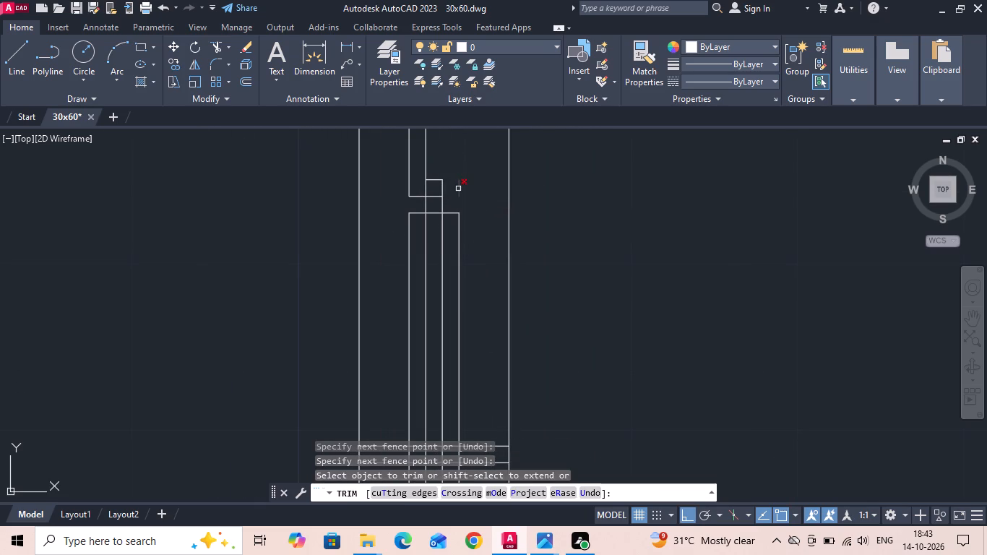
pyautogui.click(458, 189)
pyautogui.click(431, 196)
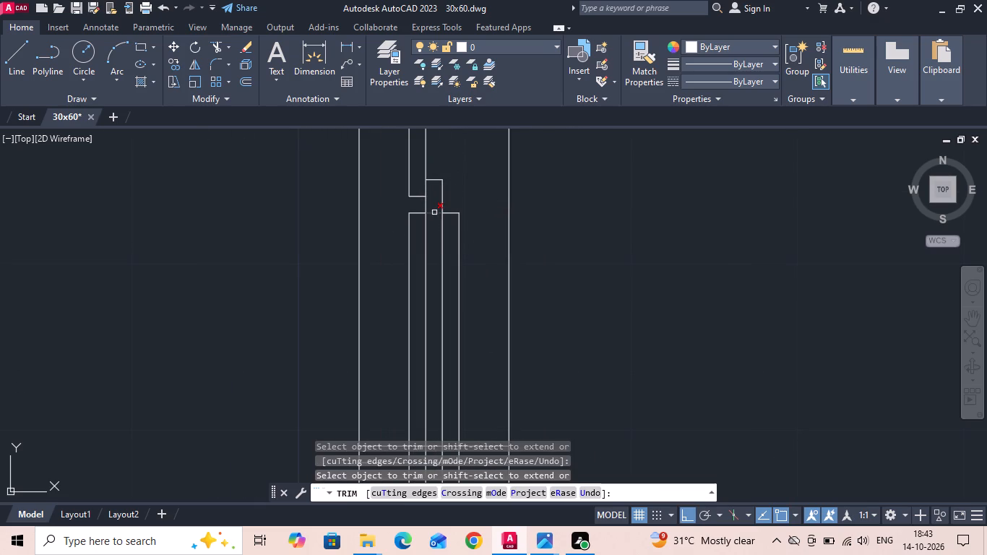
pyautogui.click(434, 212)
# Trim the westernmost and easternmost panel lines and their leftover stubs from the window's middle section.
pyautogui.scroll(-2, 434, 212)
pyautogui.click(425, 238)
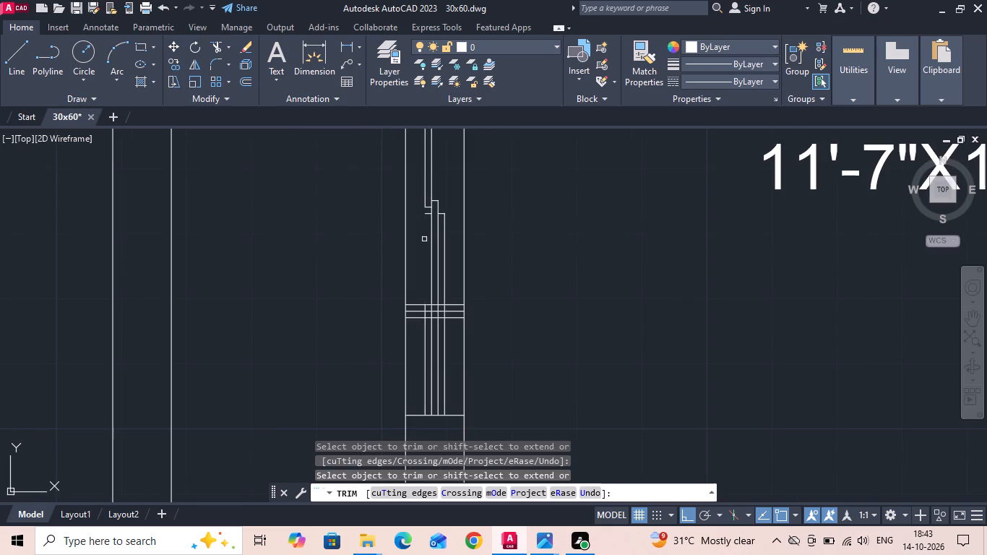
pyautogui.click(426, 213)
pyautogui.scroll(1, 443, 212)
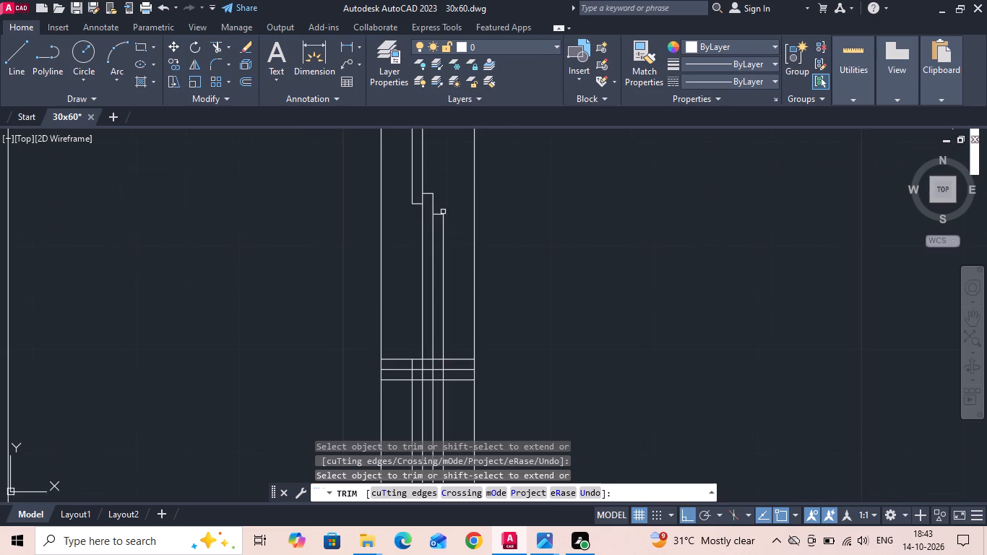
pyautogui.moveTo(439, 205); pyautogui.dragTo(439, 218)
pyautogui.click(445, 253)
# At the southern division, trim the cross-line ends on the west side and the two western panel lines continuing south.
pyautogui.moveTo(442, 296); pyautogui.dragTo(444, 207, button='middle')
pyautogui.scroll(1, 444, 209)
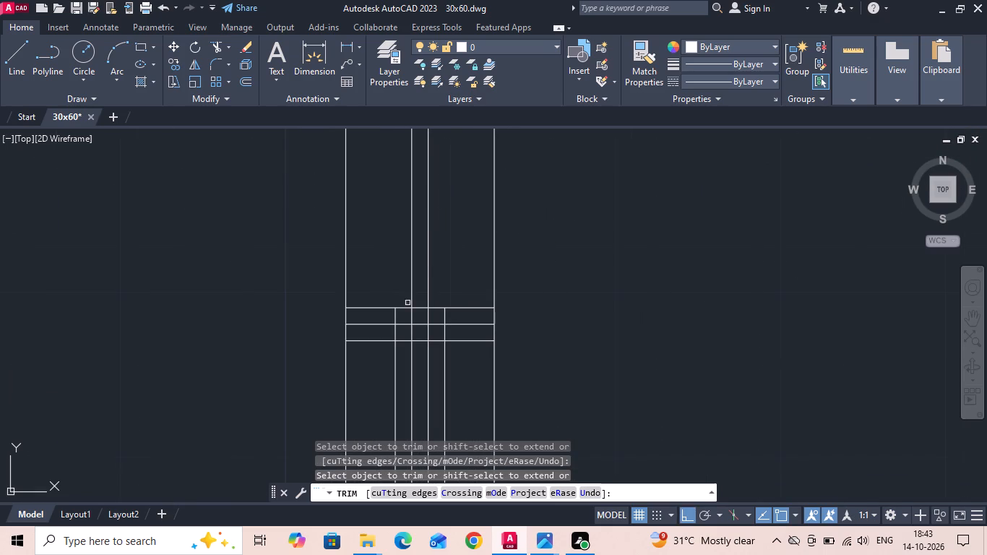
pyautogui.moveTo(364, 298); pyautogui.dragTo(364, 350)
pyautogui.scroll(-1, 376, 362)
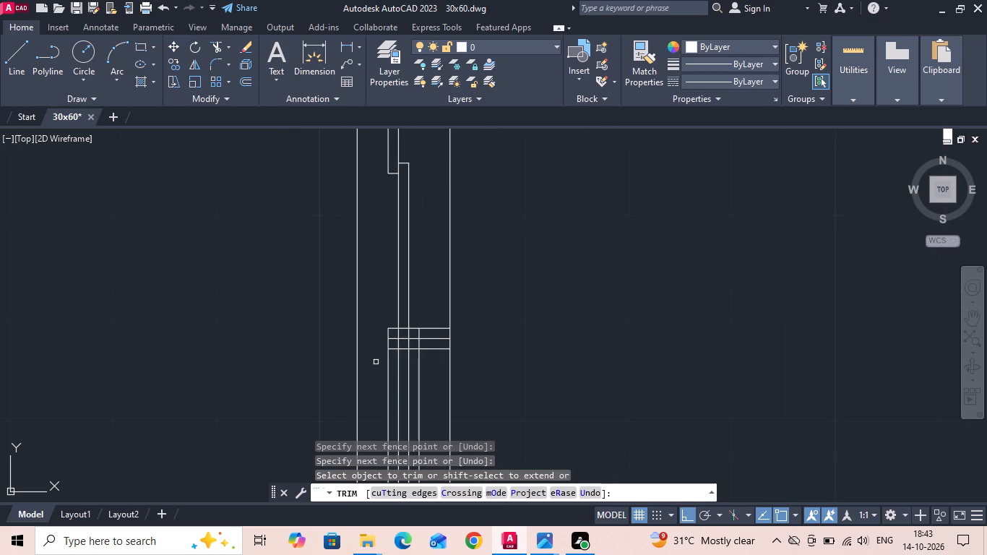
pyautogui.scroll(1, 388, 360)
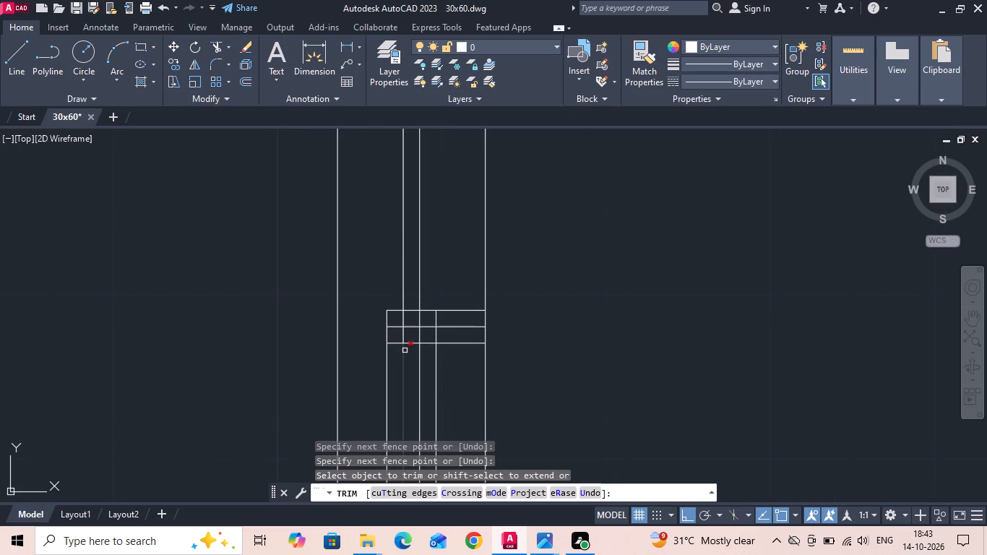
pyautogui.click(405, 350)
pyautogui.moveTo(396, 361); pyautogui.dragTo(393, 350)
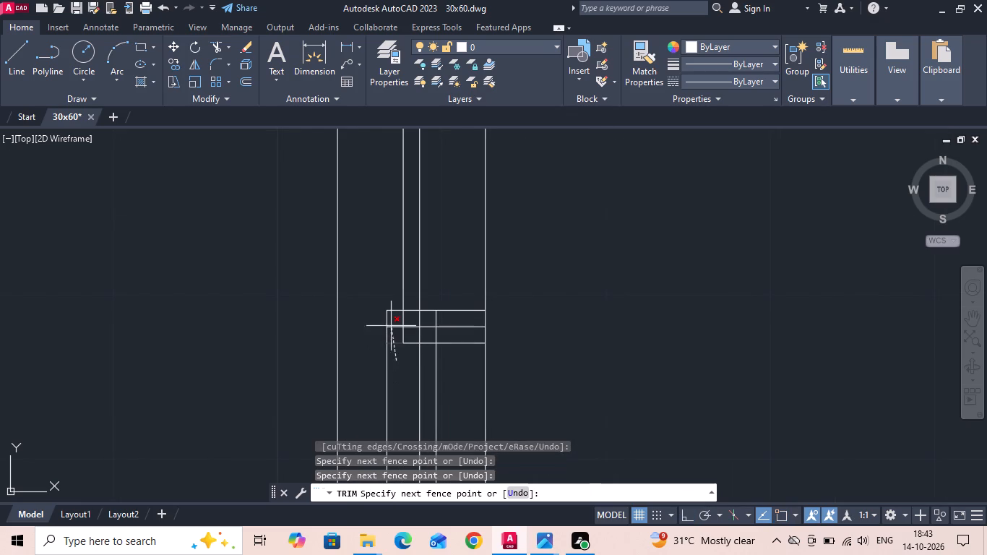
pyautogui.click(381, 285)
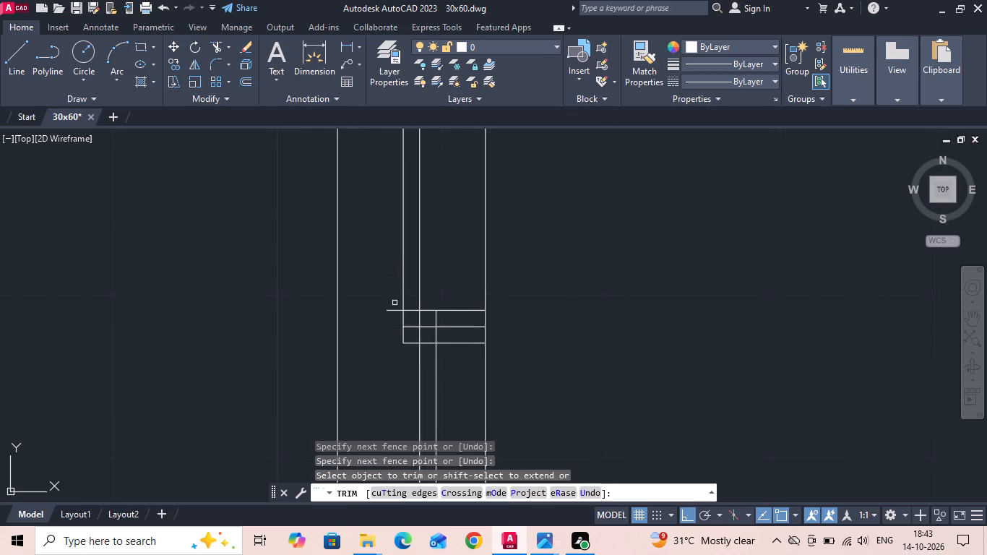
pyautogui.click(395, 307)
pyautogui.click(392, 317)
# Trim the southern division's cross lines on the east side and between the panel lines to finish the stepped panels.
pyautogui.moveTo(454, 308); pyautogui.dragTo(462, 332)
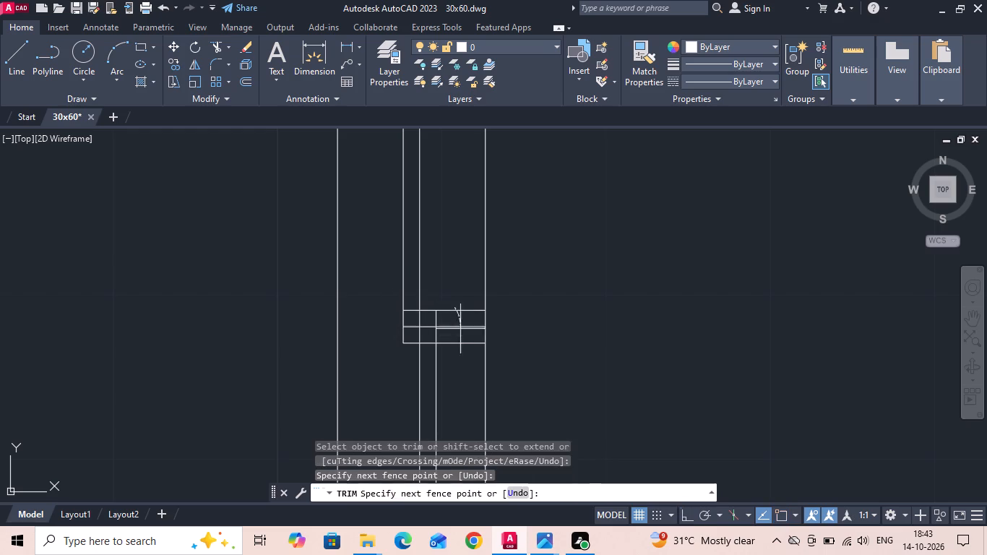
pyautogui.moveTo(462, 332); pyautogui.dragTo(466, 357)
pyautogui.click(426, 327)
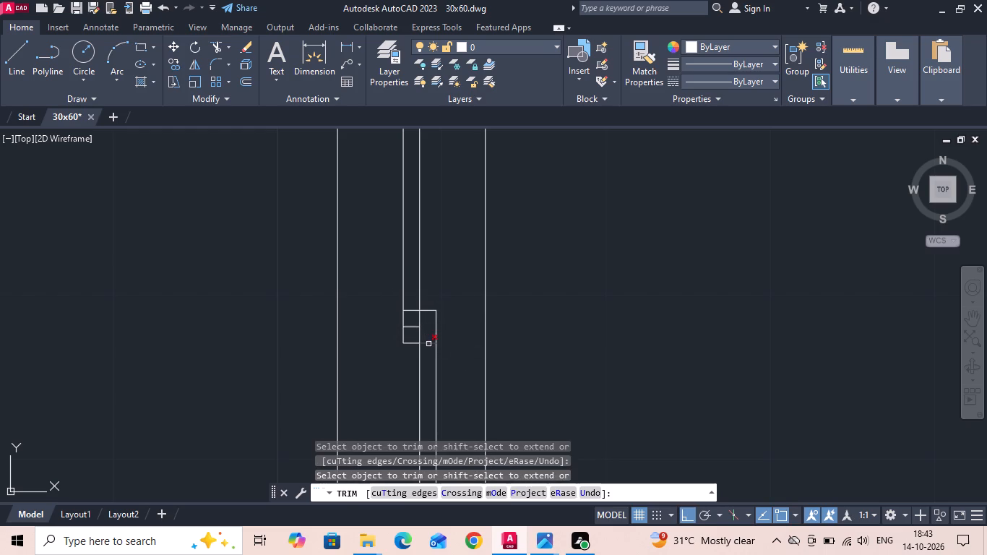
pyautogui.click(428, 344)
pyautogui.click(413, 336)
pyautogui.click(413, 291)
pyautogui.scroll(-2, 411, 300)
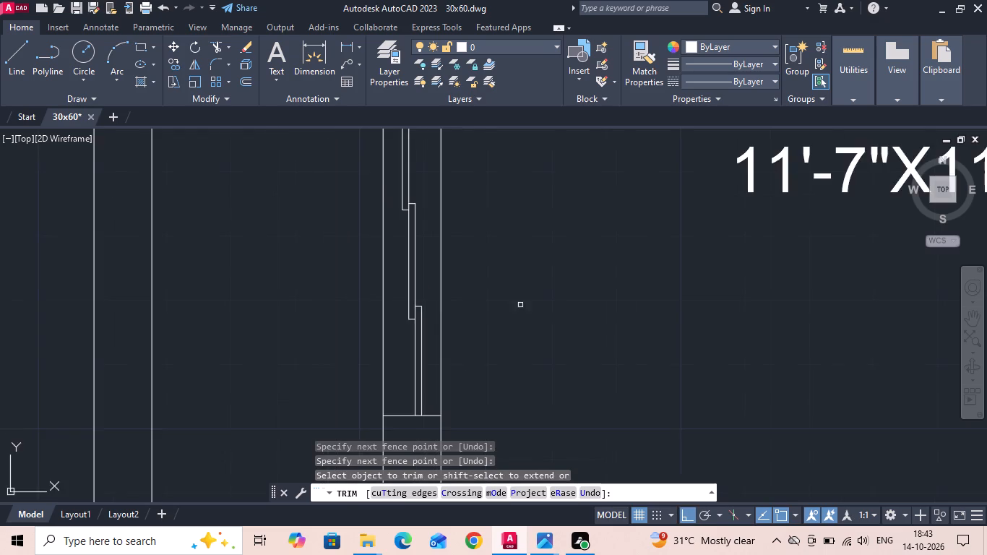
pyautogui.scroll(-2, 523, 304)
pyautogui.press('Escape')
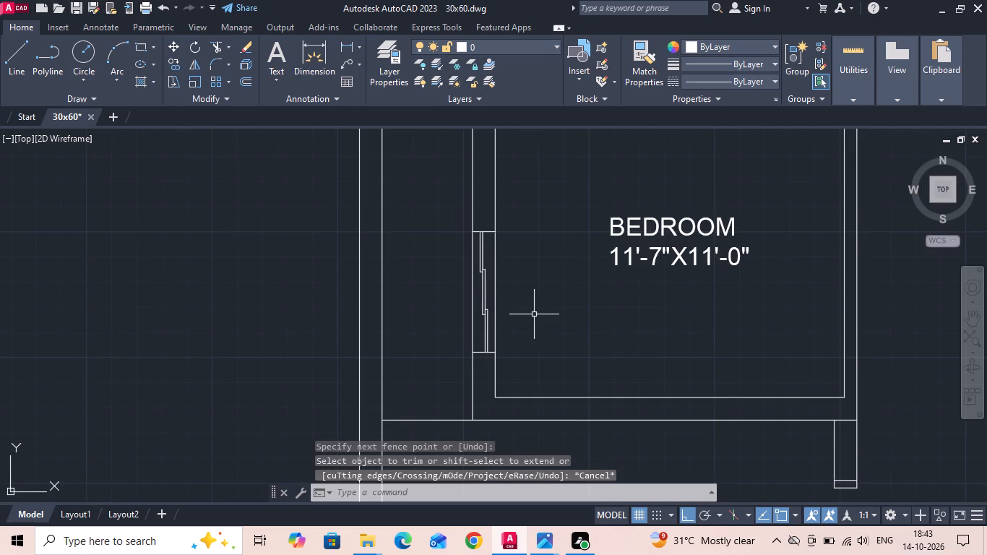
# Measure the length of the narrow window opening south of the bedroom's southeast corner with a linear dimension.
pyautogui.scroll(-2, 435, 317)
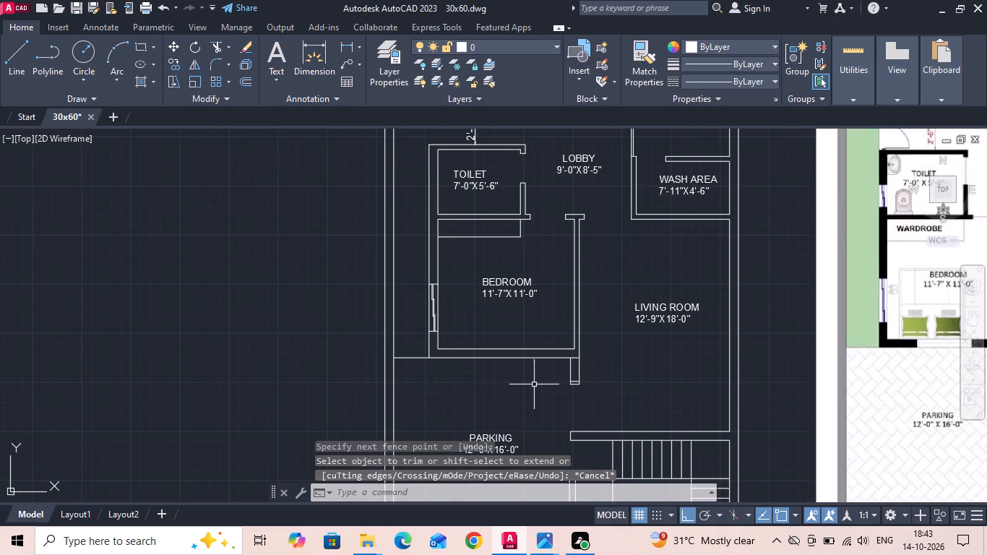
pyautogui.scroll(3, 592, 370)
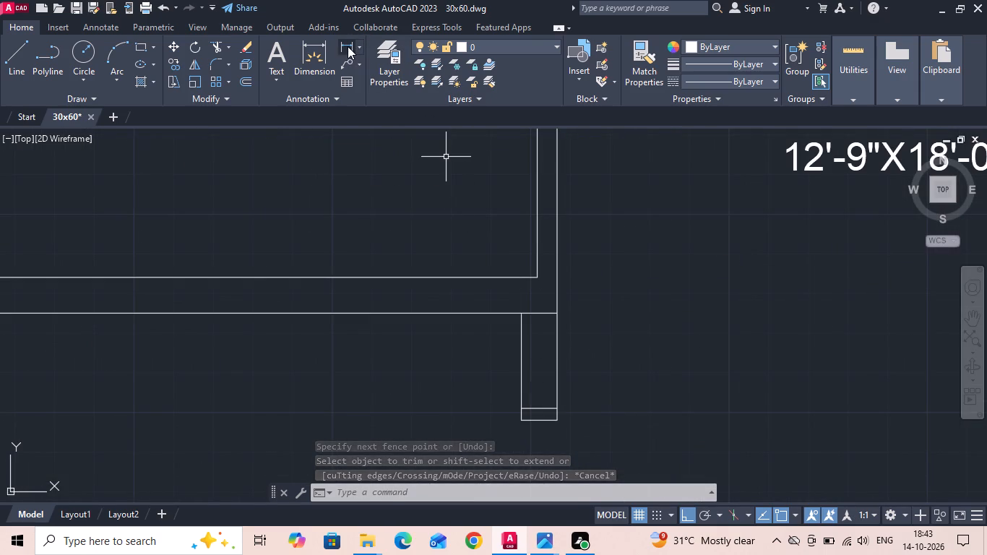
pyautogui.click(348, 46)
pyautogui.moveTo(537, 406); pyautogui.dragTo(536, 390)
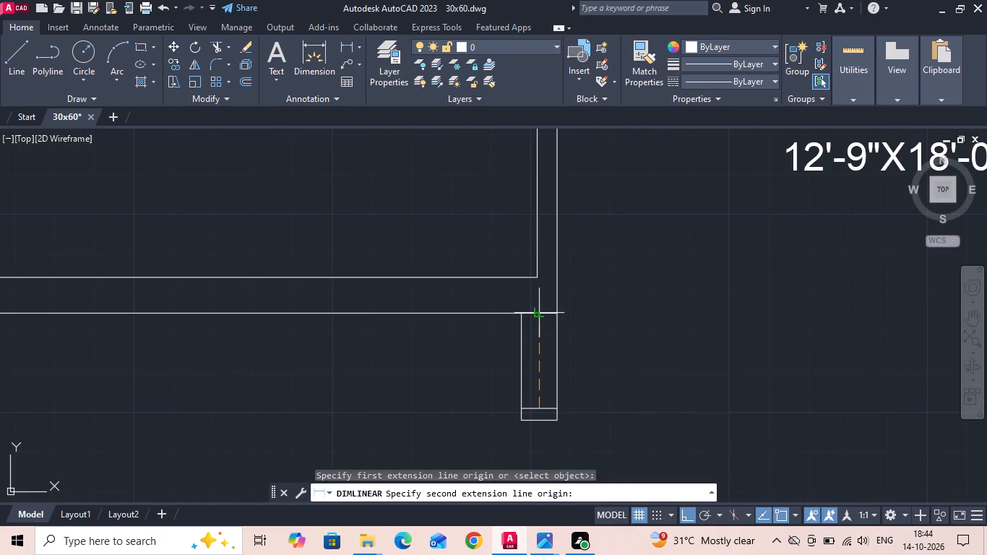
pyautogui.click(537, 310)
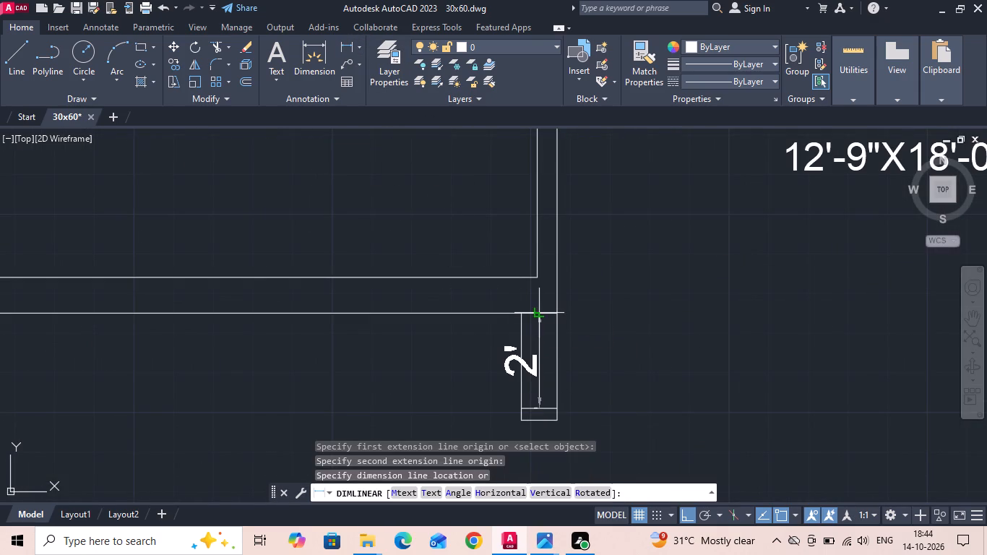
pyautogui.press('Escape')
# Draw a vertical centre line through the narrow window opening, from its southern edge's midpoint to the bedroom's south wall line.
pyautogui.scroll(-3, 524, 314)
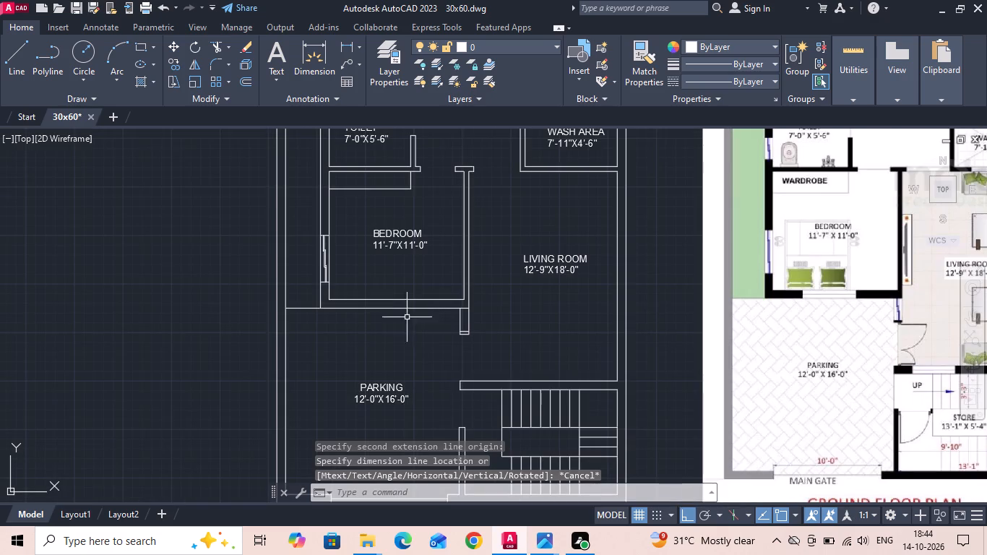
pyautogui.scroll(3, 897, 315)
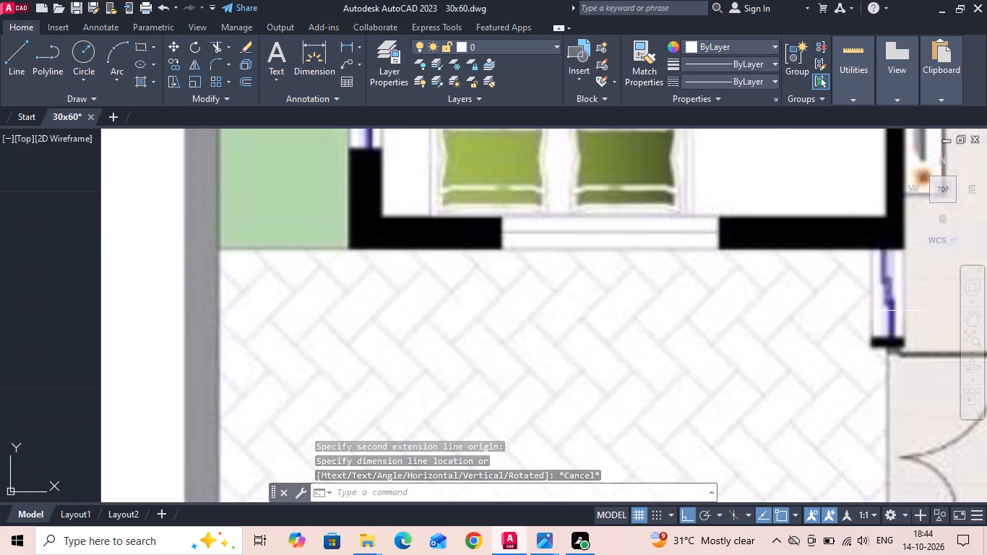
pyautogui.scroll(-2, 896, 313)
pyautogui.scroll(2, 209, 328)
pyautogui.moveTo(217, 329); pyautogui.dragTo(434, 311, button='middle')
pyautogui.scroll(1, 409, 319)
pyautogui.press('l')
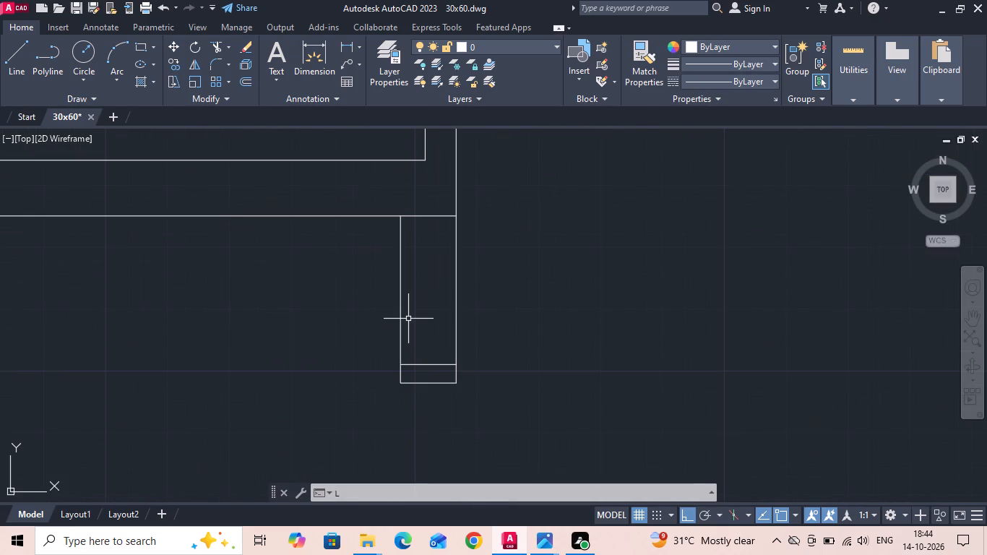
pyautogui.press('Return')
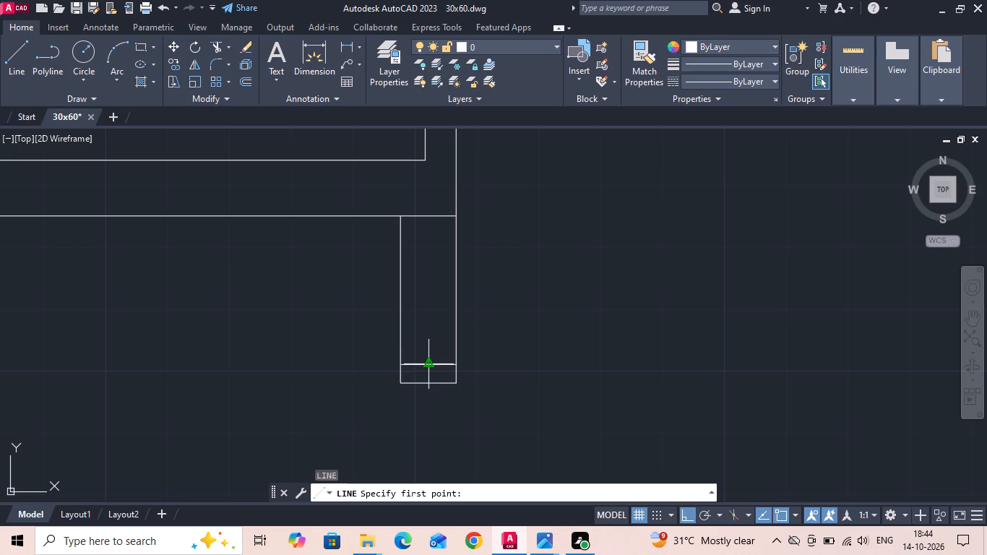
pyautogui.click(426, 364)
pyautogui.click(430, 213)
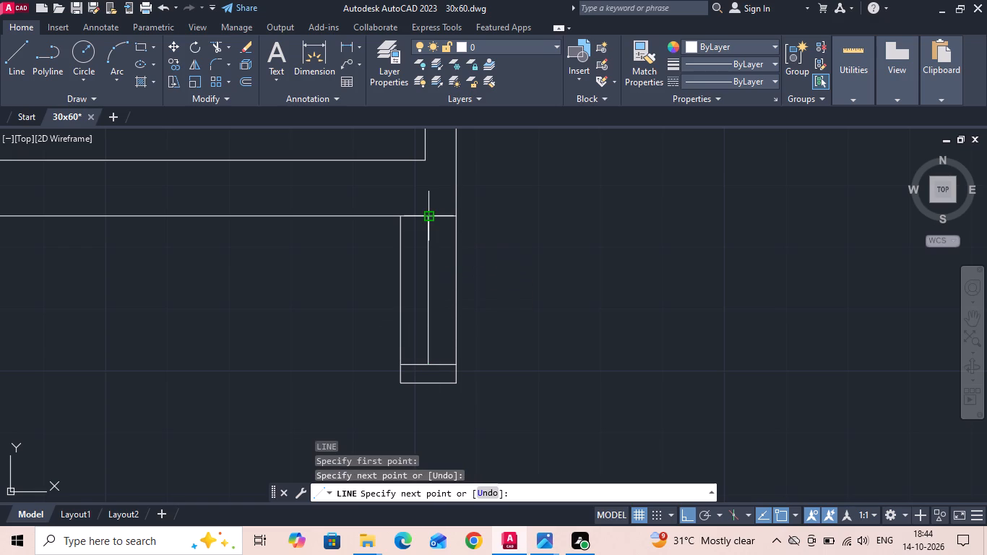
pyautogui.press('Escape')
# Offset the narrow window opening's inner southern edge north by 8", and offset the copy another 8" north.
pyautogui.press('o')
pyautogui.press('Return')
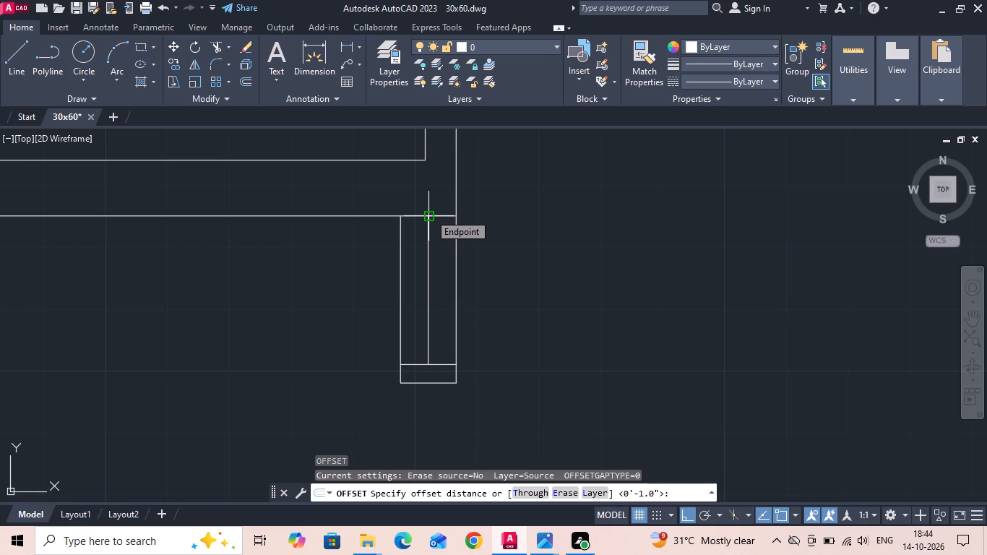
pyautogui.press('8')
pyautogui.press('Return')
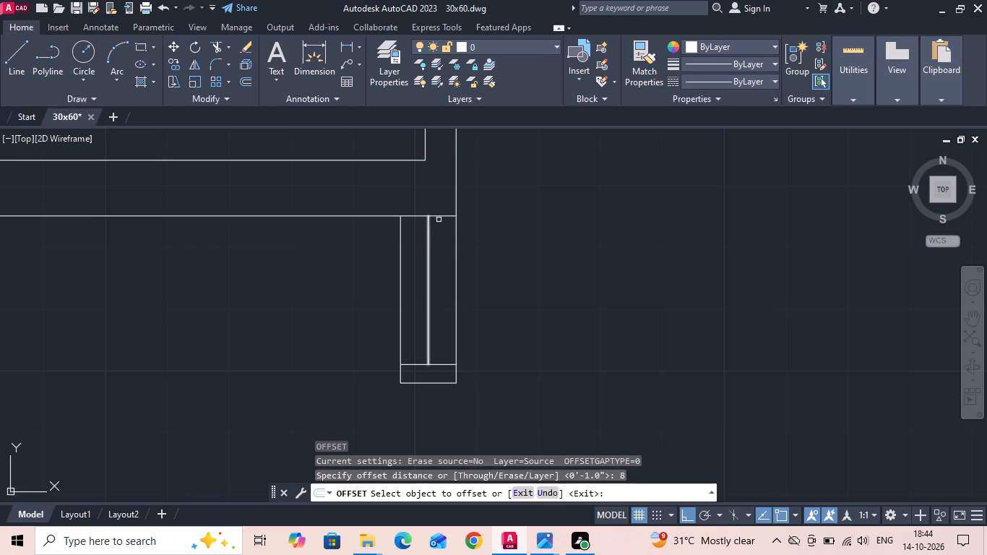
pyautogui.click(444, 363)
pyautogui.click(448, 323)
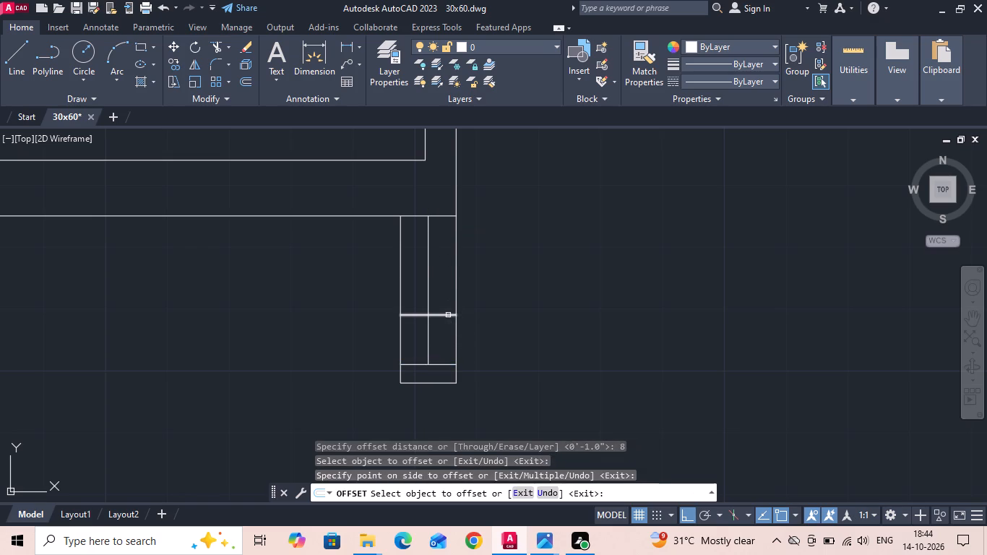
pyautogui.click(448, 315)
pyautogui.click(450, 273)
pyautogui.press('Escape')
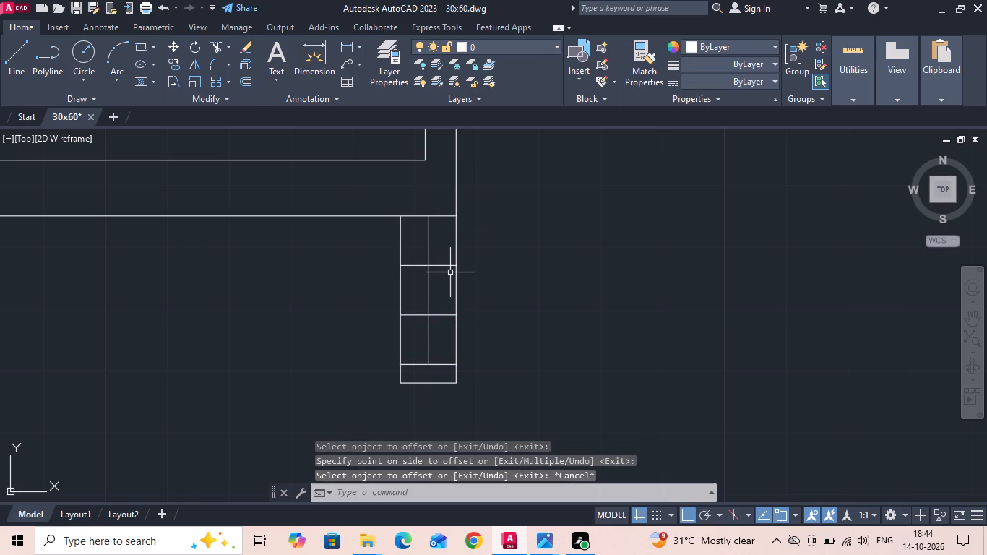
# Offset the window's vertical centre line 0.5" to both the west and east, and delete the original centre line.
pyautogui.scroll(2, 450, 270)
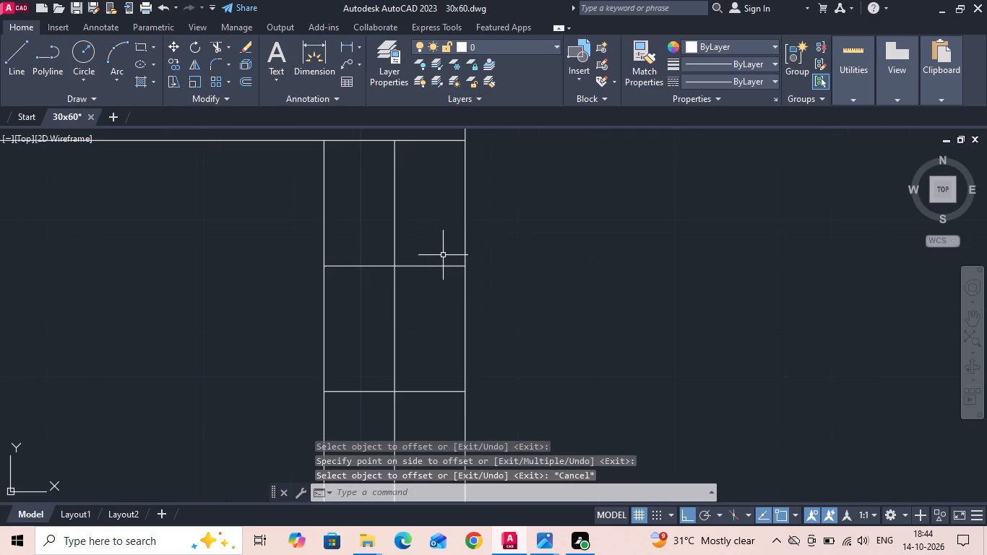
pyautogui.press('o')
pyautogui.press('Return')
pyautogui.write('.5')
pyautogui.press('Return')
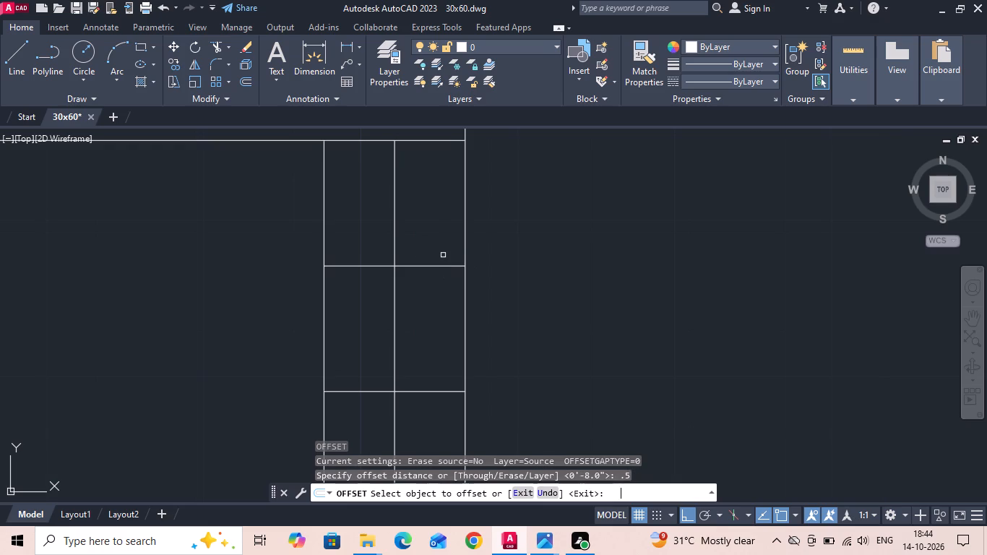
pyautogui.click(394, 327)
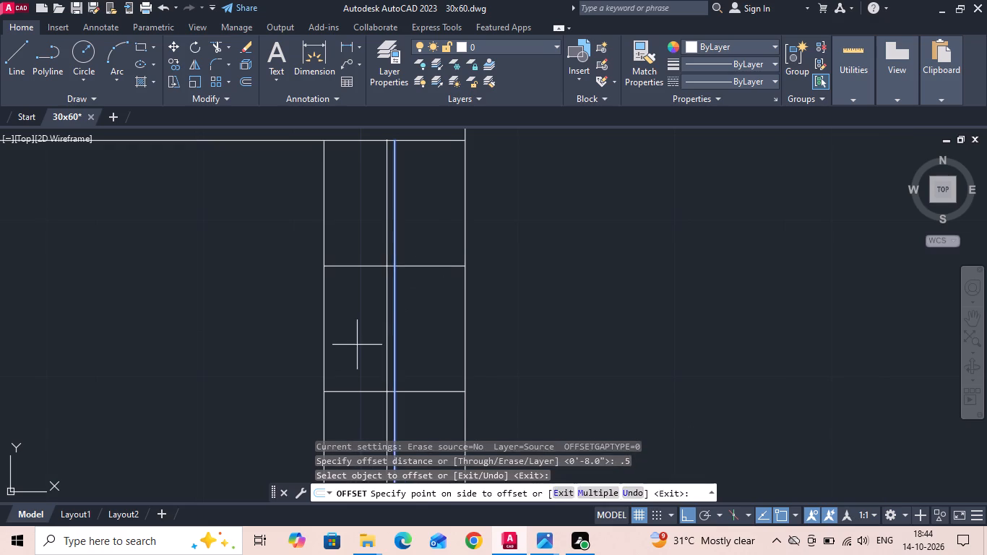
pyautogui.click(357, 345)
pyautogui.moveTo(394, 315); pyautogui.dragTo(403, 314)
pyautogui.click(482, 313)
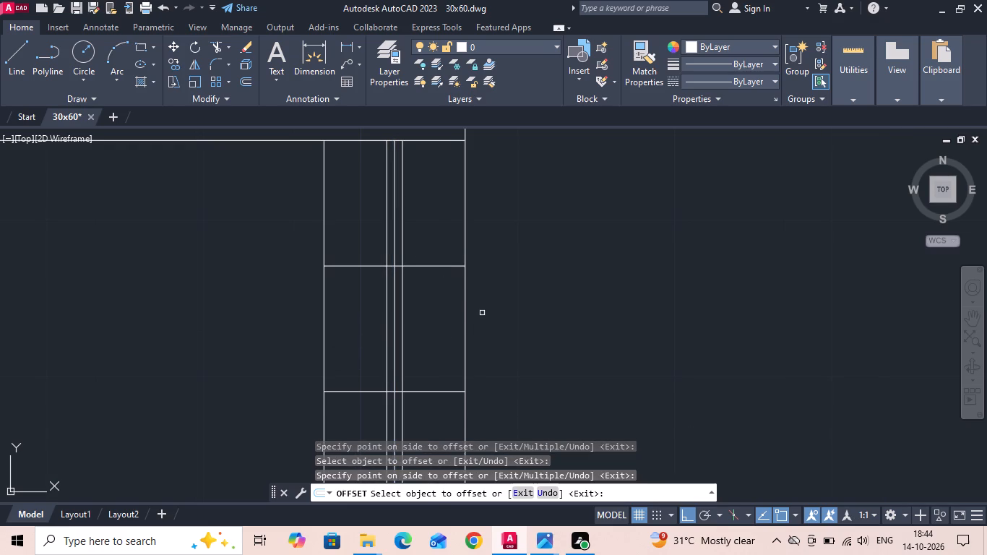
pyautogui.press('Escape')
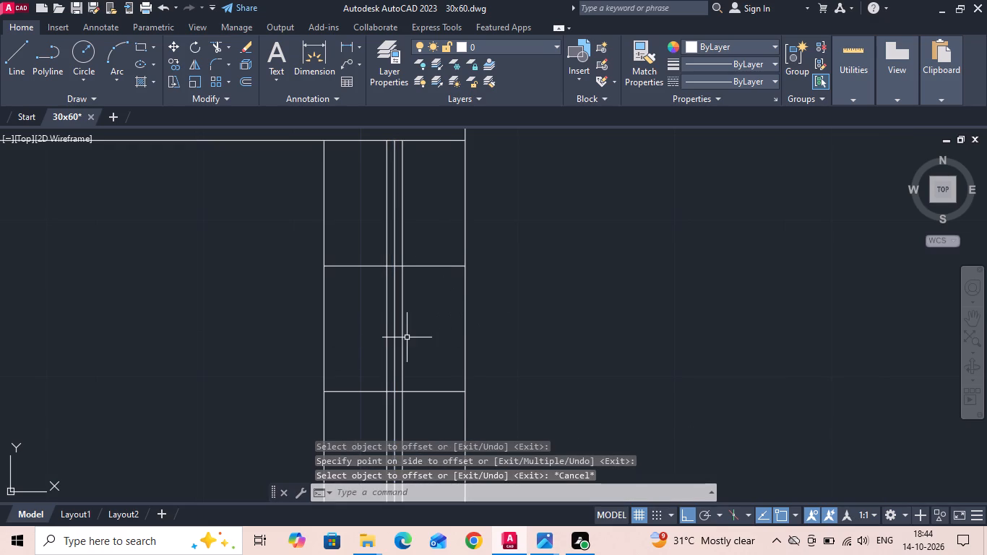
pyautogui.click(394, 311)
pyautogui.press('Delete')
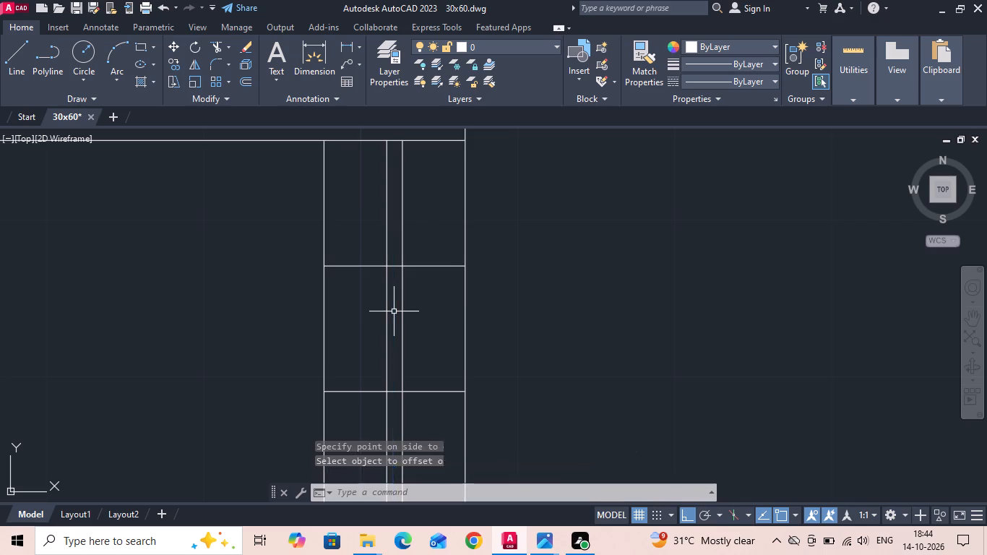
# Offset the two middle panel lines 1" outward, one to the west and one to the east.
pyautogui.press('o')
pyautogui.press('Return')
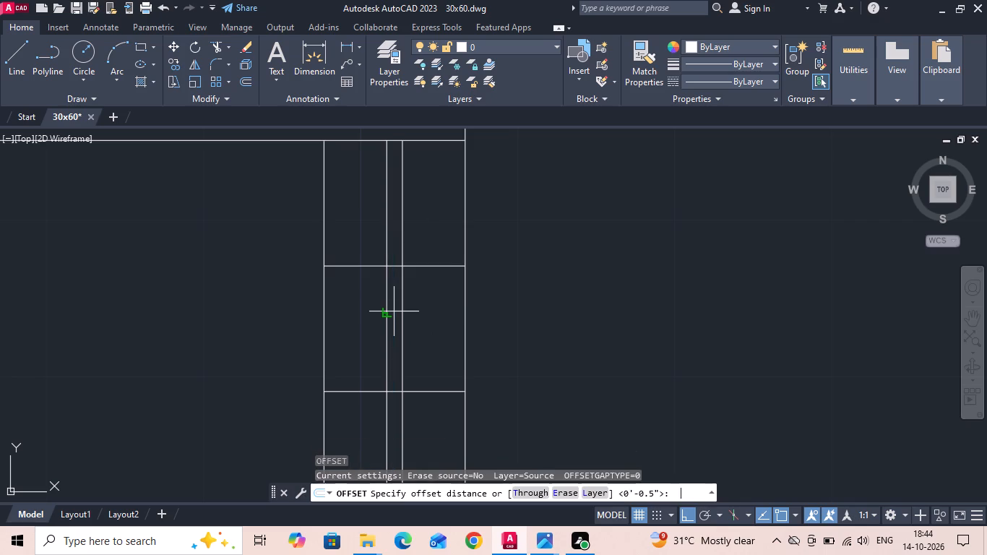
pyautogui.press('1')
pyautogui.press('Return')
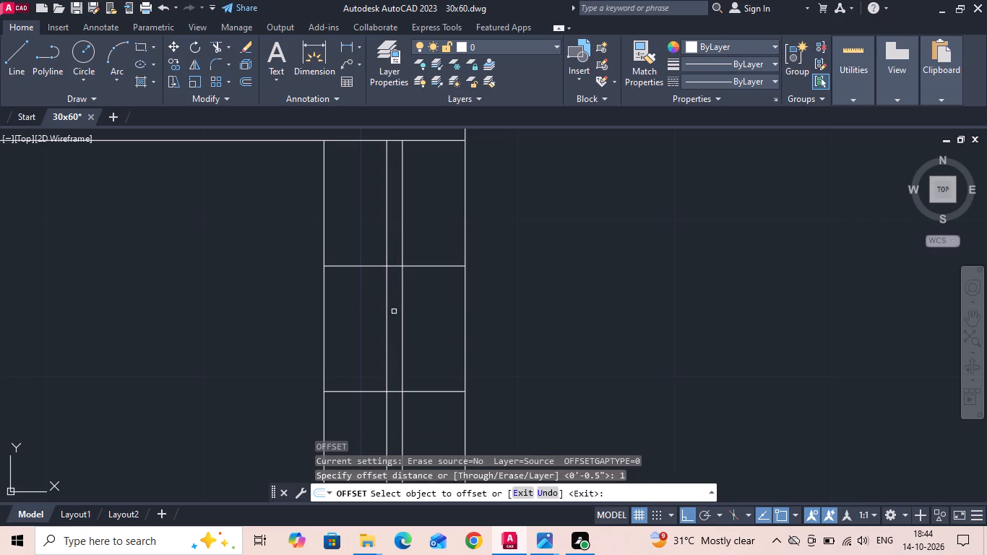
pyautogui.moveTo(385, 326); pyautogui.dragTo(363, 333)
pyautogui.click(333, 339)
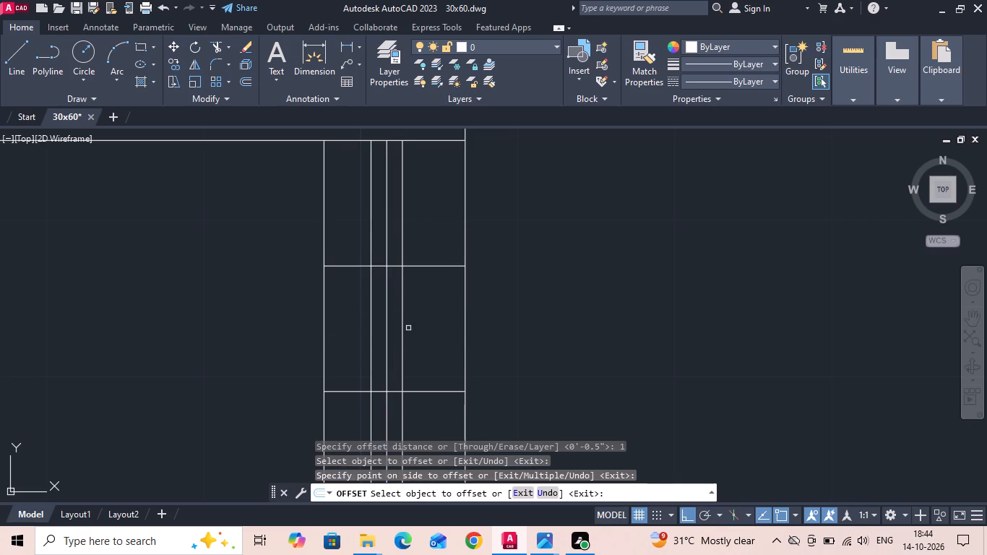
pyautogui.moveTo(402, 330); pyautogui.dragTo(416, 322)
pyautogui.click(439, 315)
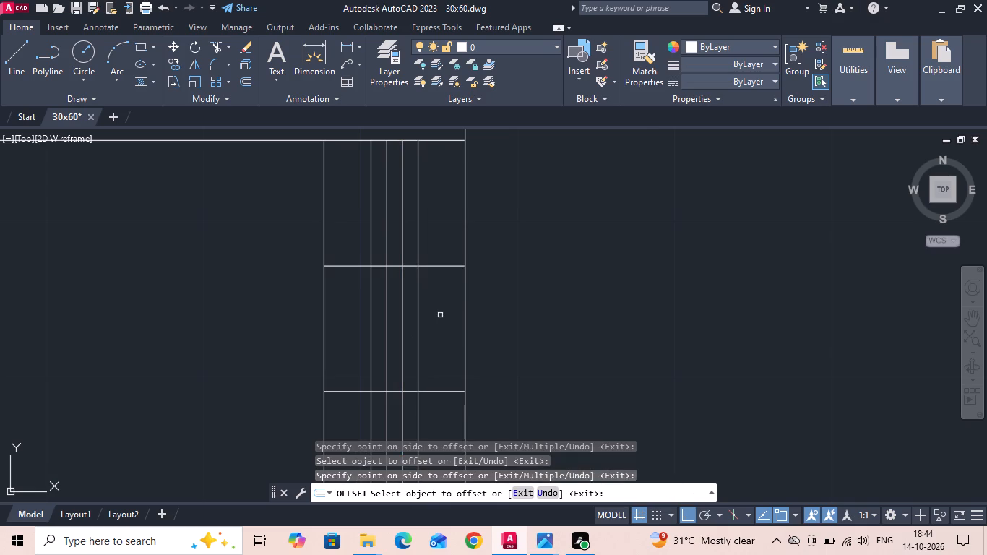
pyautogui.press('Escape')
# Offset both horizontal division lines of the window 1" to the north and 1" to the south.
pyautogui.press('o')
pyautogui.press('Return')
pyautogui.press('1')
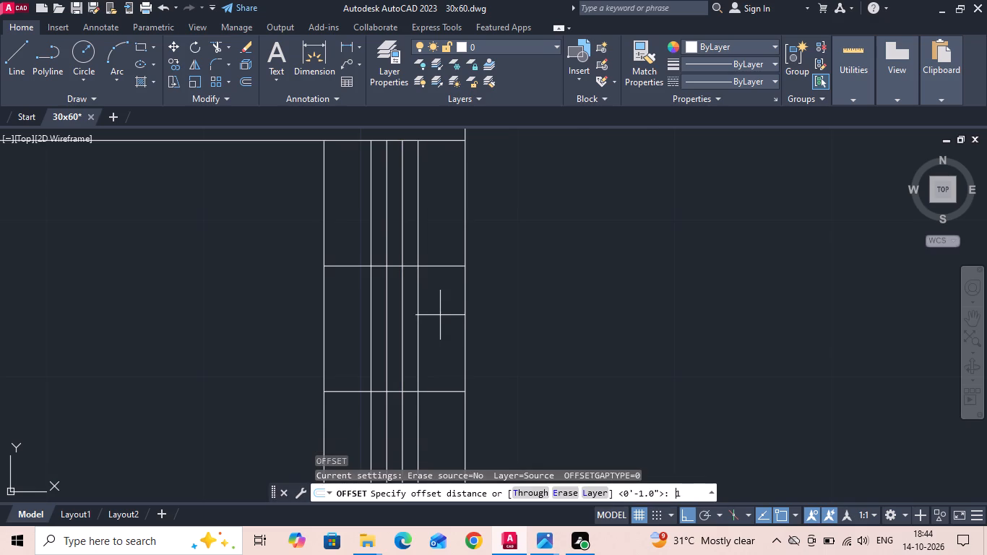
pyautogui.press('Return')
pyautogui.click(436, 269)
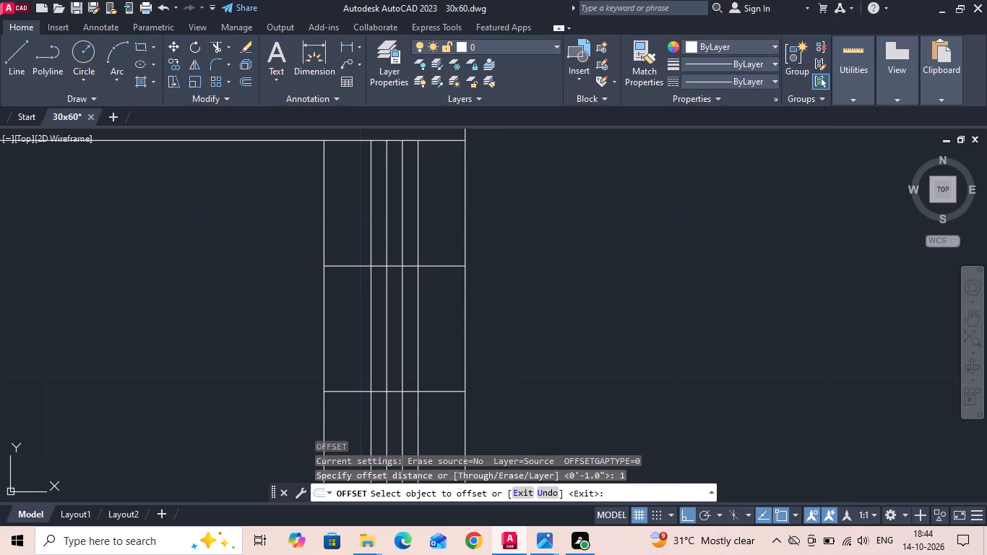
pyautogui.click(443, 238)
pyautogui.click(441, 266)
pyautogui.click(449, 223)
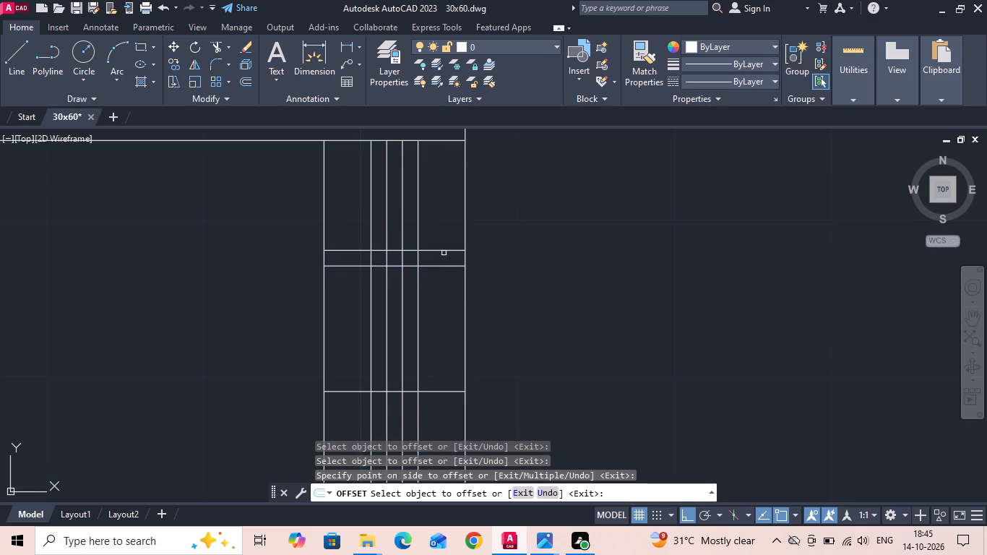
pyautogui.click(439, 267)
pyautogui.moveTo(431, 335); pyautogui.dragTo(431, 342)
pyautogui.click(432, 391)
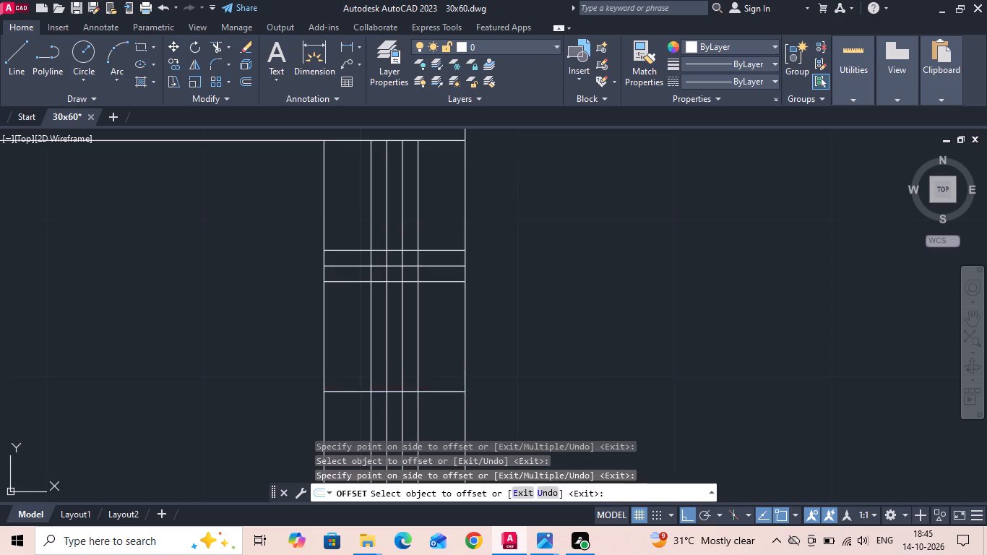
pyautogui.click(439, 353)
pyautogui.moveTo(440, 390); pyautogui.dragTo(439, 397)
pyautogui.click(436, 418)
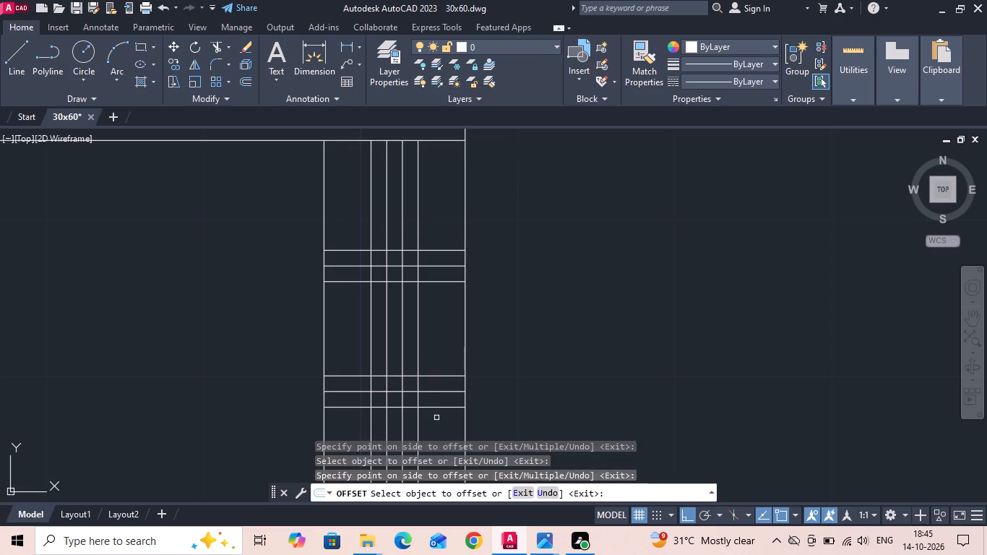
pyautogui.press('Escape')
# Trim the ends of all cross lines that extend west and east beyond the outermost panel lines.
pyautogui.write('TR')
pyautogui.press('space')
pyautogui.press('space')
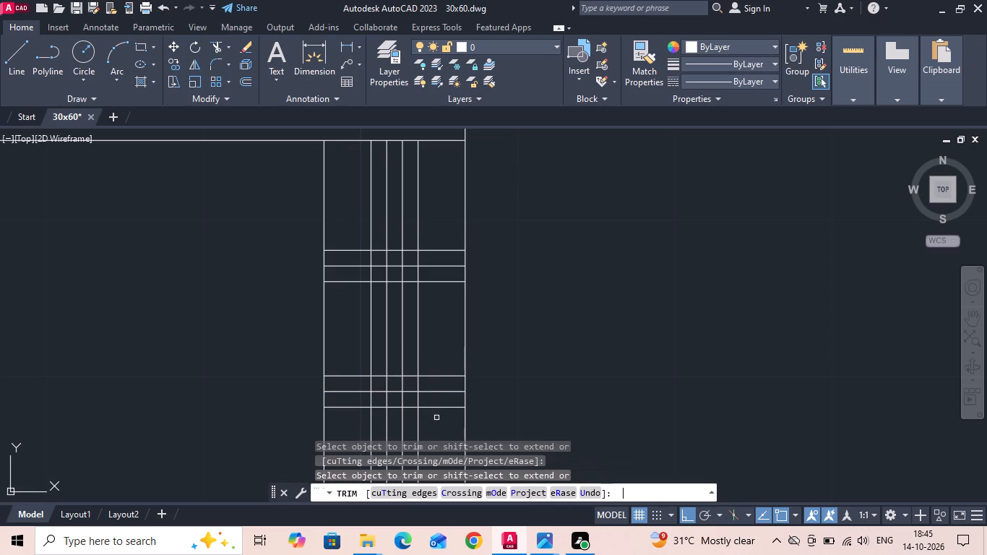
pyautogui.click(362, 229)
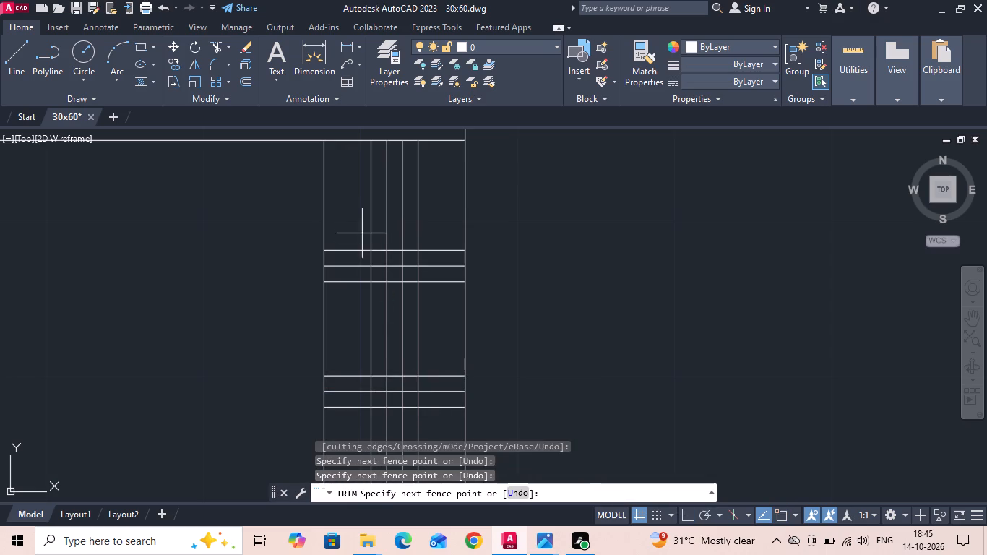
pyautogui.click(344, 414)
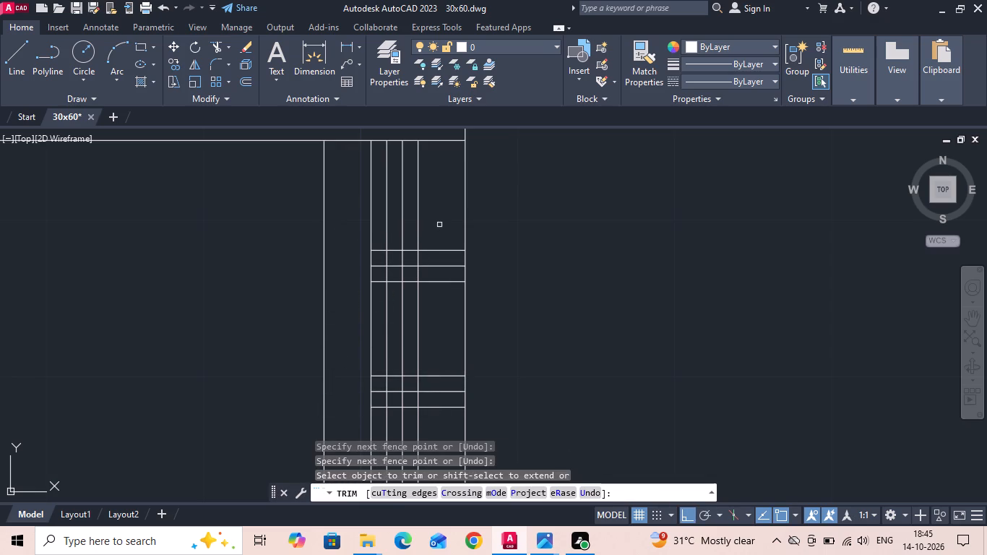
pyautogui.moveTo(440, 223); pyautogui.dragTo(441, 233)
pyautogui.click(443, 423)
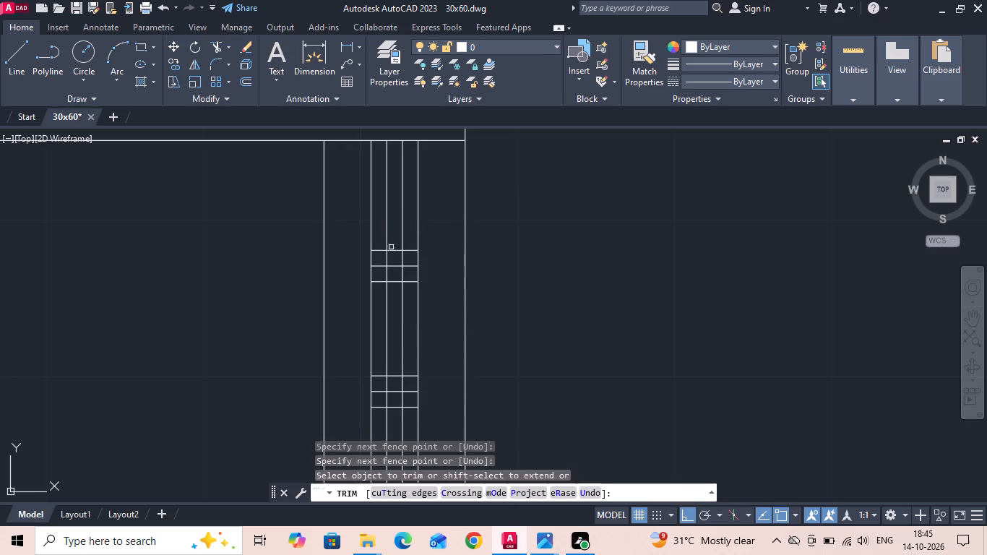
# At the northern division, trim the surplus panel lines and cross-line pieces to form the step between the first two sliding panels.
pyautogui.click(371, 319)
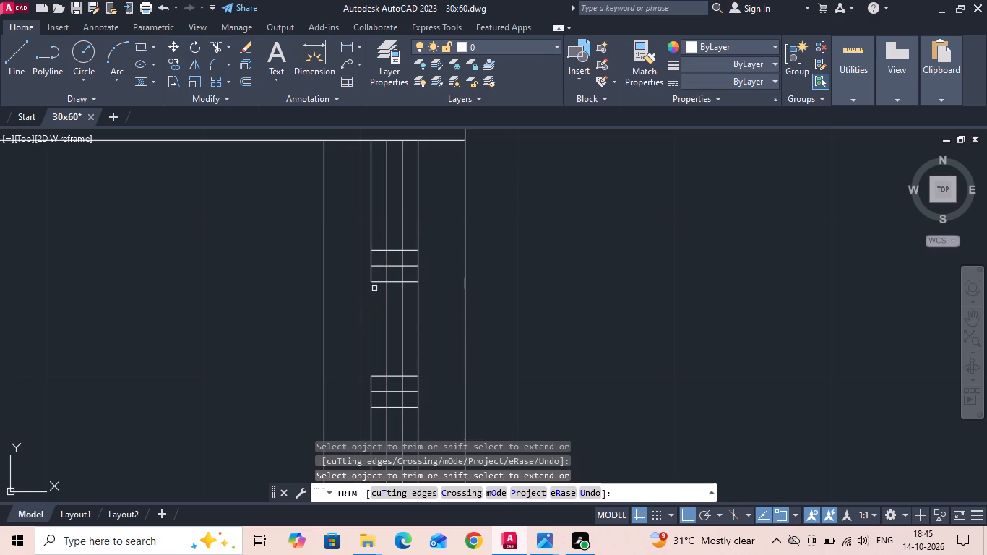
pyautogui.scroll(1, 377, 275)
pyautogui.click(377, 275)
pyautogui.click(377, 222)
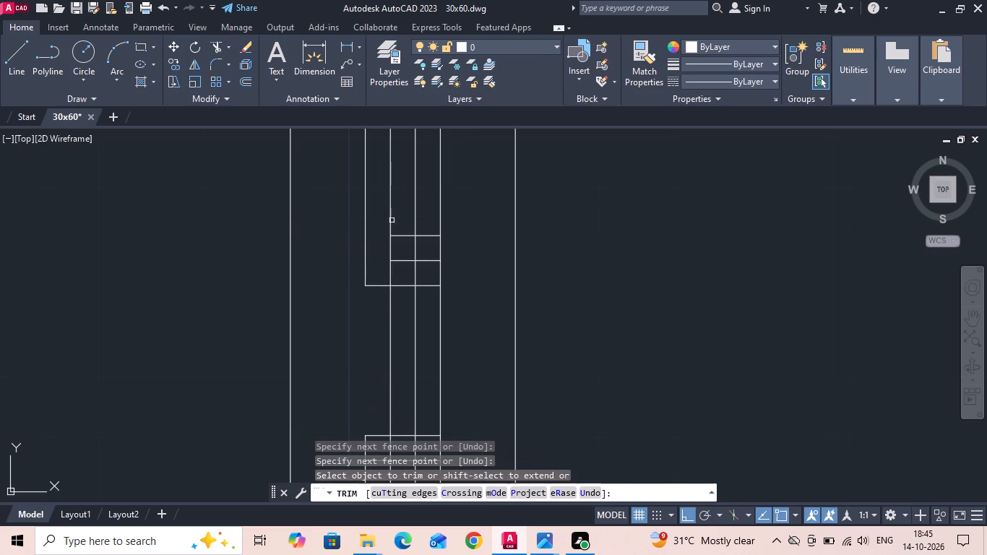
pyautogui.moveTo(405, 217); pyautogui.dragTo(428, 215)
pyautogui.click(454, 227)
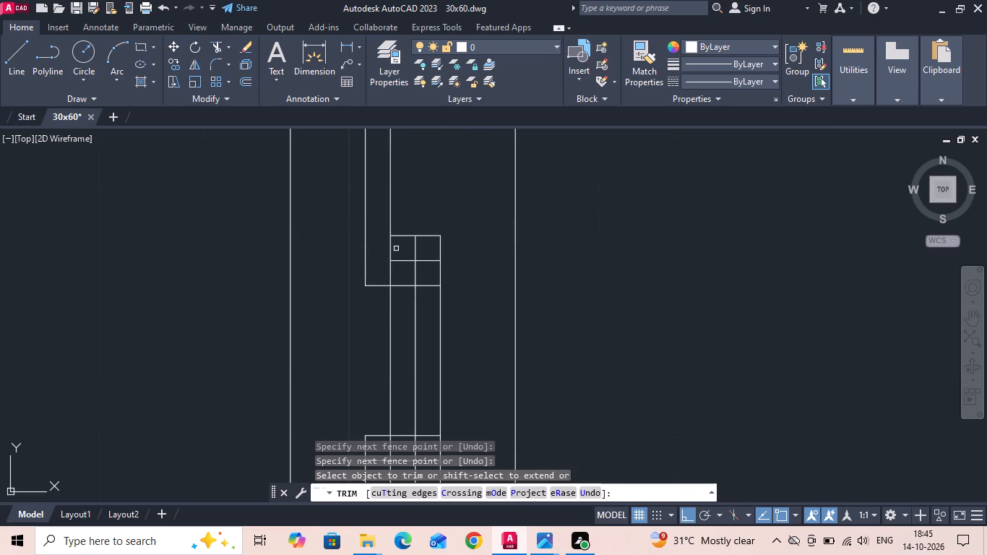
pyautogui.scroll(-1, 402, 239)
pyautogui.moveTo(415, 231); pyautogui.dragTo(416, 237)
pyautogui.click(432, 289)
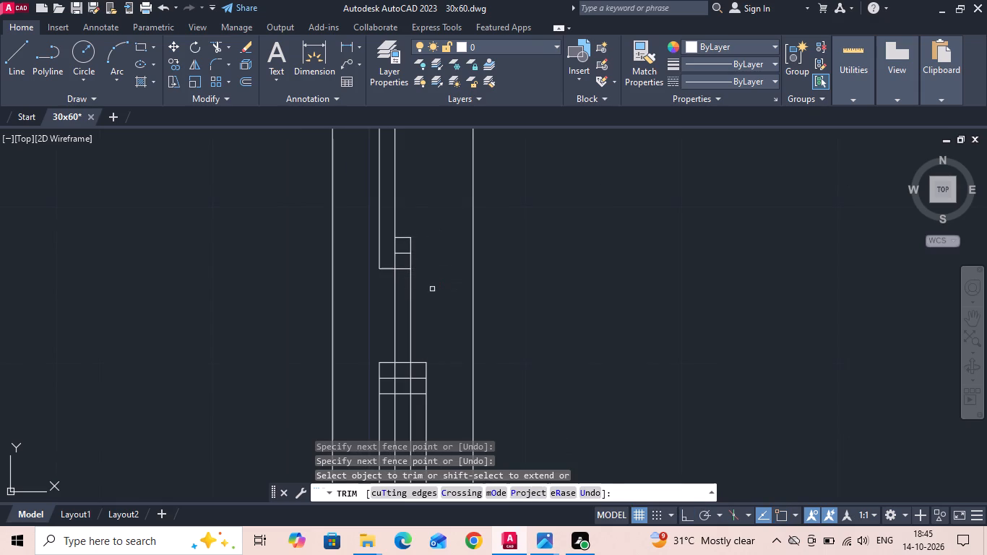
pyautogui.click(403, 249)
pyautogui.moveTo(401, 316); pyautogui.dragTo(408, 243, button='middle')
pyautogui.click(410, 272)
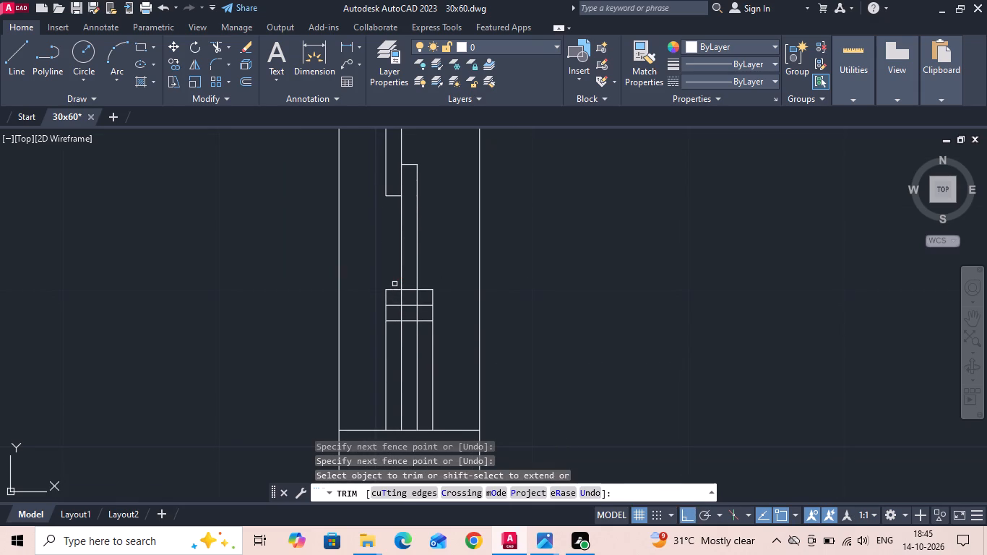
# At the southern division, trim the surplus panel lines and cross-line pieces to finish the three stepped sliding panels.
pyautogui.click(395, 284)
pyautogui.click(381, 352)
pyautogui.click(401, 358)
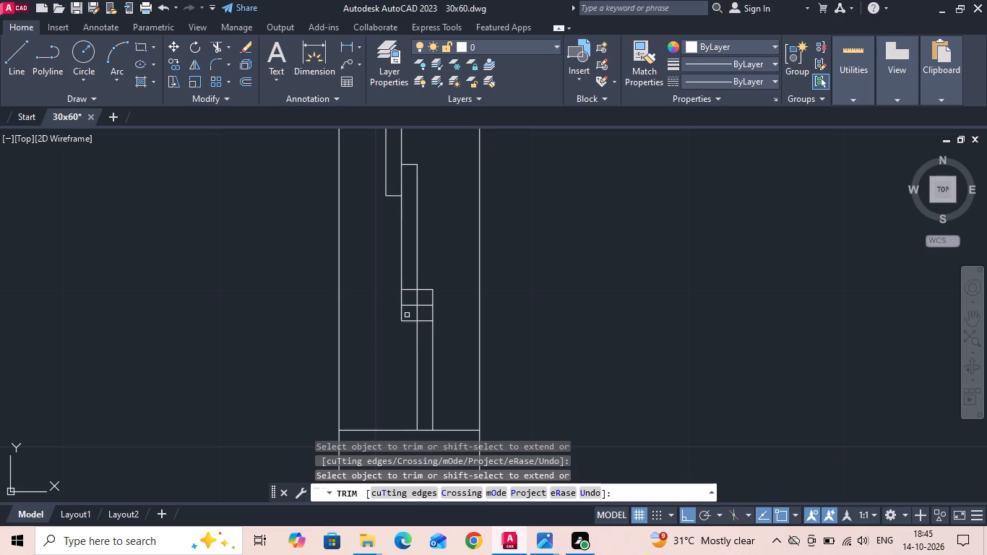
pyautogui.click(408, 309)
pyautogui.click(408, 277)
pyautogui.click(424, 305)
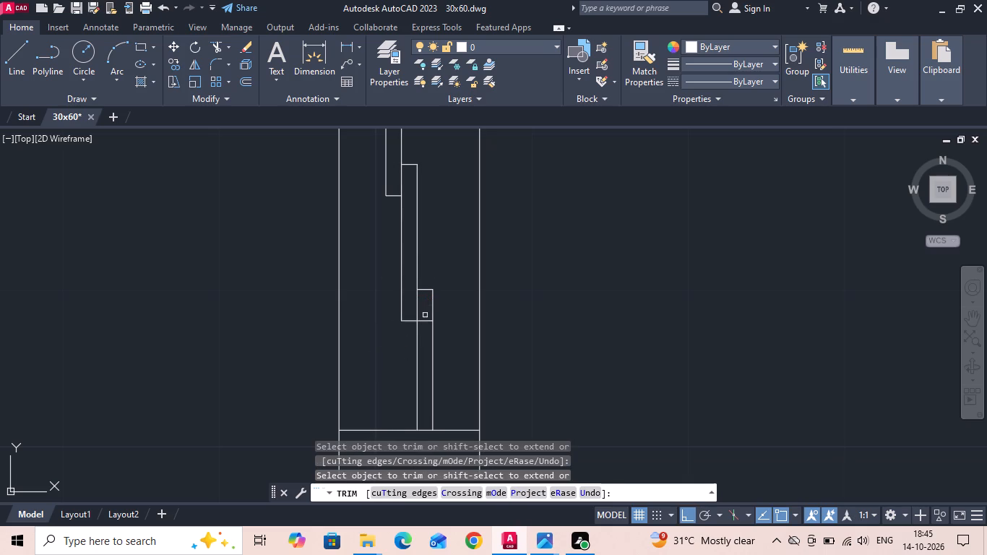
pyautogui.click(425, 320)
pyautogui.scroll(-2, 417, 353)
pyautogui.scroll(-1, 544, 308)
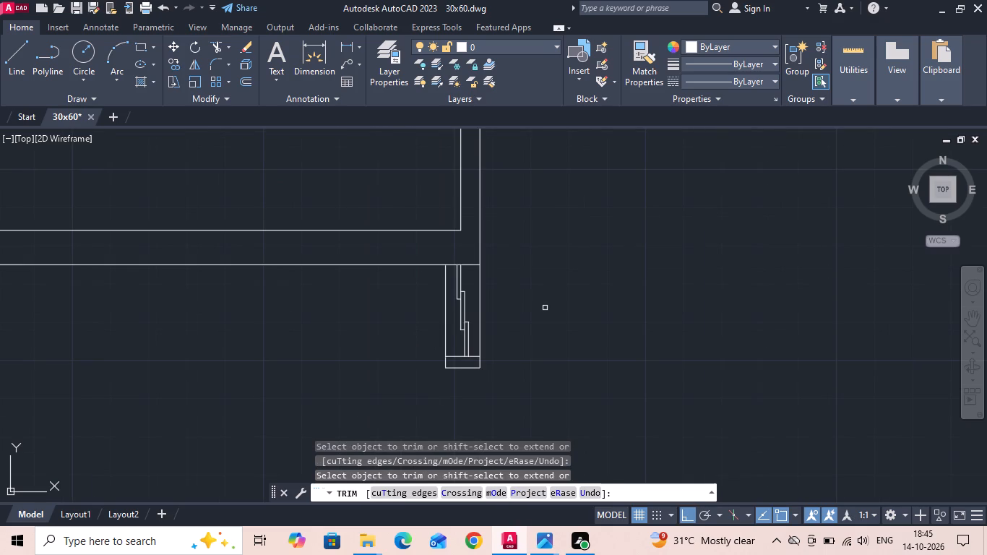
pyautogui.press('Escape')
# Save the drawing.
pyautogui.hotkey('ctrl', 's')
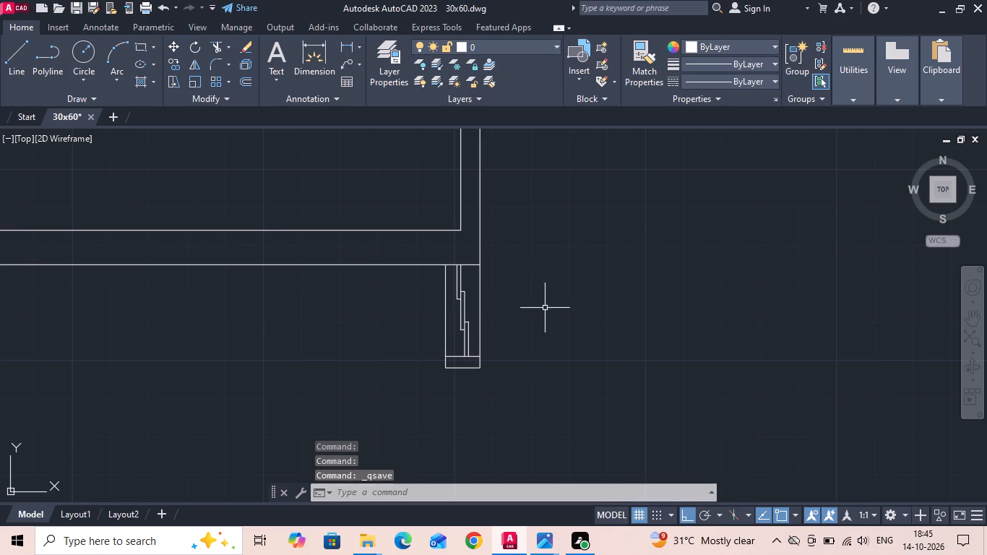
pyautogui.hotkey('ctrl', 's')
pyautogui.scroll(-2, 376, 280)
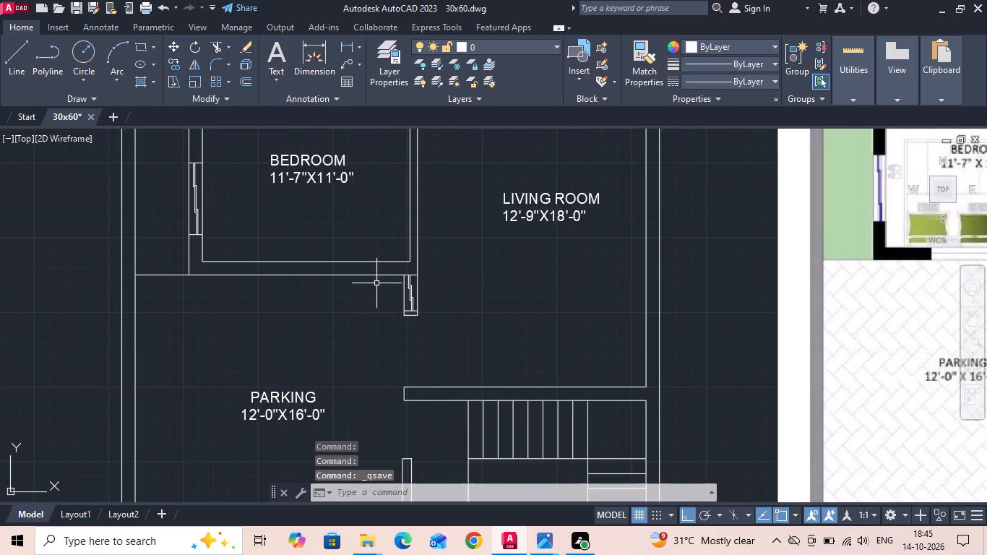
# Copy the parking–living room sliding window, based at its jamb's outer corner, to the inner southwest corner of the toilet.
pyautogui.moveTo(366, 296); pyautogui.dragTo(379, 338, button='middle')
pyautogui.scroll(-1, 379, 339)
pyautogui.moveTo(379, 343); pyautogui.dragTo(379, 400, button='middle')
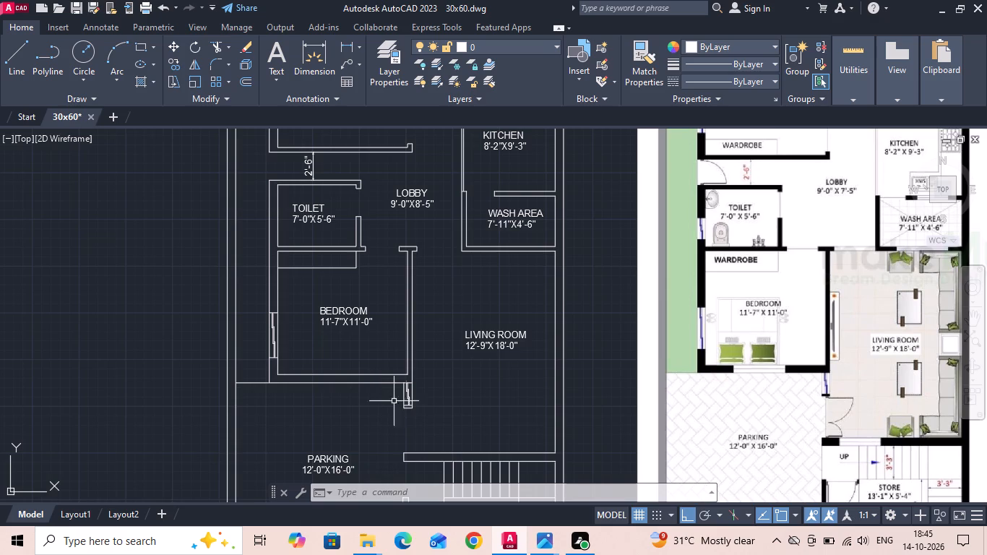
pyautogui.scroll(3, 418, 412)
pyautogui.moveTo(341, 285); pyautogui.dragTo(349, 321)
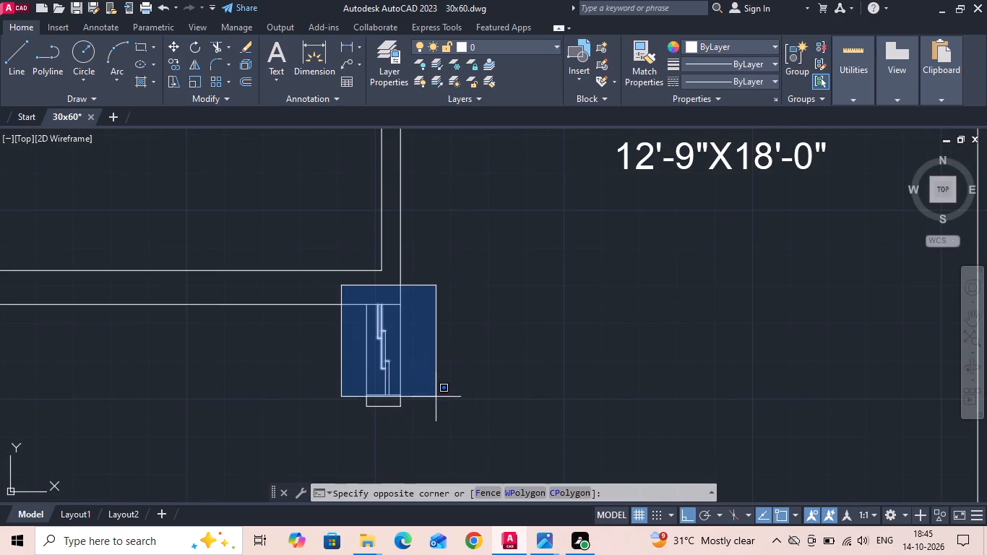
pyautogui.click(436, 401)
pyautogui.rightClick(436, 401)
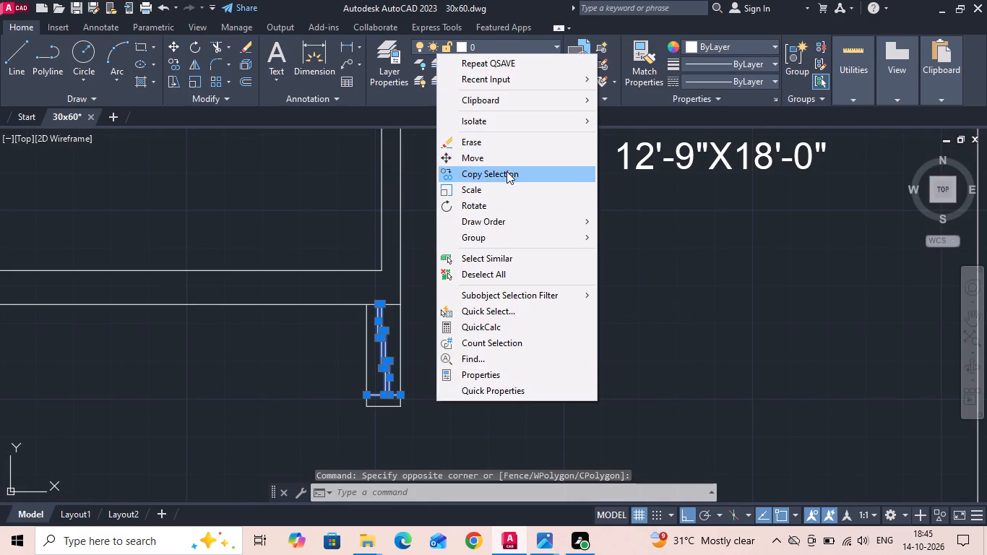
pyautogui.click(507, 171)
pyautogui.click(403, 411)
pyautogui.scroll(-3, 419, 412)
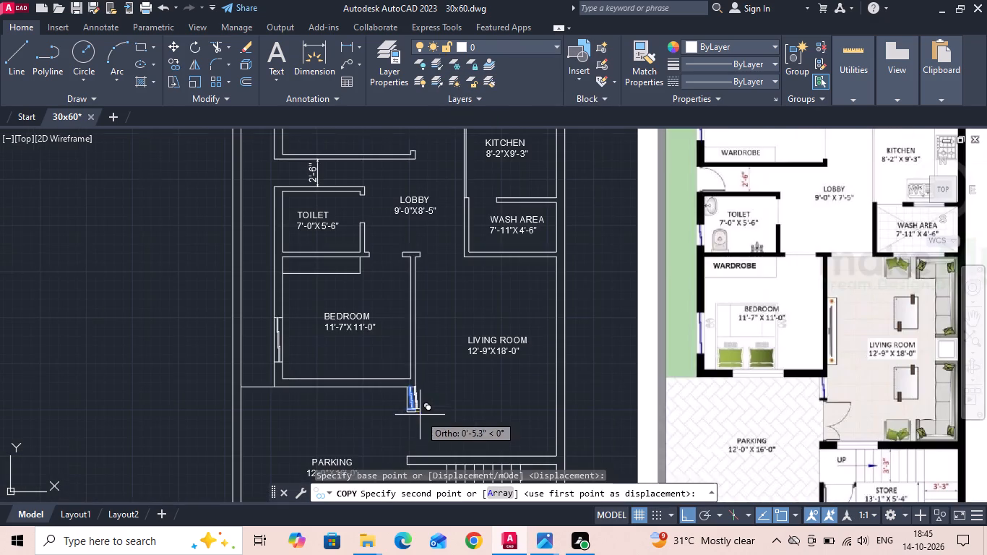
pyautogui.scroll(3, 275, 239)
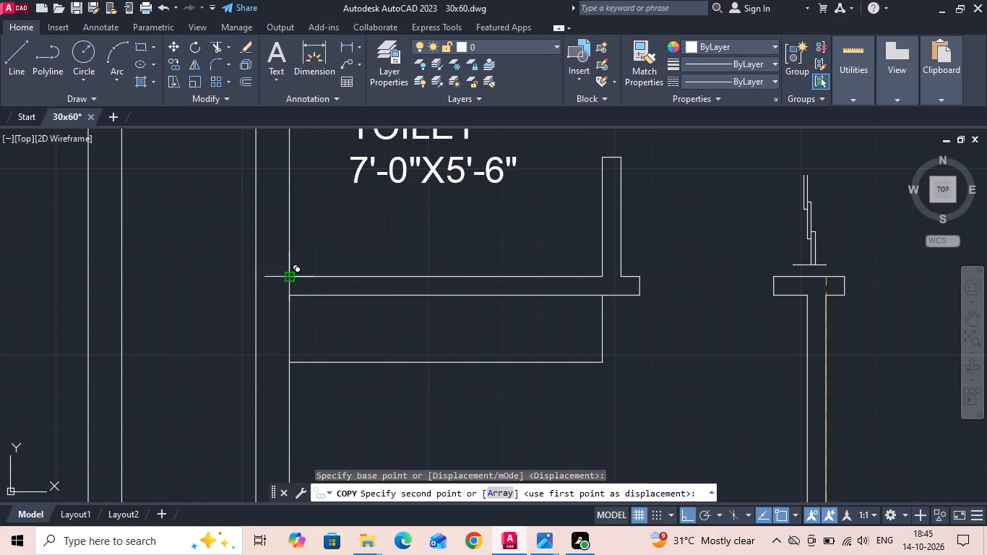
pyautogui.click(292, 274)
pyautogui.press('Escape')
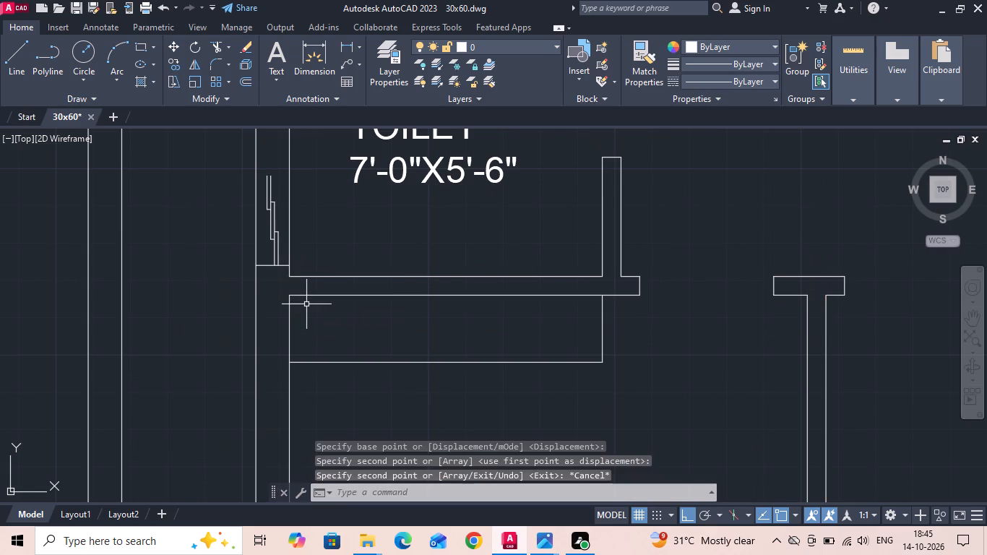
# Copy the toilet window's southern end line 2' north to close the window's northern end.
pyautogui.moveTo(306, 288); pyautogui.dragTo(333, 357, button='middle')
pyautogui.scroll(2, 308, 359)
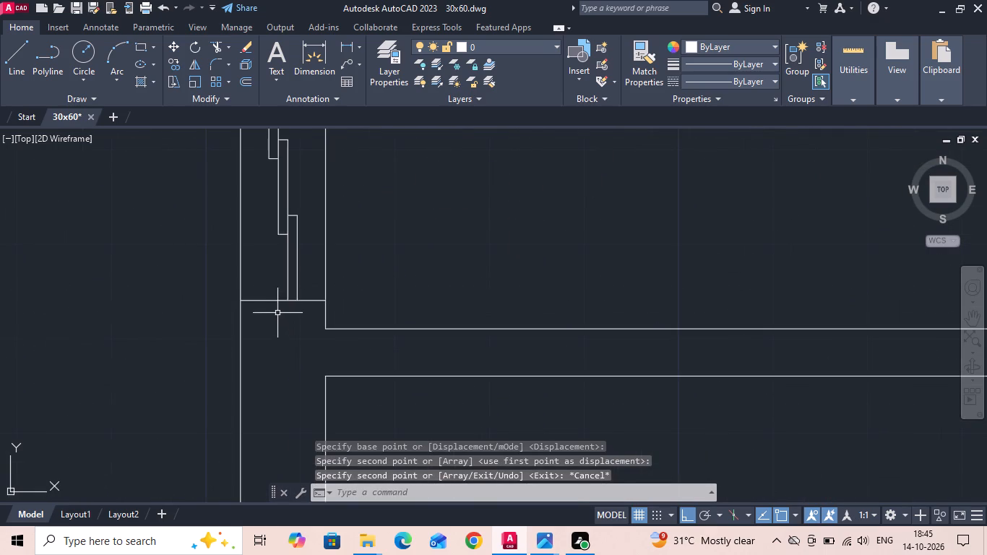
pyautogui.click(276, 311)
pyautogui.click(256, 273)
pyautogui.rightClick(256, 273)
pyautogui.click(296, 273)
pyautogui.moveTo(470, 282); pyautogui.dragTo(473, 267)
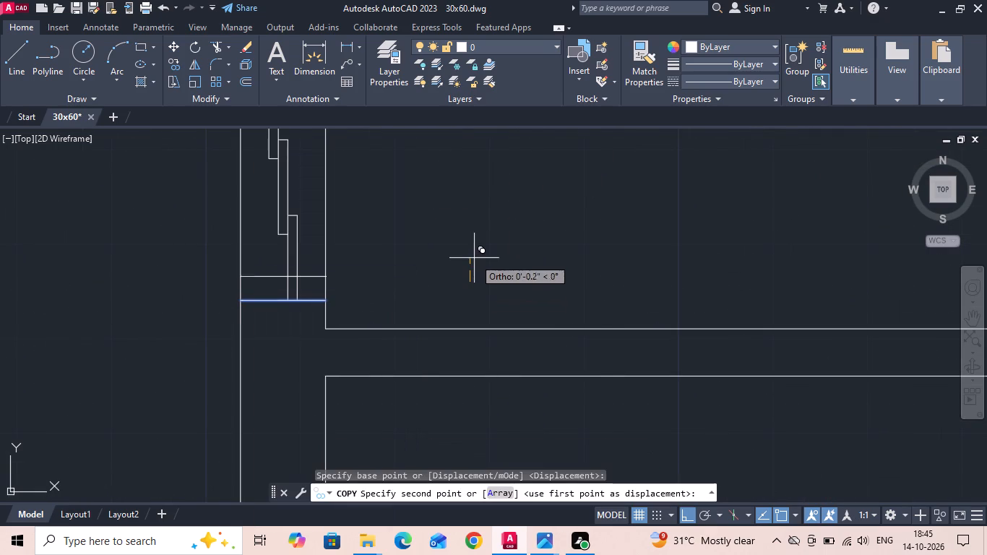
pyautogui.write("2'")
pyautogui.press('Return')
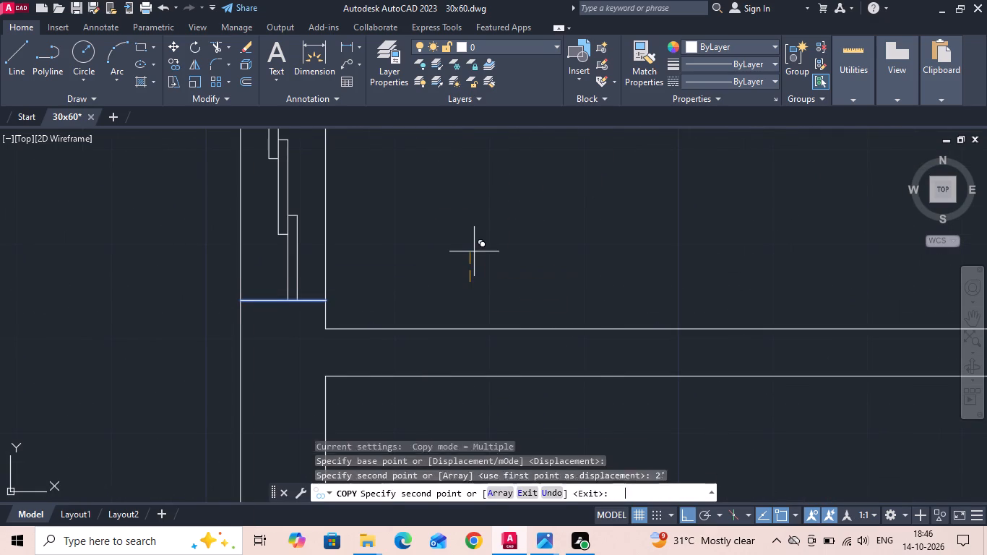
pyautogui.press('Escape')
# Compare the toilet window with the reference plan and move the whole window 9" north along the west wall.
pyautogui.scroll(-4, 405, 266)
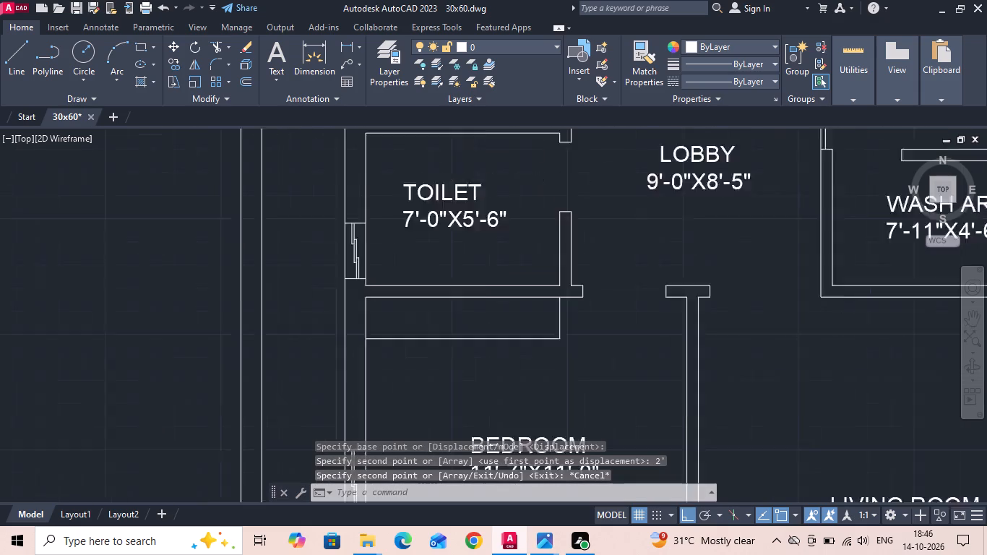
pyautogui.moveTo(535, 293); pyautogui.dragTo(199, 291, button='middle')
pyautogui.scroll(1, 837, 270)
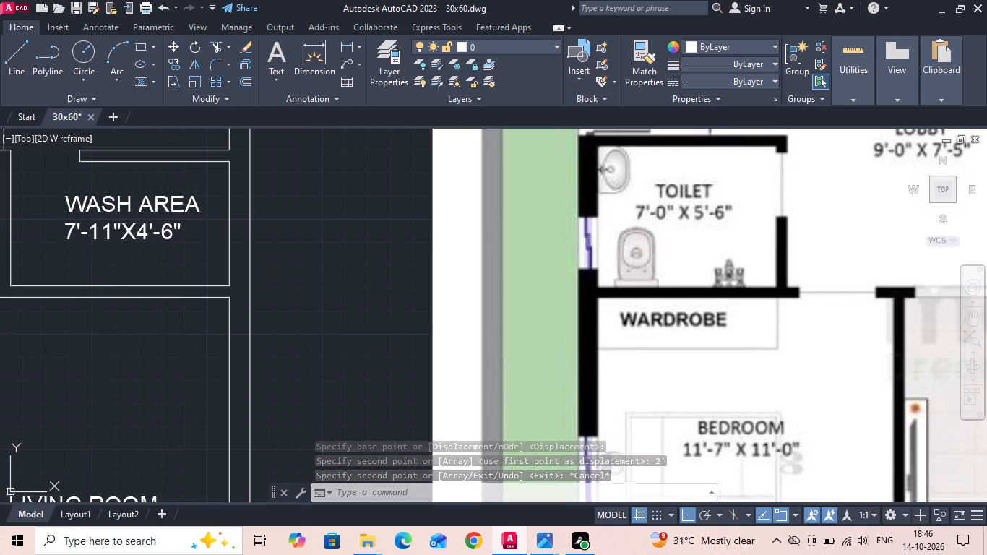
pyautogui.scroll(-2, 746, 241)
pyautogui.scroll(4, 289, 251)
pyautogui.moveTo(263, 270); pyautogui.dragTo(287, 340, button='middle')
pyautogui.moveTo(160, 348); pyautogui.dragTo(199, 319)
pyautogui.click(287, 191)
pyautogui.rightClick(286, 191)
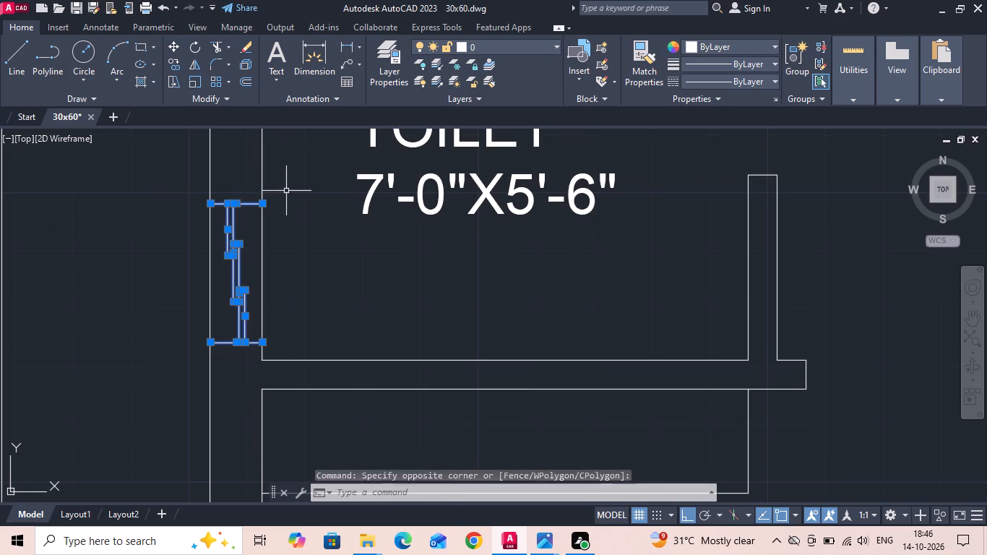
pyautogui.click(319, 278)
pyautogui.moveTo(329, 309); pyautogui.dragTo(323, 287)
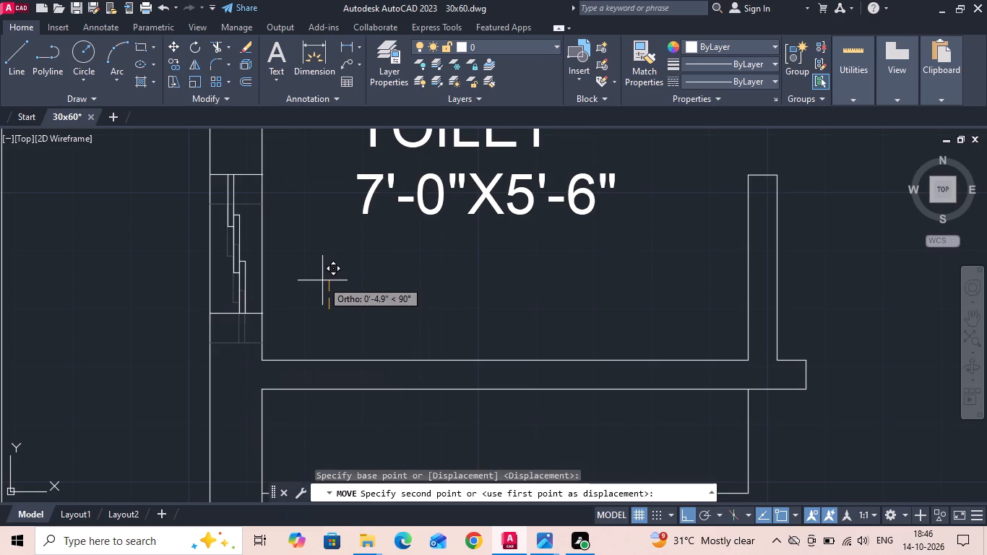
pyautogui.press('9')
pyautogui.press('Return')
# On the reference image, measure from the south end of the 11'-7"x15'-1" bedroom's west window to the wall below the wardrobe.
pyautogui.scroll(-1, 292, 425)
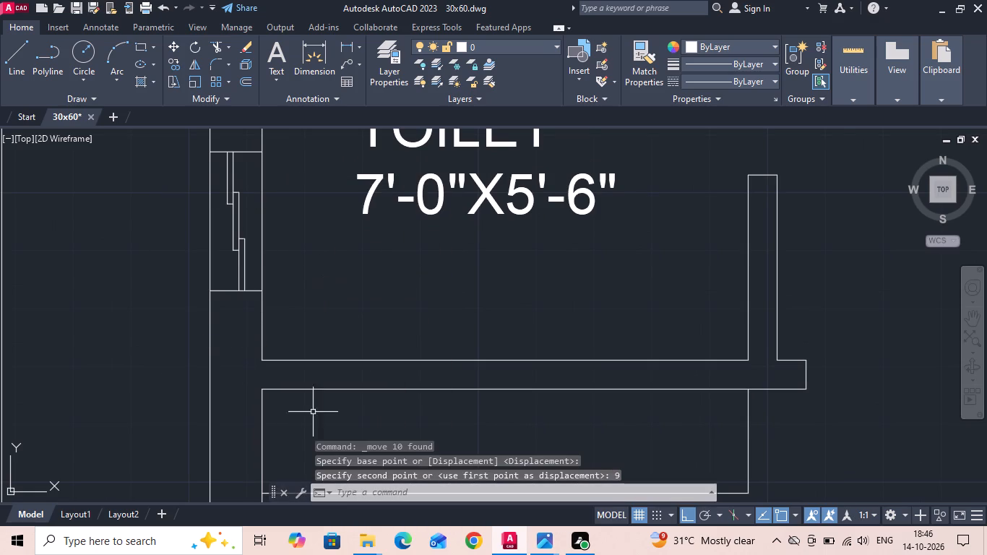
pyautogui.scroll(-1, 296, 423)
pyautogui.moveTo(266, 350); pyautogui.dragTo(204, 277, button='middle')
pyautogui.scroll(-2, 204, 277)
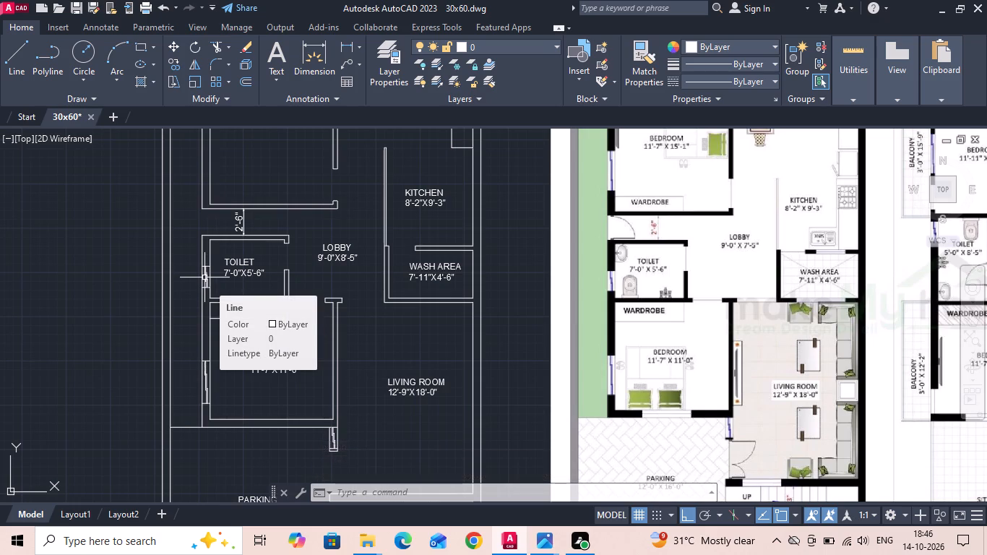
pyautogui.click(348, 43)
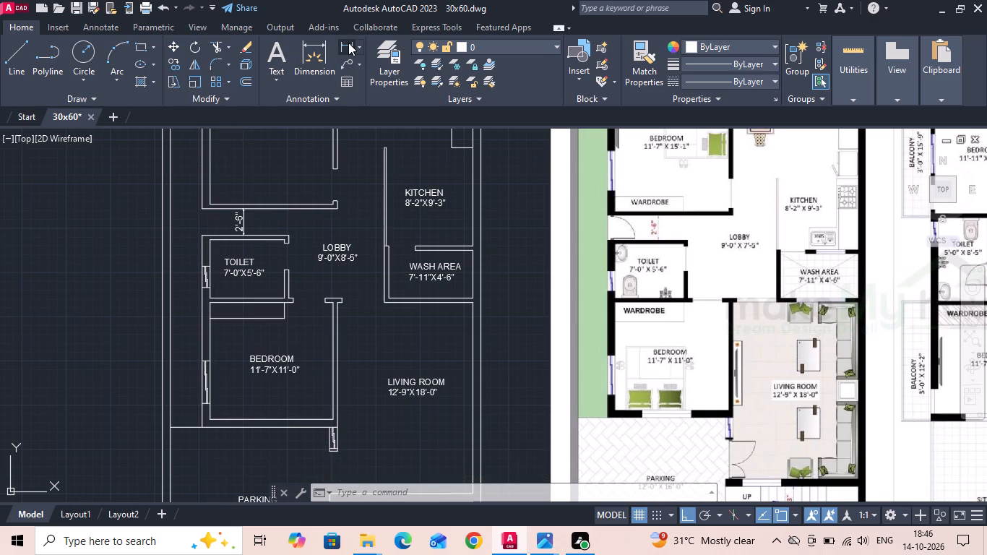
pyautogui.scroll(4, 621, 189)
pyautogui.moveTo(616, 198); pyautogui.dragTo(575, 227, button='middle')
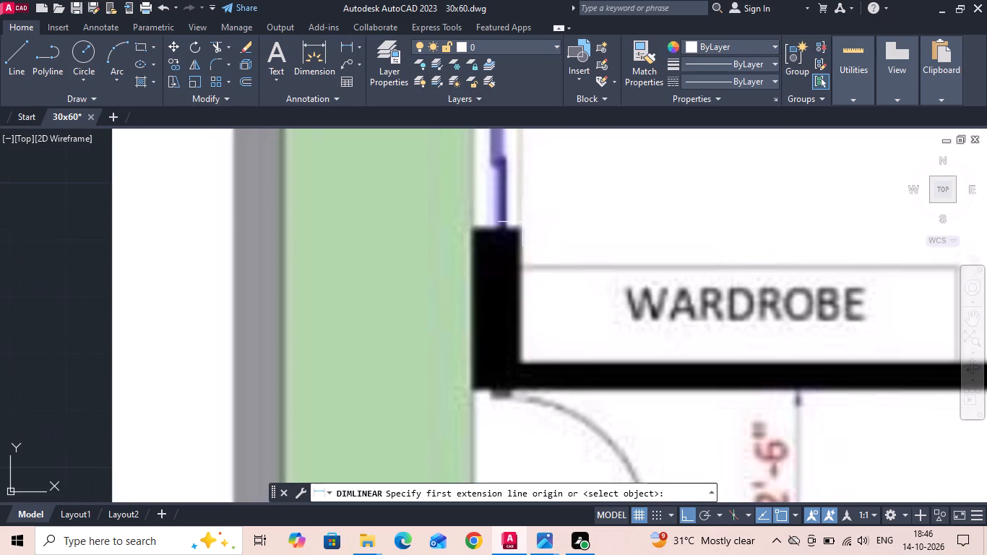
pyautogui.click(519, 227)
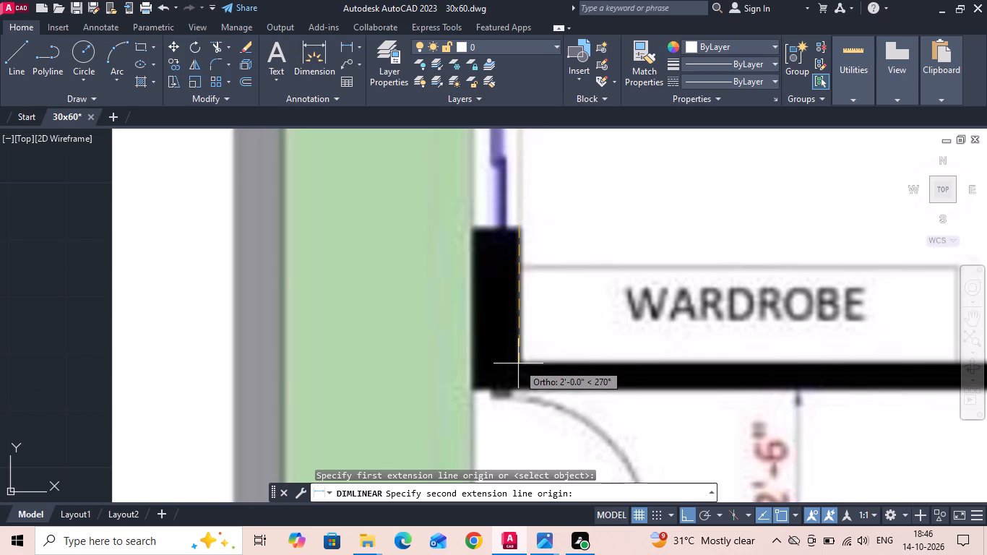
pyautogui.press('Escape')
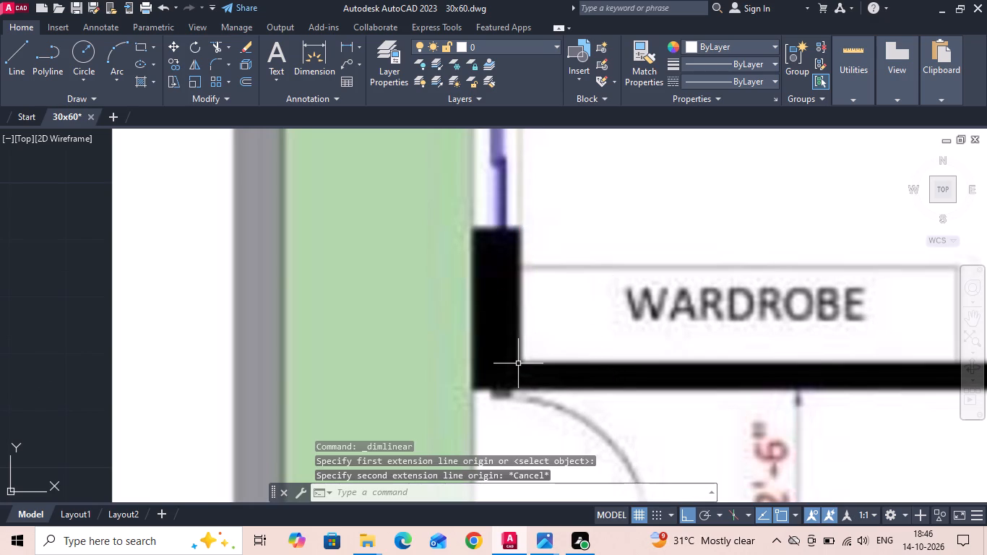
# Measure the depth of the wardrobe in the 11'-7"x11'-0" bedroom.
pyautogui.scroll(-5, 553, 305)
pyautogui.moveTo(567, 388); pyautogui.dragTo(569, 339, button='middle')
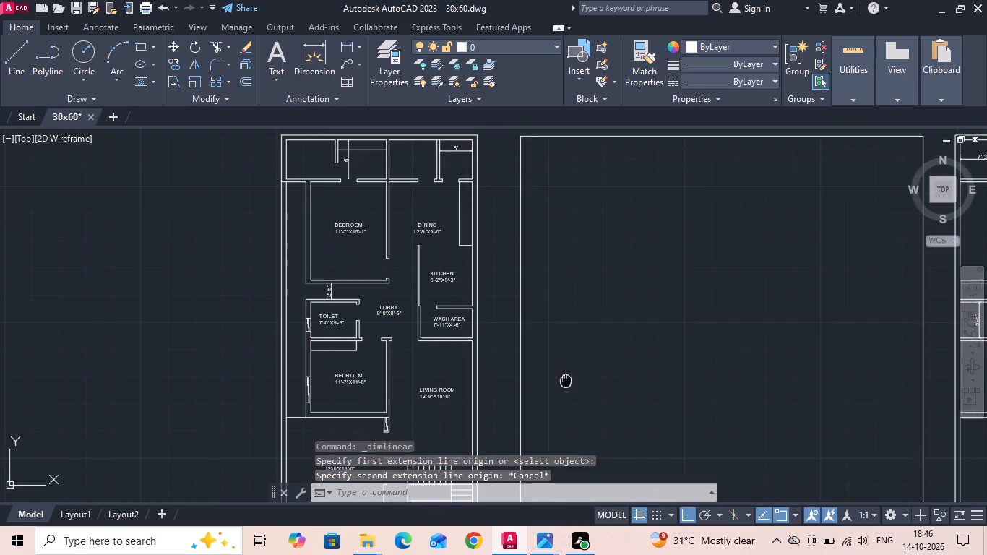
pyautogui.moveTo(569, 339); pyautogui.dragTo(579, 289, button='middle')
pyautogui.scroll(2, 329, 243)
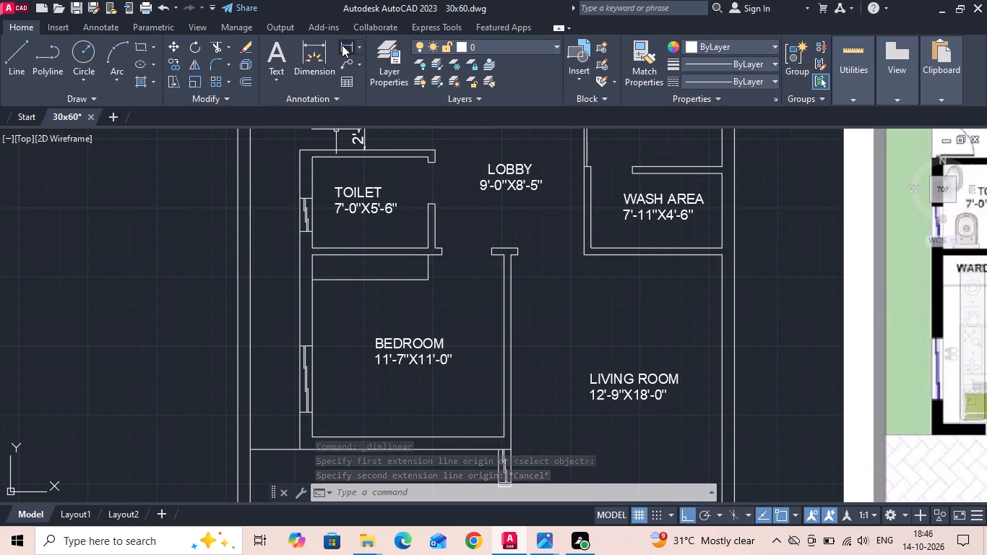
pyautogui.click(342, 45)
pyautogui.scroll(2, 404, 244)
pyautogui.click(387, 276)
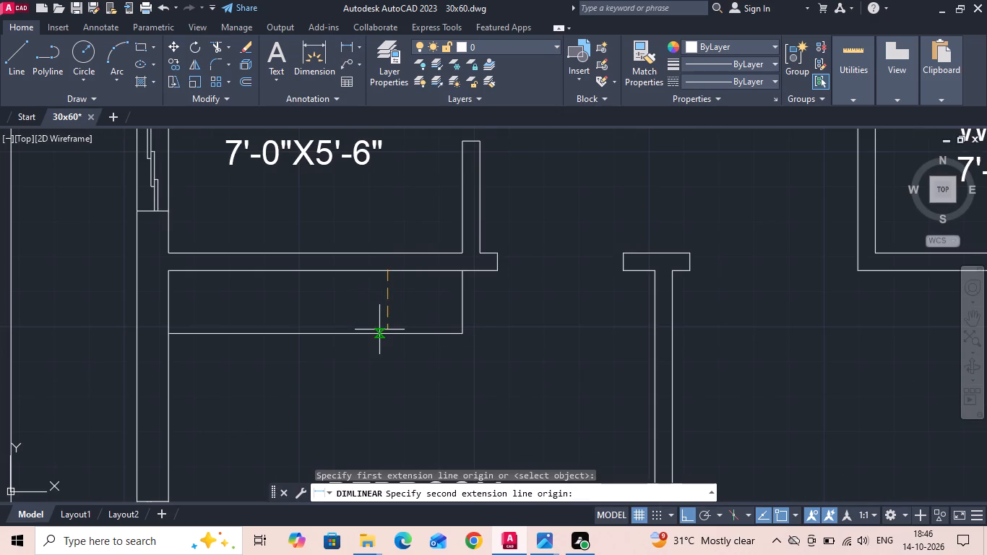
pyautogui.click(379, 331)
pyautogui.press('Escape')
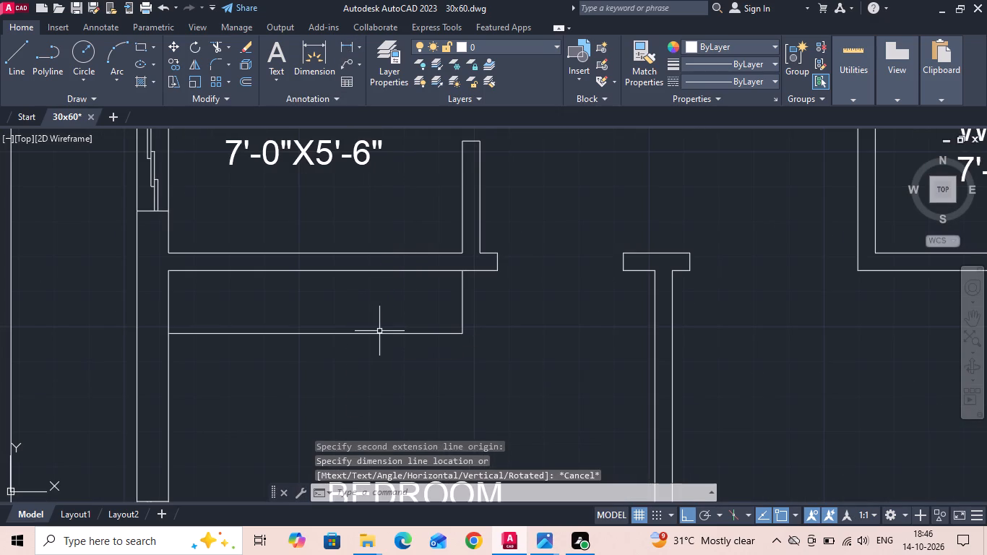
# Measure from the south end of the 11'-7"x11'-0" bedroom's west window to the room's inner southwest corner.
pyautogui.scroll(-4, 379, 331)
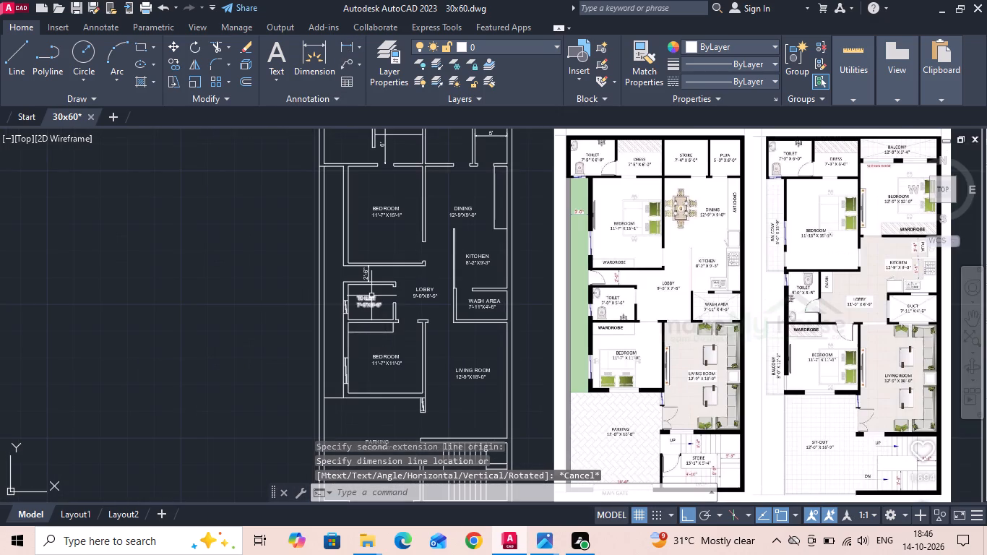
pyautogui.scroll(3, 338, 388)
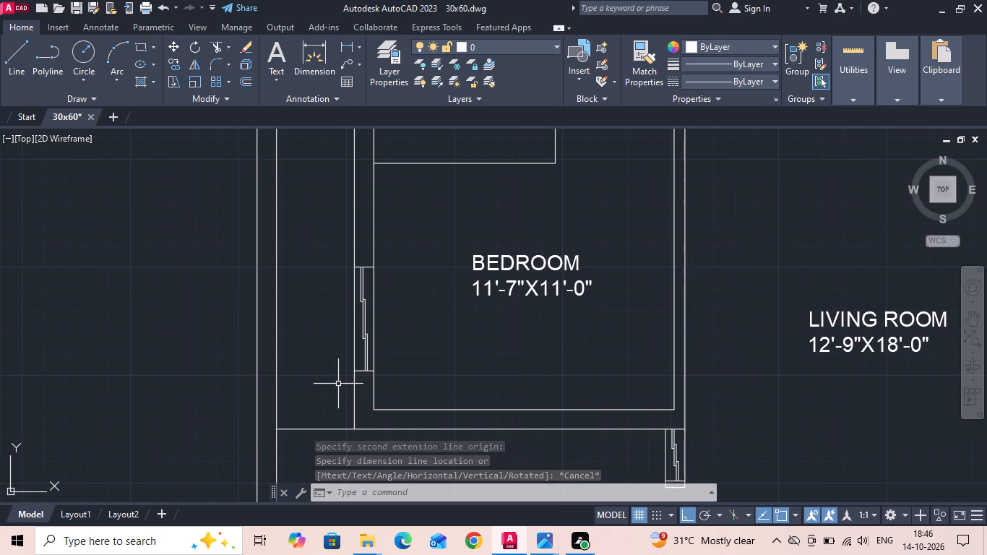
pyautogui.click(352, 50)
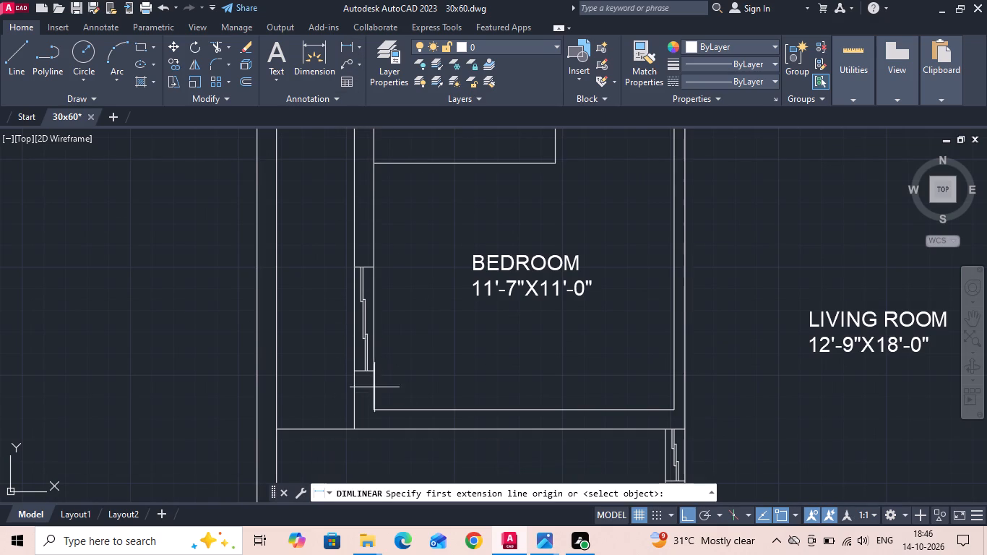
pyautogui.click(376, 369)
pyautogui.click(380, 408)
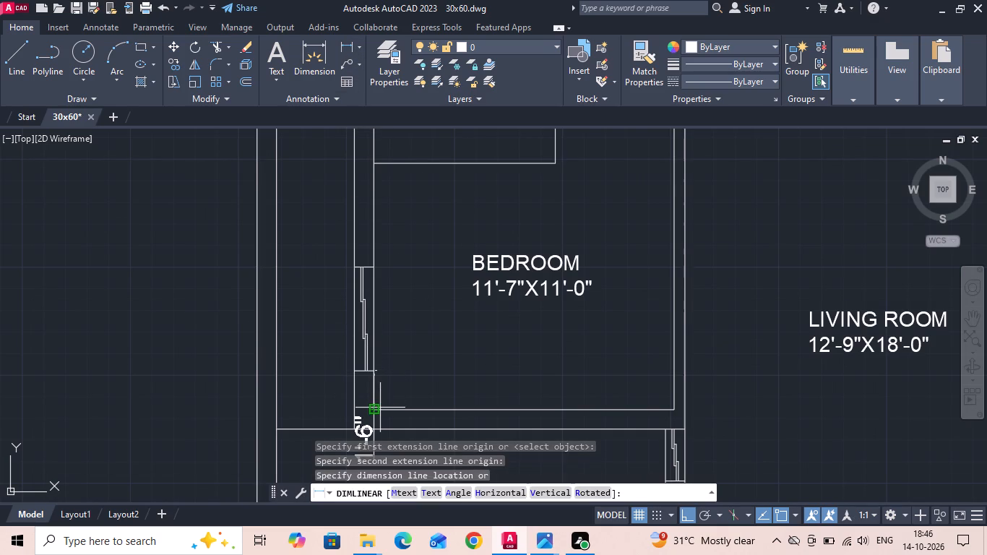
pyautogui.press('Escape')
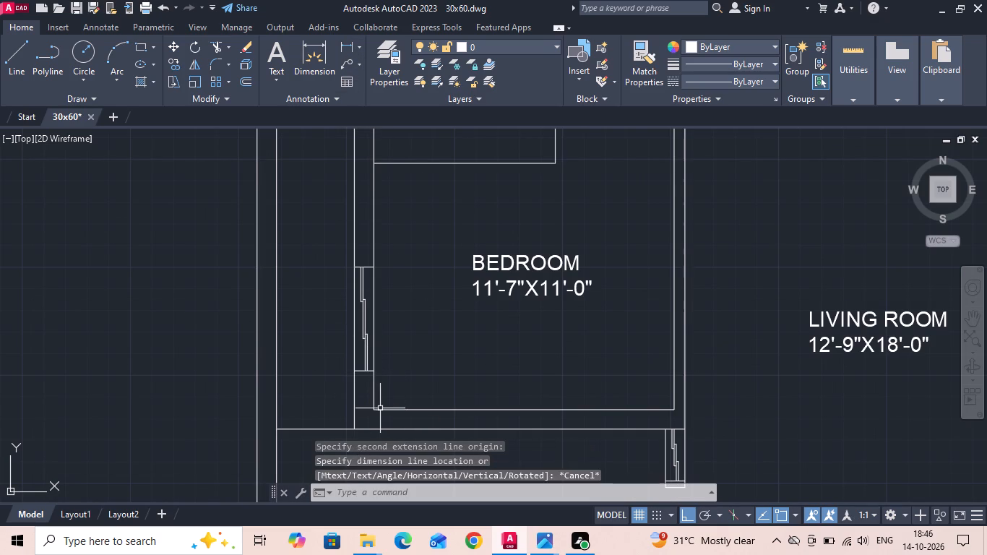
# Copy the 11'-7"x11'-0" bedroom's west window, based at the room's inner southwest corner, to the matching corner of the 11'-7"x15'-1" bedroom.
pyautogui.moveTo(337, 381); pyautogui.dragTo(342, 367)
pyautogui.click(408, 256)
pyautogui.rightClick(408, 256)
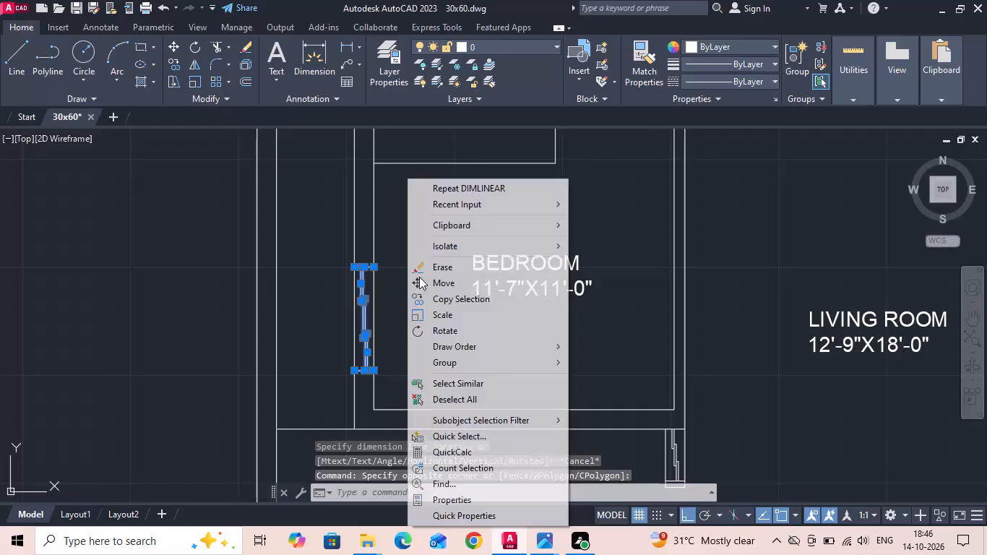
pyautogui.click(446, 304)
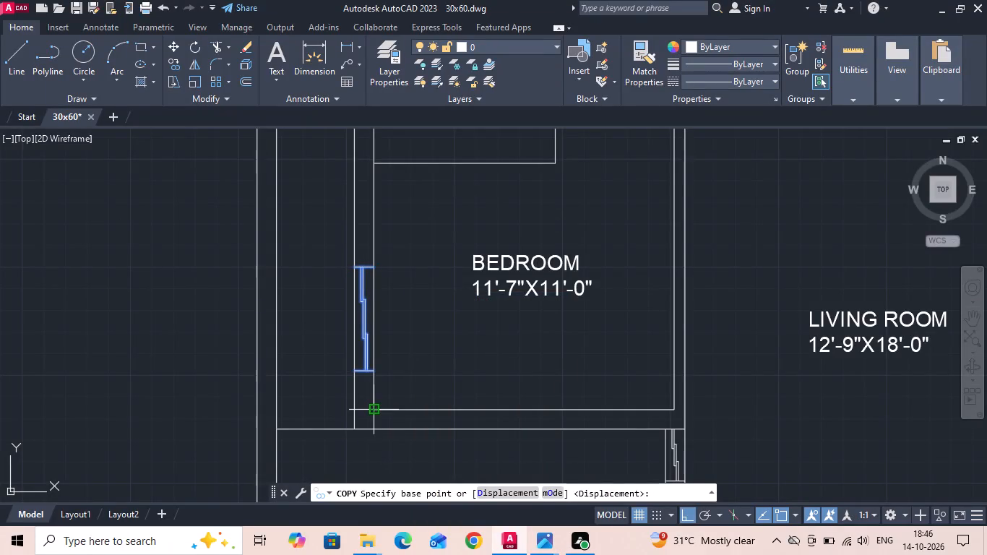
pyautogui.click(374, 412)
pyautogui.scroll(-2, 374, 413)
pyautogui.moveTo(388, 262); pyautogui.dragTo(361, 390, button='middle')
pyautogui.scroll(-1, 379, 291)
pyautogui.scroll(2, 360, 355)
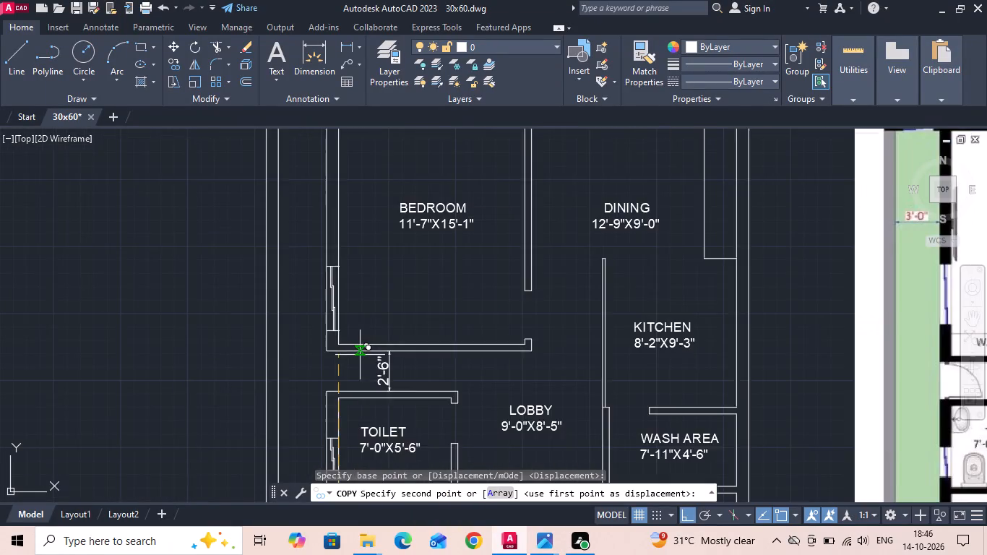
pyautogui.scroll(2, 352, 351)
pyautogui.click(317, 334)
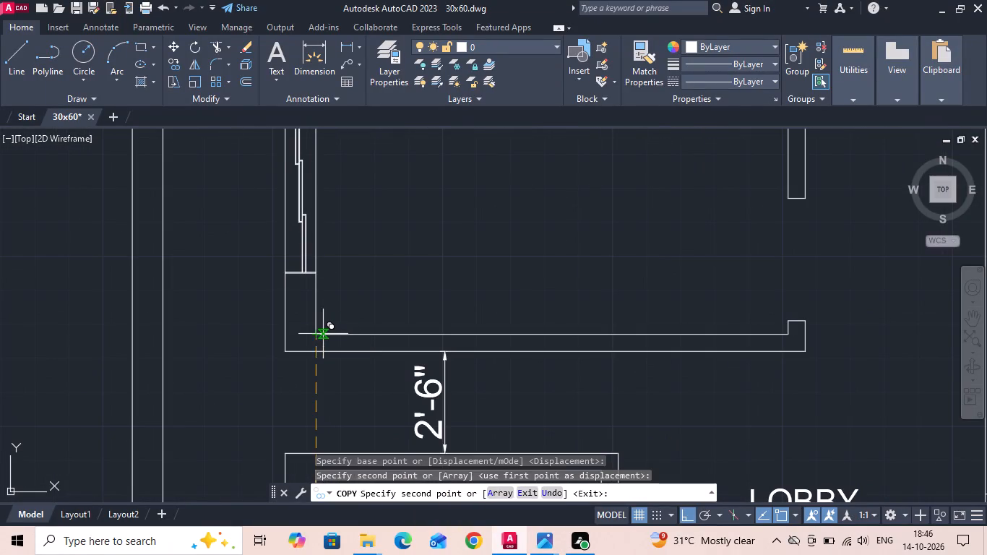
pyautogui.press('Escape')
# Move the copied window in the 11'-7"x15'-1" bedroom's west wall 6" north.
pyautogui.scroll(-1, 330, 346)
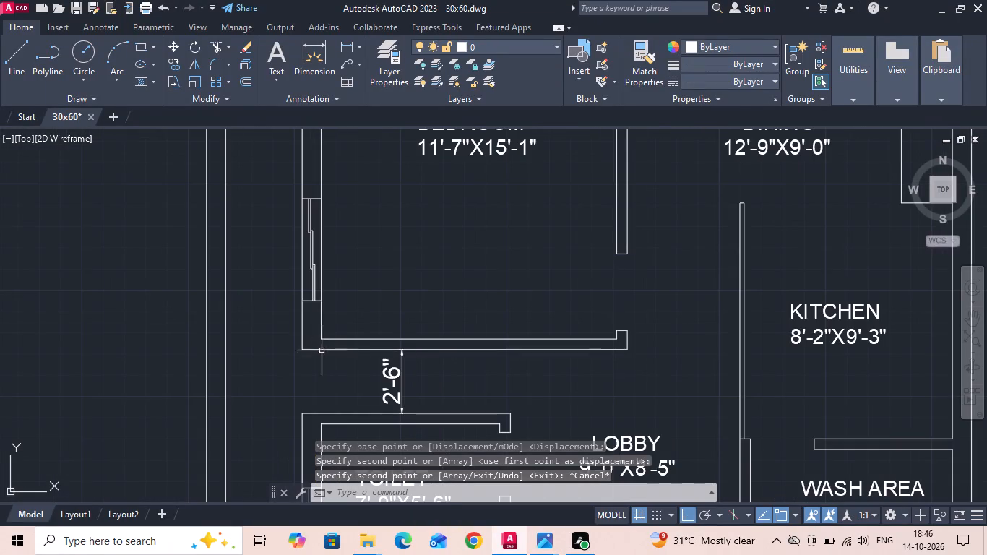
pyautogui.moveTo(271, 311); pyautogui.dragTo(280, 307)
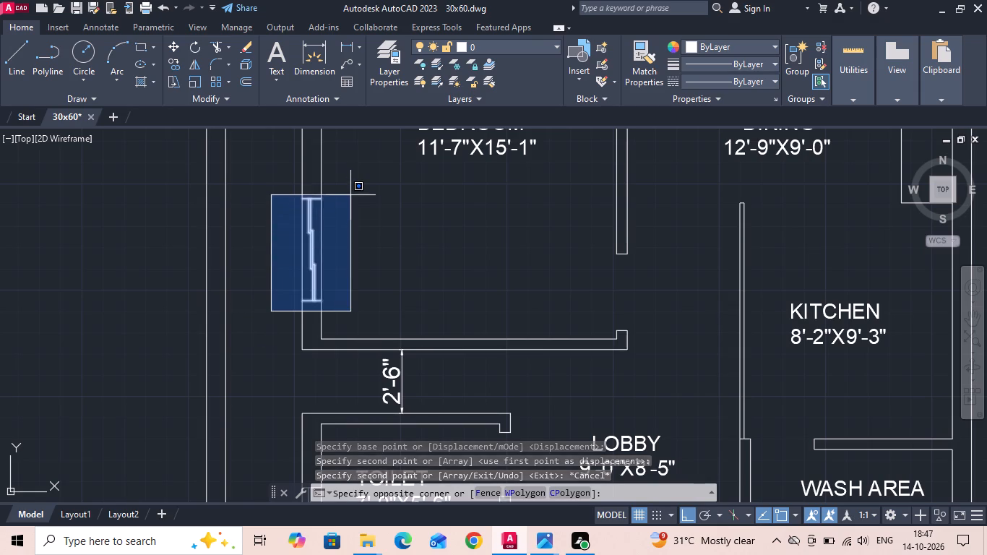
pyautogui.click(350, 192)
pyautogui.rightClick(350, 192)
pyautogui.click(368, 281)
pyautogui.moveTo(382, 262); pyautogui.dragTo(382, 253)
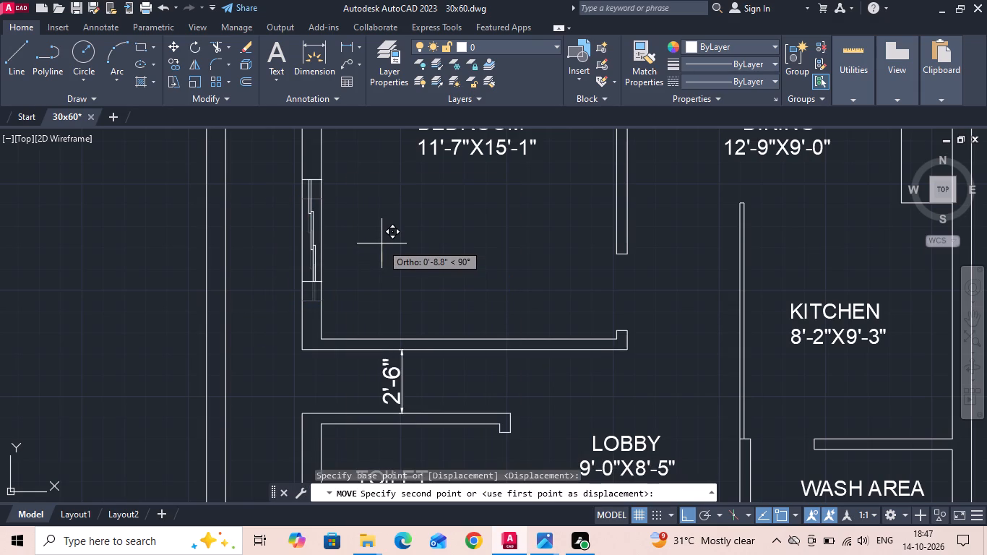
pyautogui.press('6')
pyautogui.press('Return')
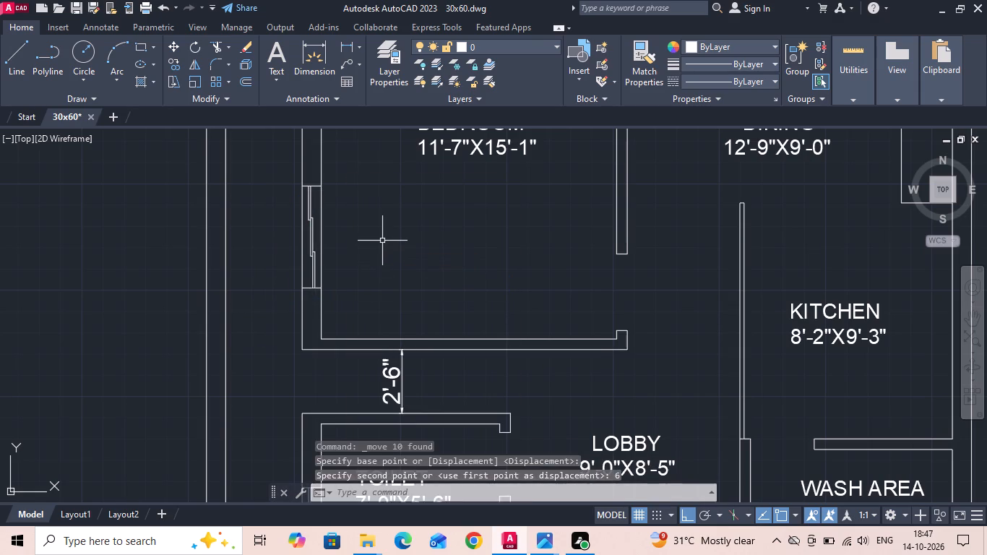
# Copy the 7'-0"x5'-6" toilet's west window to the north end of the 11'-7"x15'-1" bedroom's west wall.
pyautogui.scroll(-2, 313, 325)
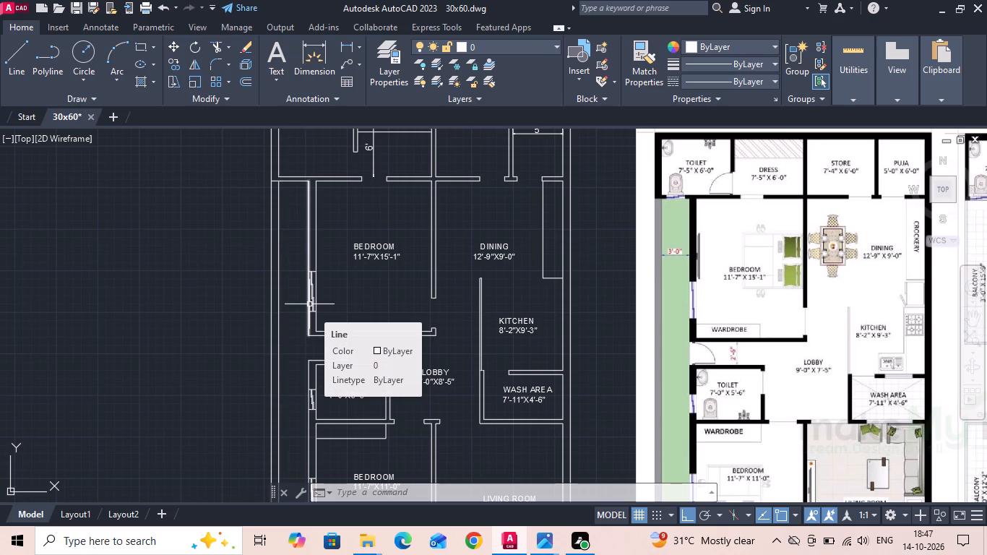
pyautogui.moveTo(299, 296); pyautogui.dragTo(293, 257, button='middle')
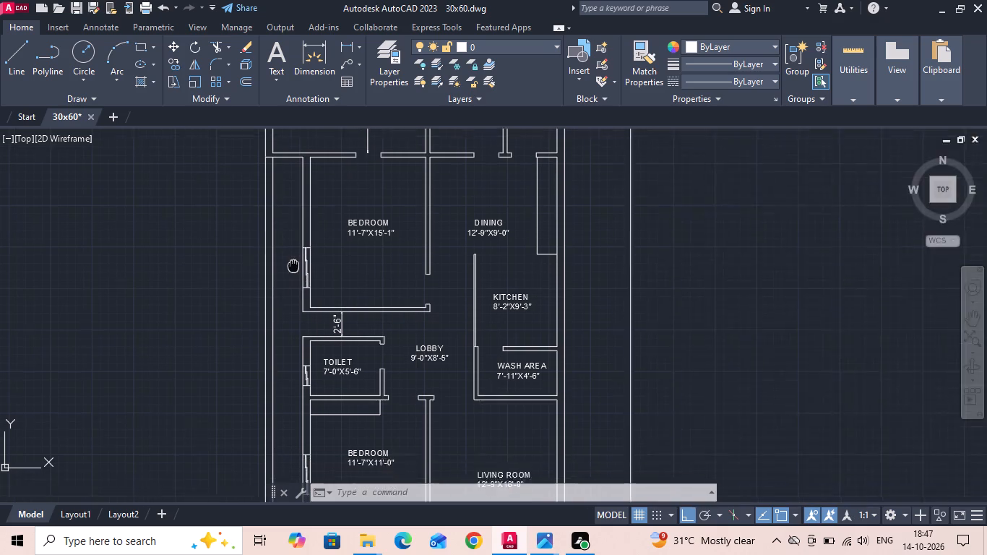
pyautogui.moveTo(293, 257); pyautogui.dragTo(296, 237, button='middle')
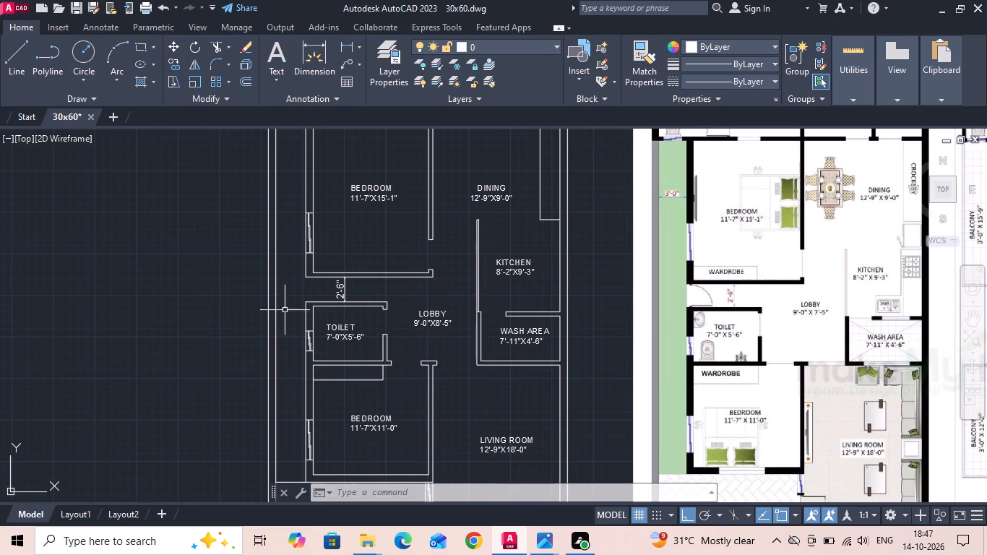
pyautogui.scroll(2, 287, 348)
pyautogui.click(296, 371)
pyautogui.click(362, 296)
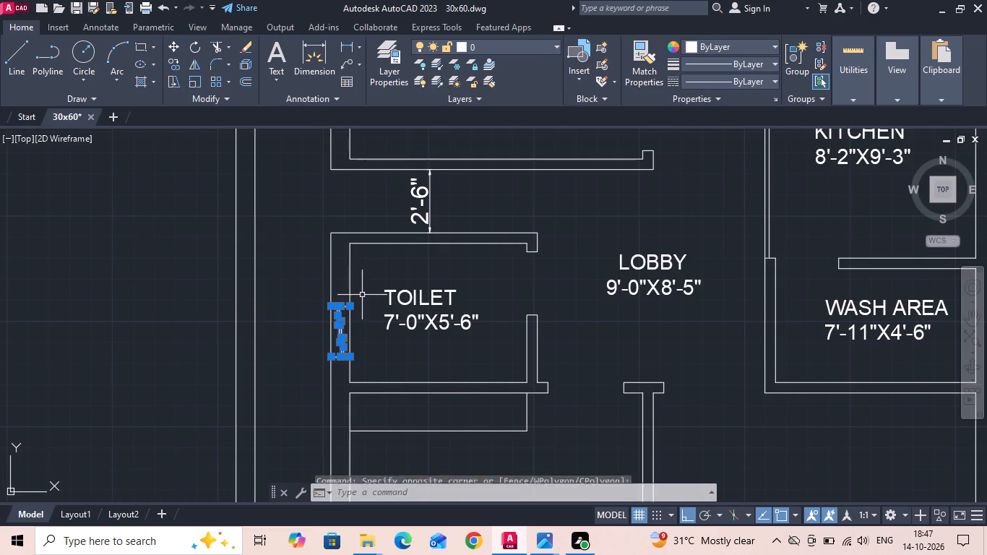
pyautogui.rightClick(362, 295)
pyautogui.click(393, 297)
pyautogui.scroll(-2, 354, 378)
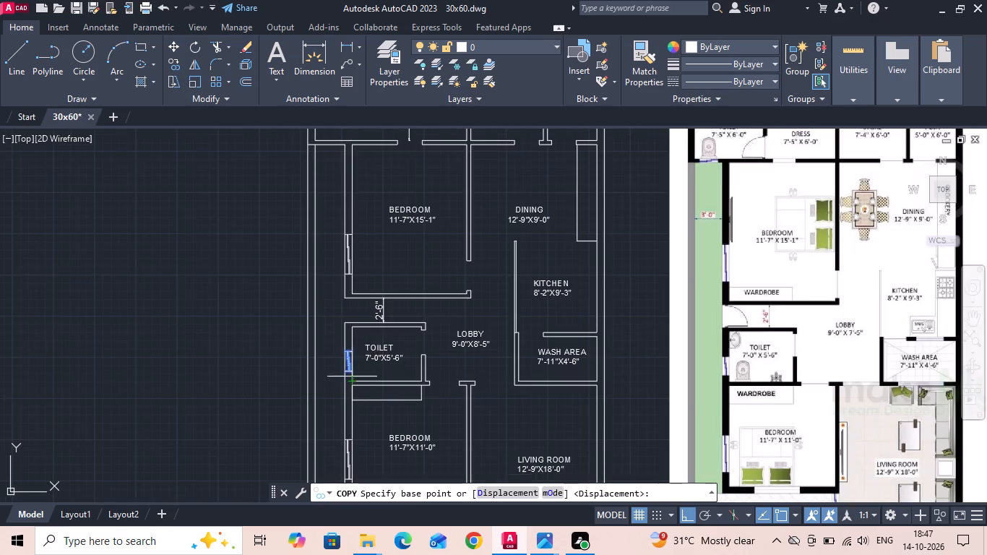
pyautogui.moveTo(353, 345); pyautogui.dragTo(366, 270)
pyautogui.moveTo(362, 207); pyautogui.dragTo(362, 371, button='middle')
pyautogui.scroll(1, 362, 358)
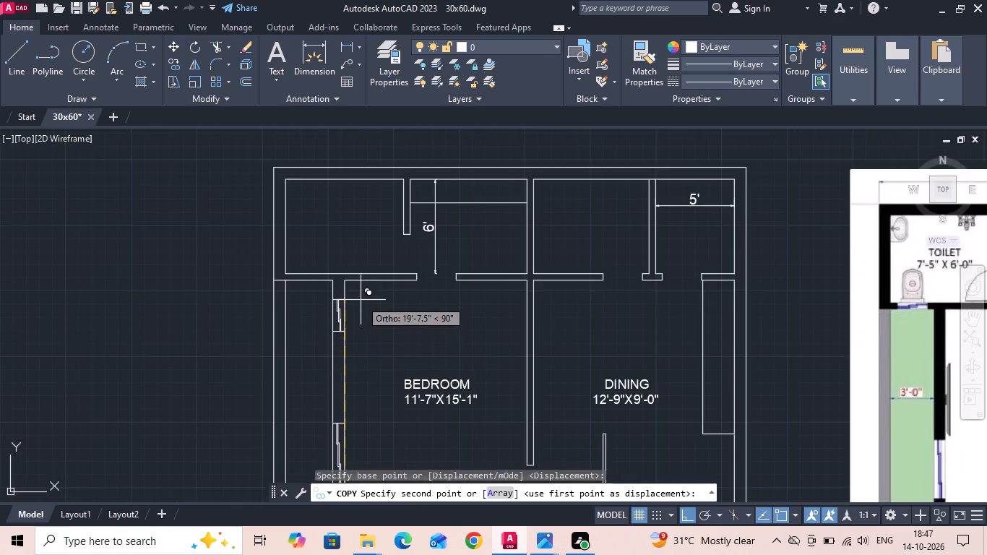
pyautogui.scroll(3, 358, 289)
pyautogui.click(355, 294)
pyautogui.press('Escape')
# Draw a construction line across the side passage below the northwest toilet, plus a perpendicular from its midpoint north through the wall.
pyautogui.moveTo(132, 236); pyautogui.dragTo(158, 237, button='middle')
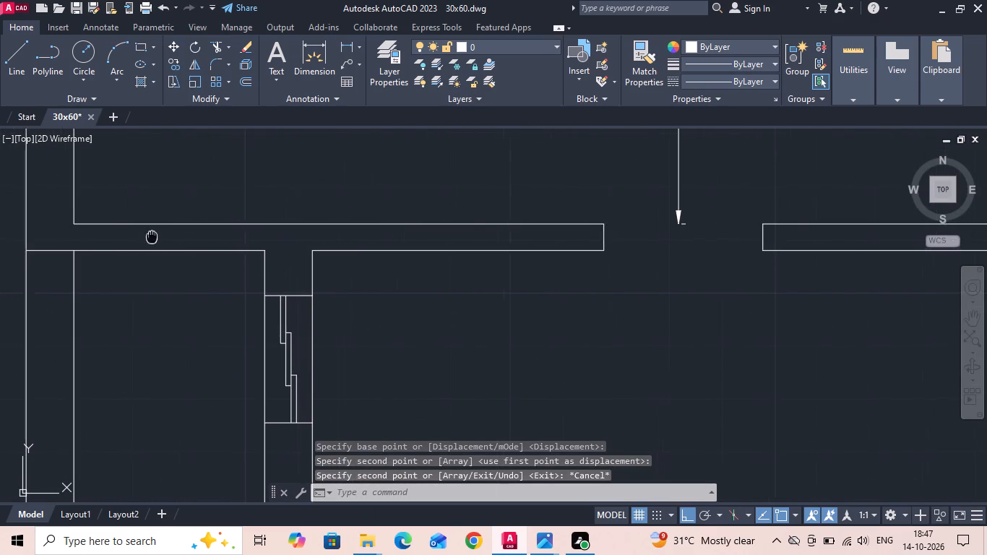
pyautogui.moveTo(158, 237); pyautogui.dragTo(262, 254, button='middle')
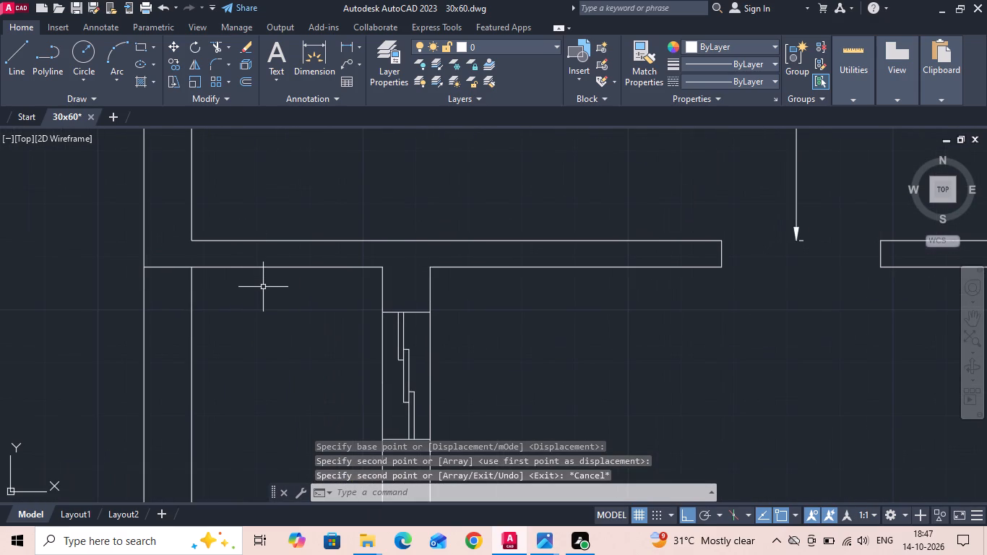
pyautogui.write('L')
pyautogui.press('space')
pyautogui.moveTo(188, 292); pyautogui.dragTo(196, 293)
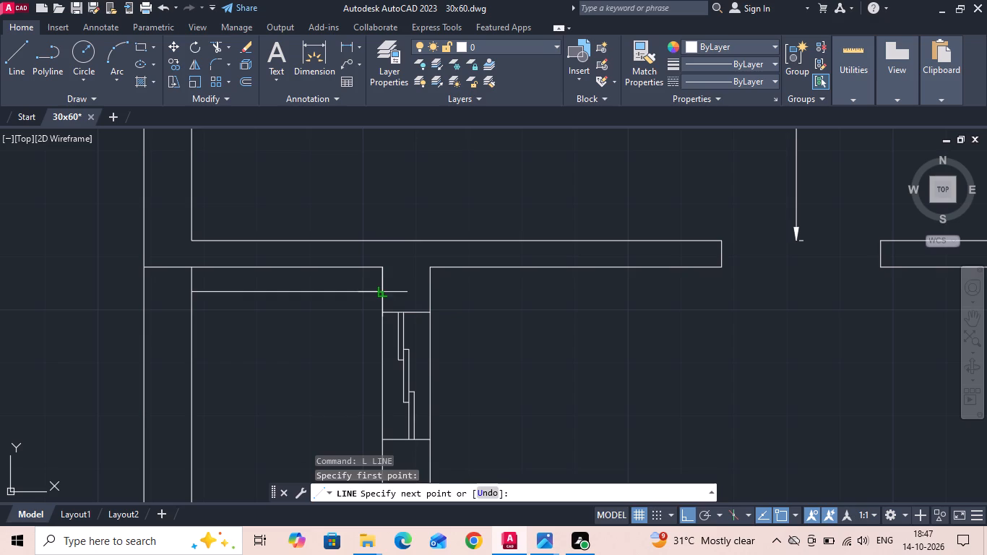
pyautogui.click(381, 295)
pyautogui.press('Escape')
pyautogui.press('l')
pyautogui.press('space')
pyautogui.moveTo(287, 295); pyautogui.dragTo(290, 277)
pyautogui.click(298, 212)
pyautogui.press('Escape')
# Rotate the newly copied toilet window 90° so that it lies horizontally.
pyautogui.click(367, 306)
pyautogui.moveTo(418, 374); pyautogui.dragTo(418, 368, button='middle')
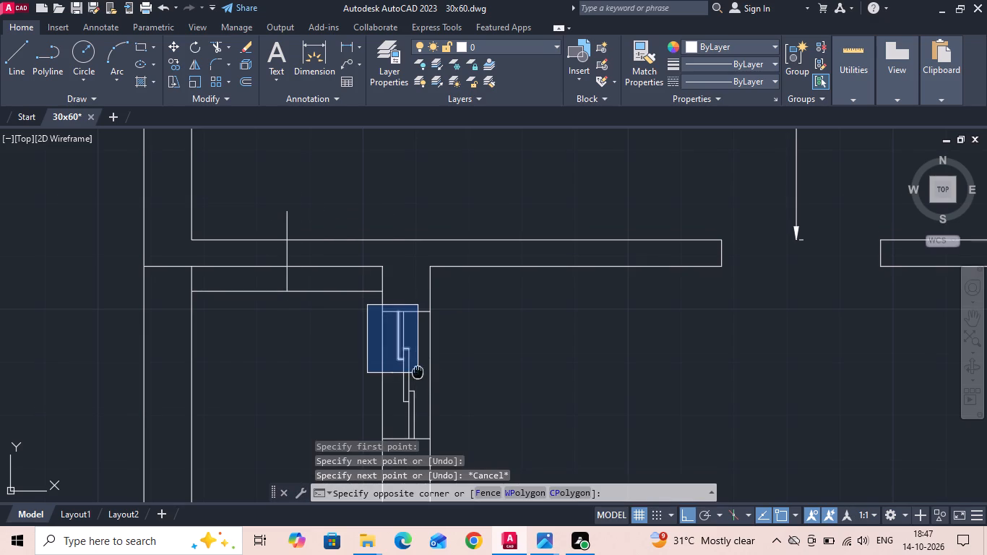
pyautogui.moveTo(418, 368); pyautogui.dragTo(420, 319, button='middle')
pyautogui.click(463, 404)
pyautogui.rightClick(463, 402)
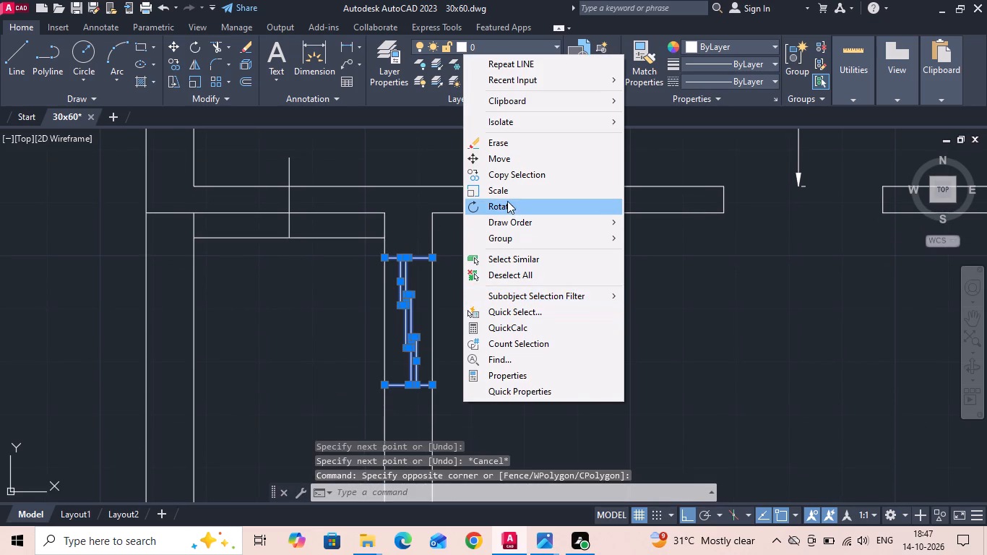
pyautogui.click(507, 204)
pyautogui.moveTo(493, 322); pyautogui.dragTo(493, 316)
pyautogui.click(492, 299)
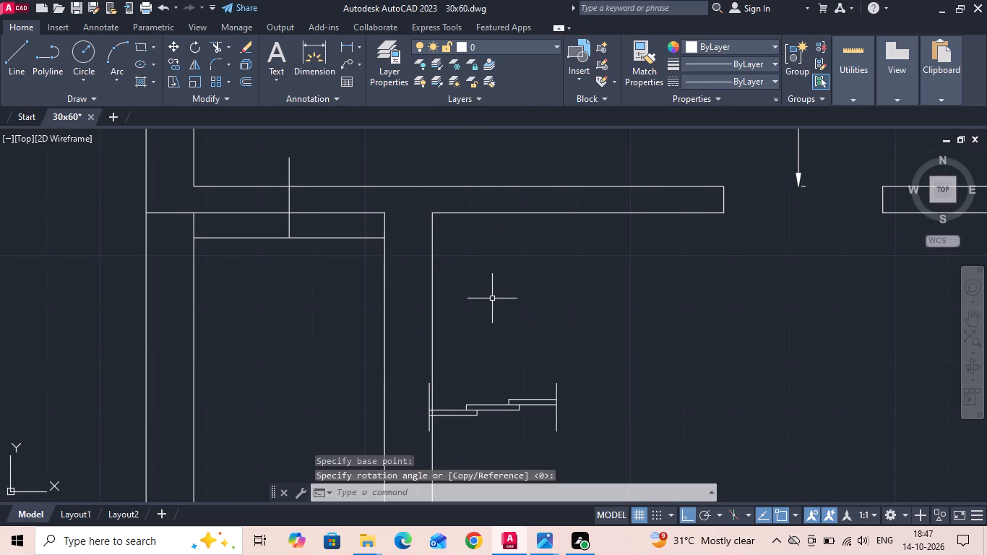
# Offset the vertical construction line 1' to the west.
pyautogui.write('O')
pyautogui.press('space')
pyautogui.write("1'")
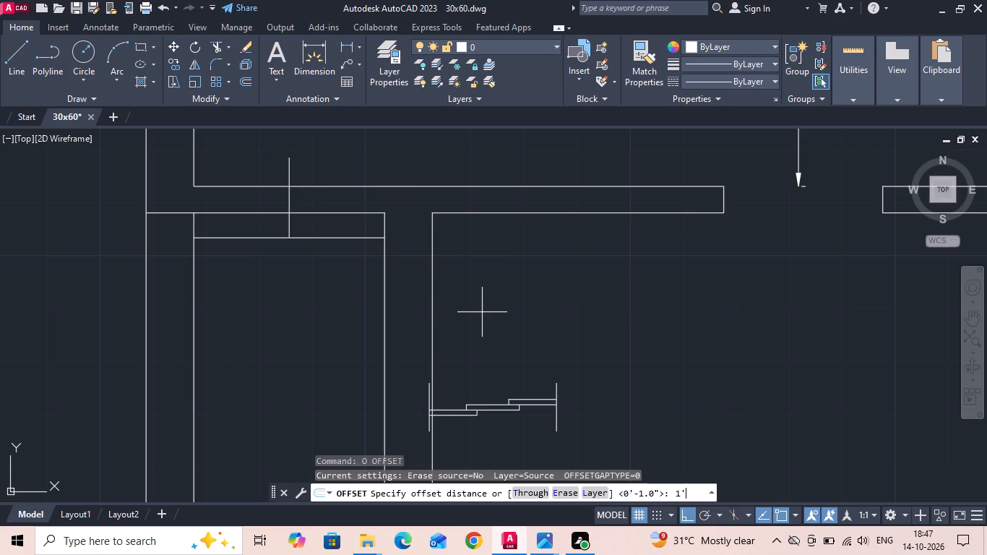
pyautogui.press('Return')
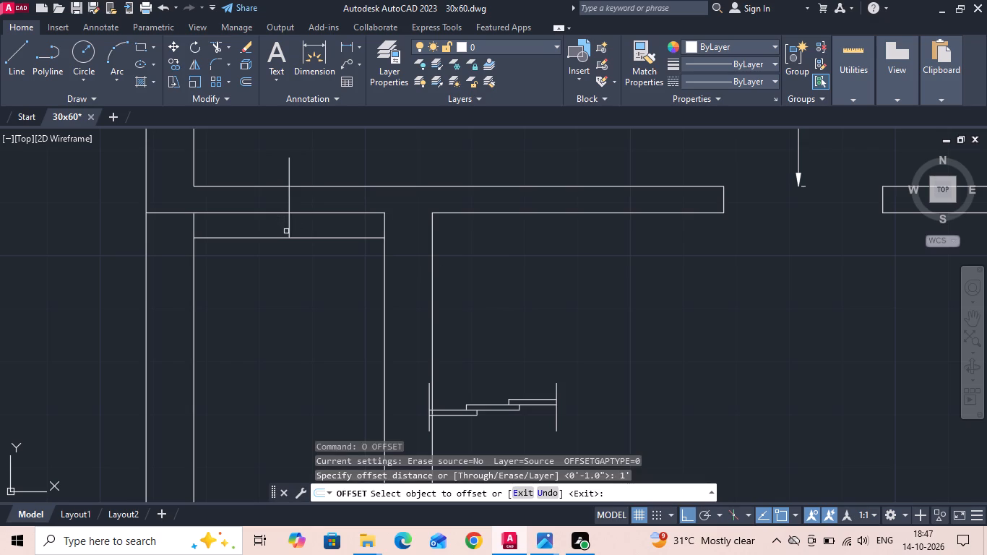
pyautogui.moveTo(288, 228); pyautogui.dragTo(282, 234)
pyautogui.click(238, 272)
pyautogui.press('Escape')
# Move the horizontal window by its southwest end to where the offset line meets the south face of the northwest toilet's wall.
pyautogui.moveTo(355, 358); pyautogui.dragTo(351, 314, button='middle')
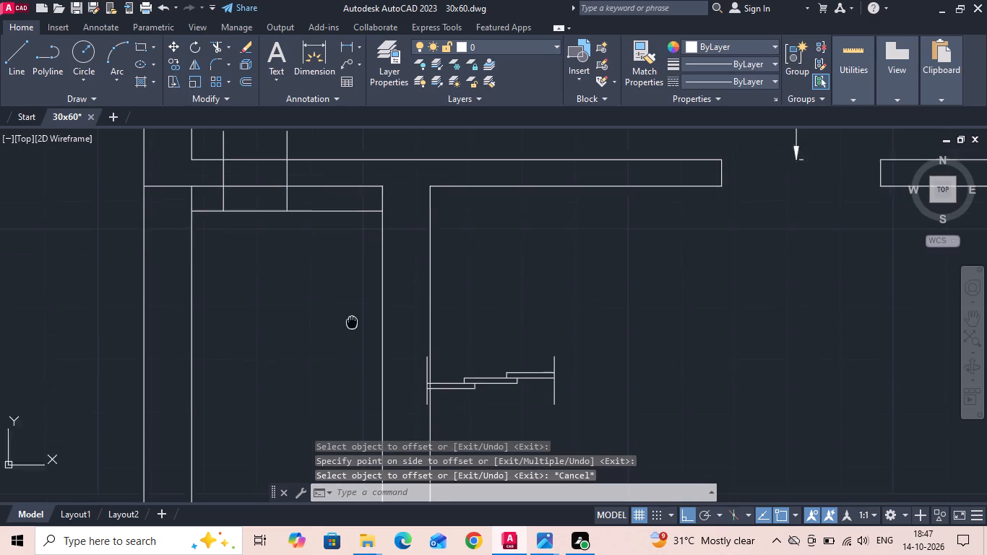
pyautogui.moveTo(351, 314); pyautogui.dragTo(351, 301, button='middle')
pyautogui.moveTo(404, 311); pyautogui.dragTo(443, 367)
pyautogui.click(586, 390)
pyautogui.rightClick(586, 390)
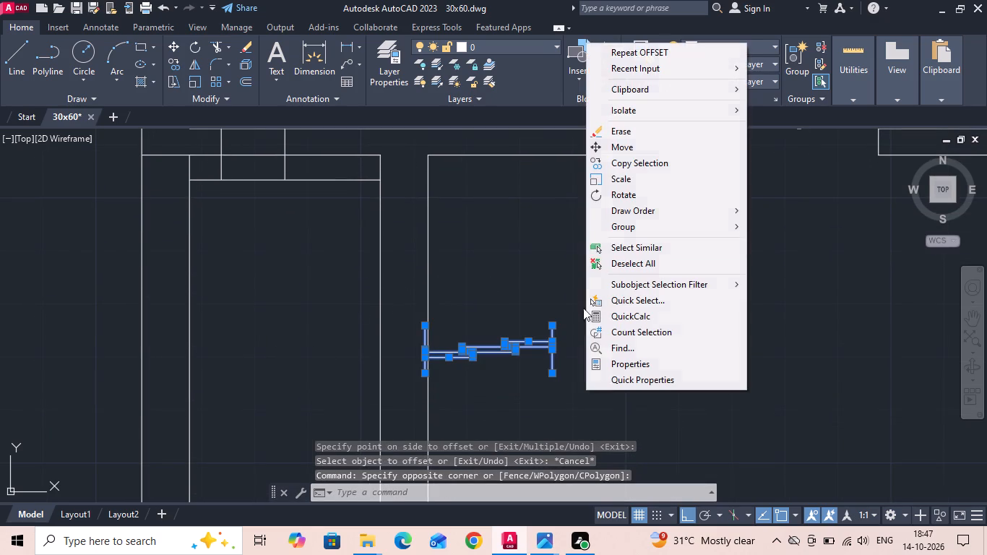
pyautogui.click(619, 143)
pyautogui.scroll(1, 440, 384)
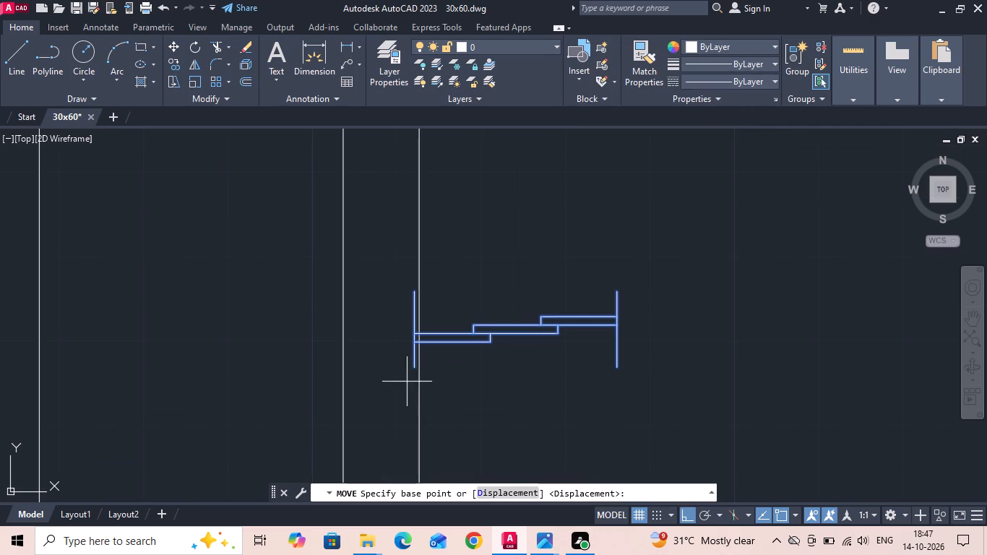
pyautogui.click(410, 369)
pyautogui.scroll(-2, 413, 370)
pyautogui.scroll(2, 298, 238)
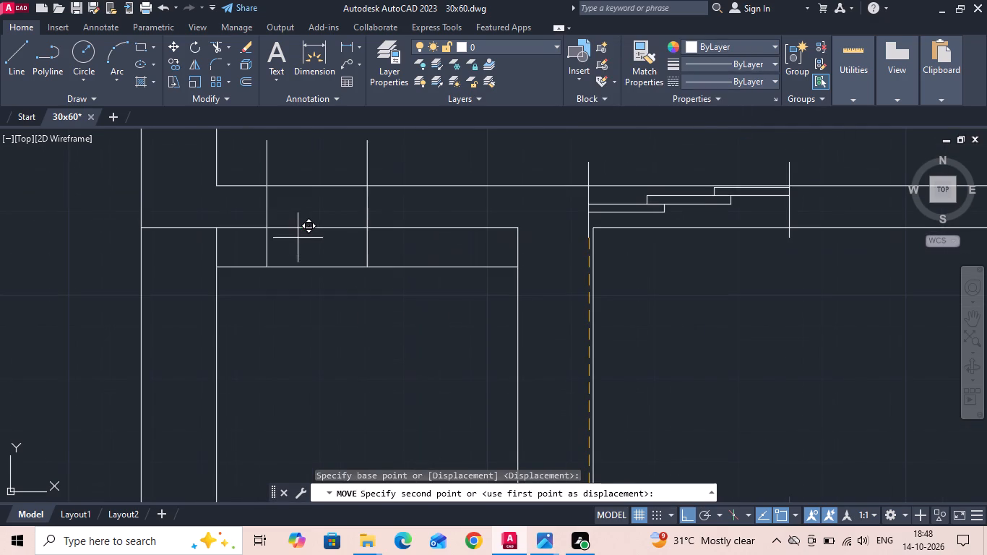
pyautogui.click(265, 225)
pyautogui.moveTo(277, 254); pyautogui.dragTo(287, 301, button='middle')
pyautogui.press('Escape')
# Erase the horizontal and the two vertical construction lines around the northwest toilet's window.
pyautogui.moveTo(402, 283); pyautogui.dragTo(359, 335)
pyautogui.click(337, 343)
pyautogui.moveTo(303, 194); pyautogui.dragTo(296, 194)
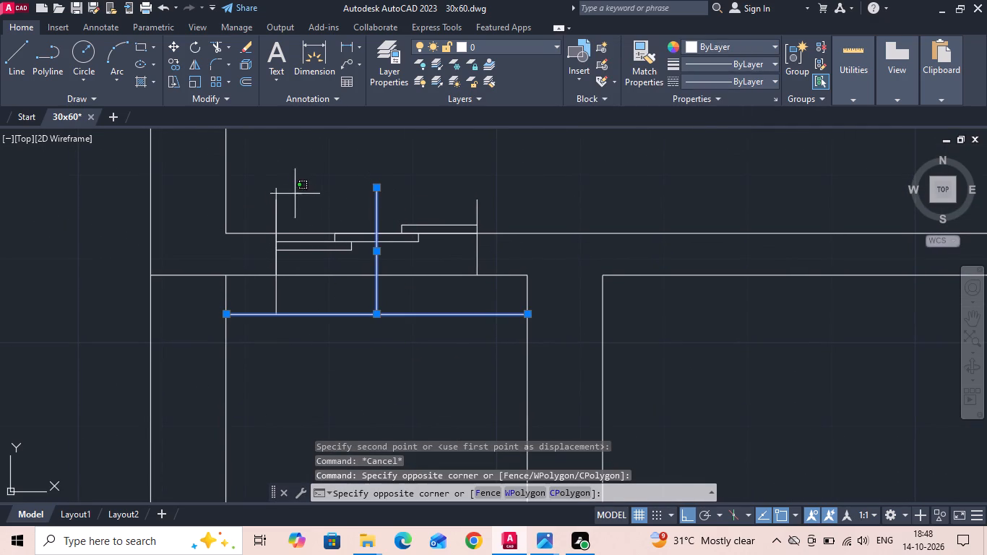
pyautogui.click(270, 171)
pyautogui.press('Delete')
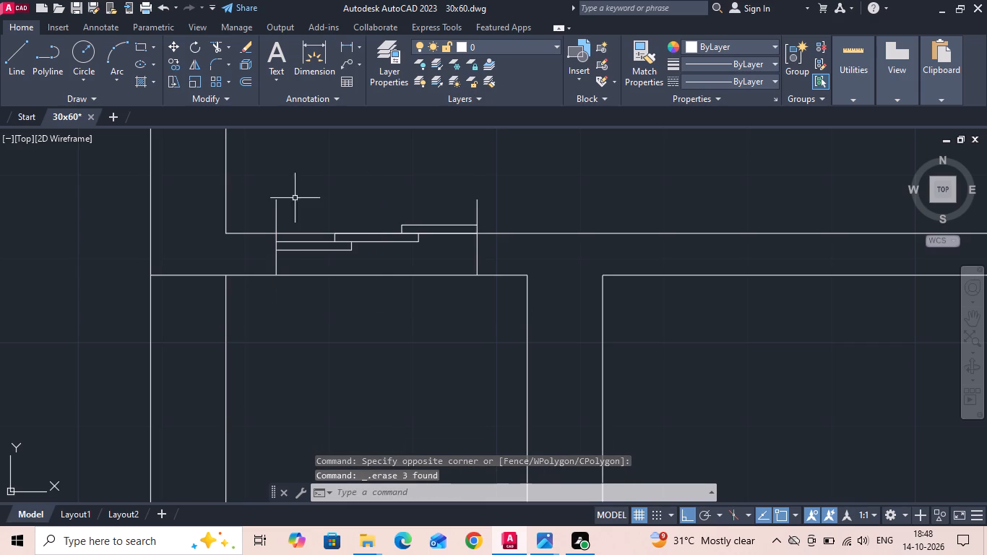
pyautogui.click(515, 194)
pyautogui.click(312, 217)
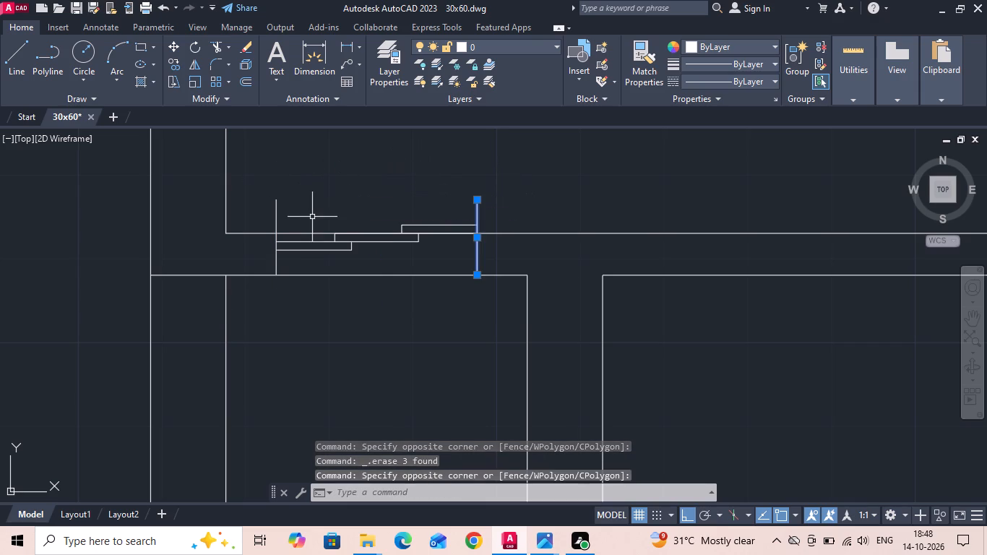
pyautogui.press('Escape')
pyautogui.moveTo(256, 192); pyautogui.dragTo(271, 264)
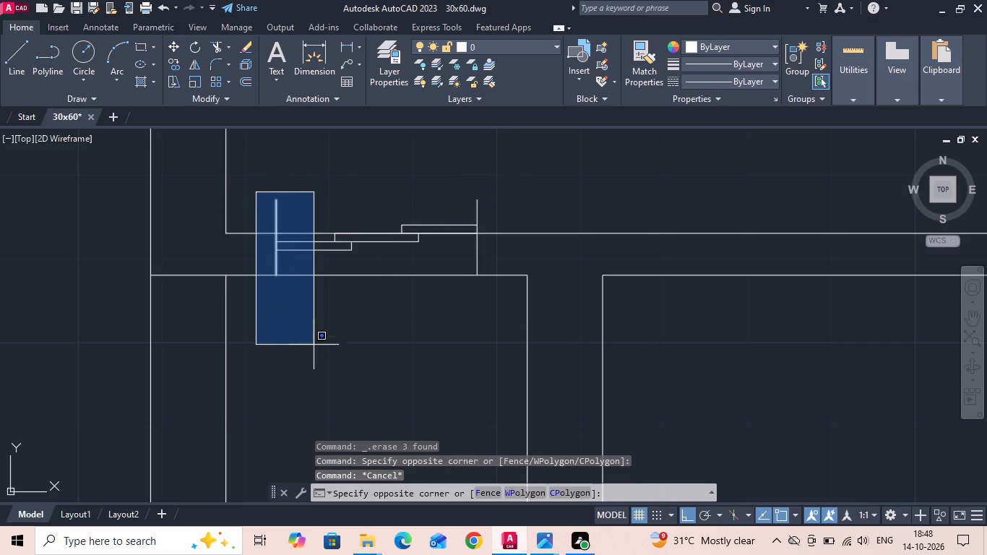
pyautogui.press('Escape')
# Draw a horizontal line from the midpoint of the window's west end line, running east beyond the window.
pyautogui.moveTo(326, 206); pyautogui.dragTo(327, 231, button='middle')
pyautogui.scroll(1, 327, 232)
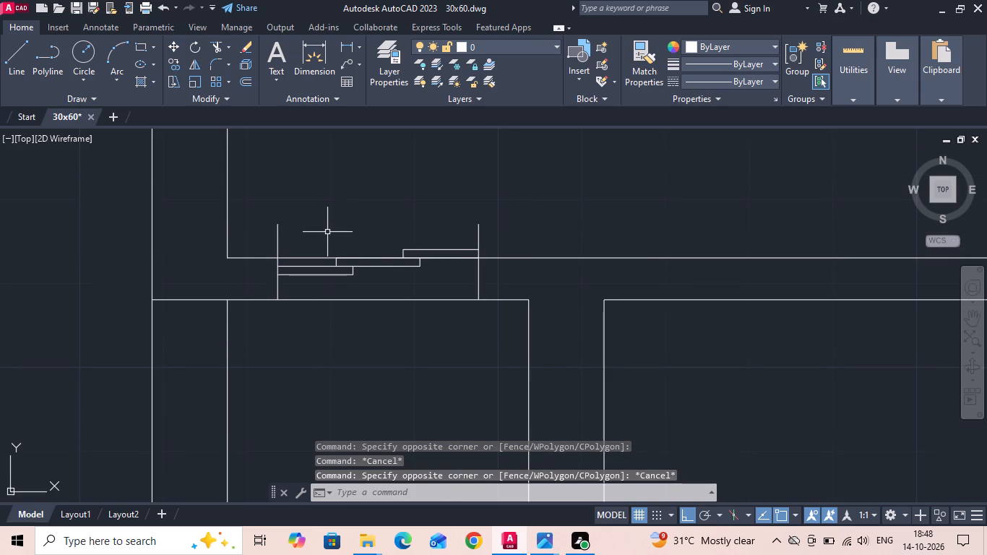
pyautogui.press('l')
pyautogui.press('space')
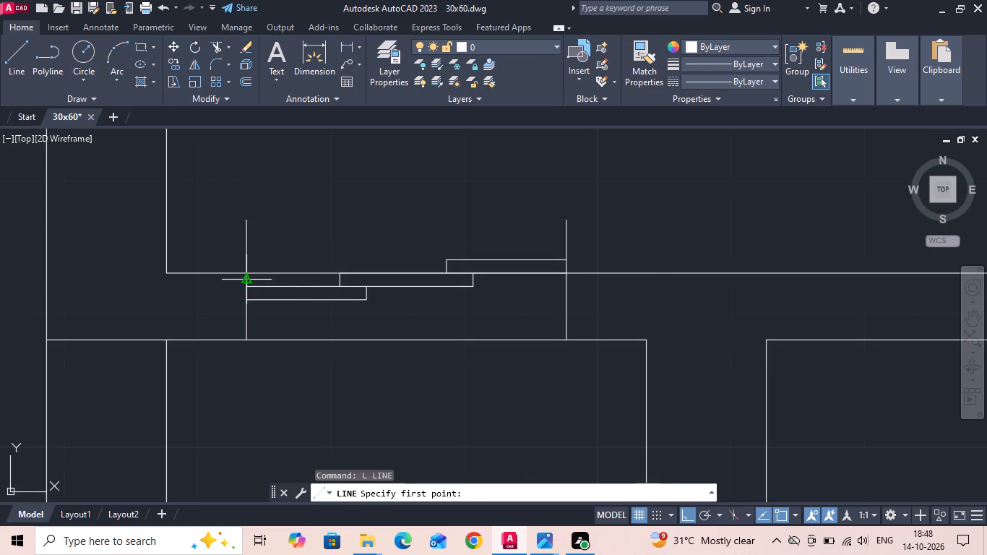
pyautogui.moveTo(245, 277); pyautogui.dragTo(256, 285)
pyautogui.click(669, 292)
pyautogui.press('Escape')
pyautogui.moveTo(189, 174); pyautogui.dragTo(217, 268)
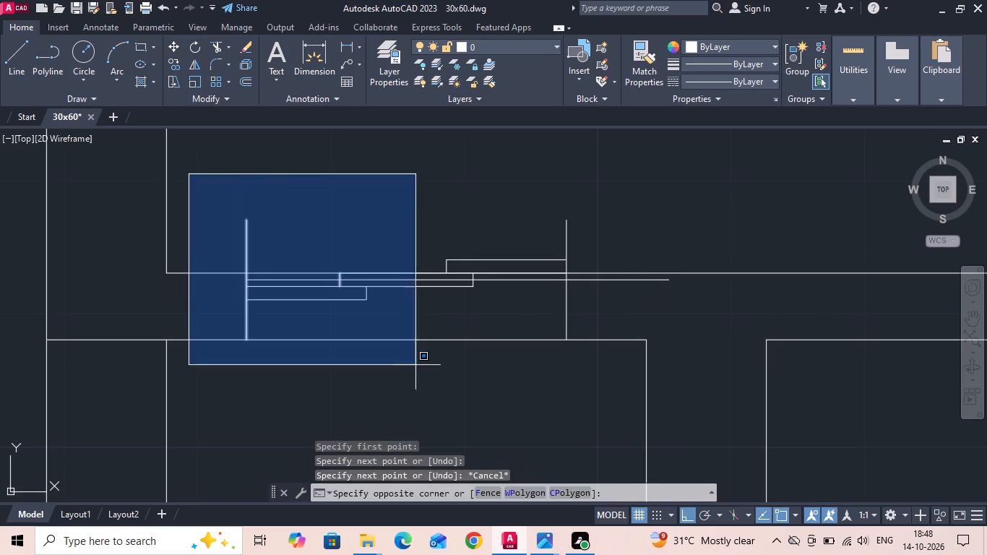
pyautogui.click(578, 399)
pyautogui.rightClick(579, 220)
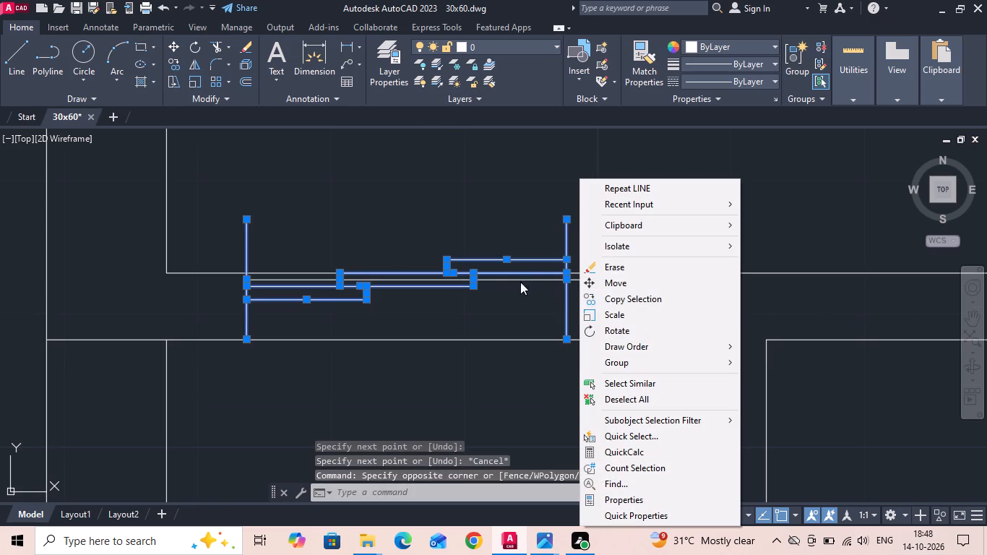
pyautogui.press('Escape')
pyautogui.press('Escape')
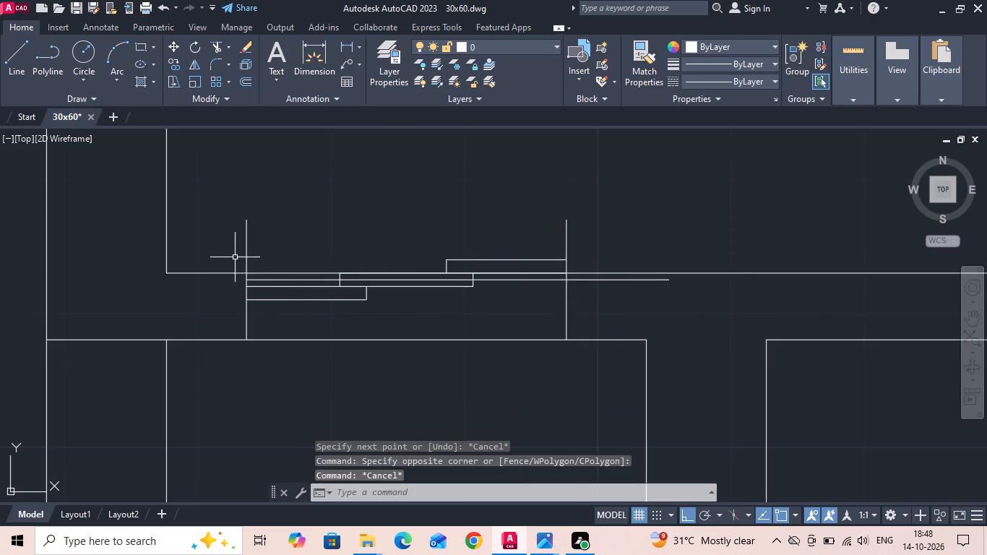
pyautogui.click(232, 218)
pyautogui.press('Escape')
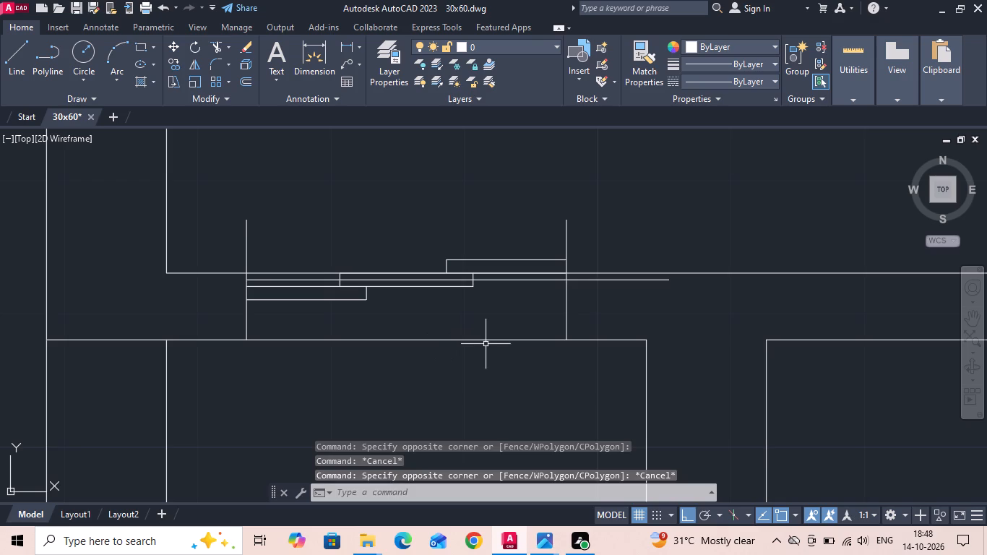
# Draw a short vertical line across the northwest toilet's south wall, from its south face to its north face, west of the window.
pyautogui.press('l')
pyautogui.press('space')
pyautogui.click(151, 337)
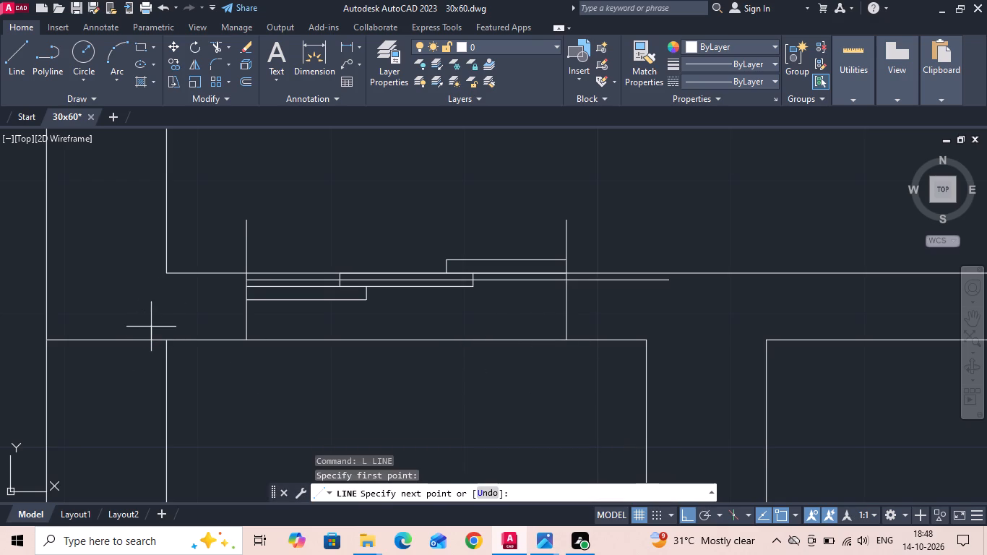
pyautogui.click(140, 278)
pyautogui.press('Escape')
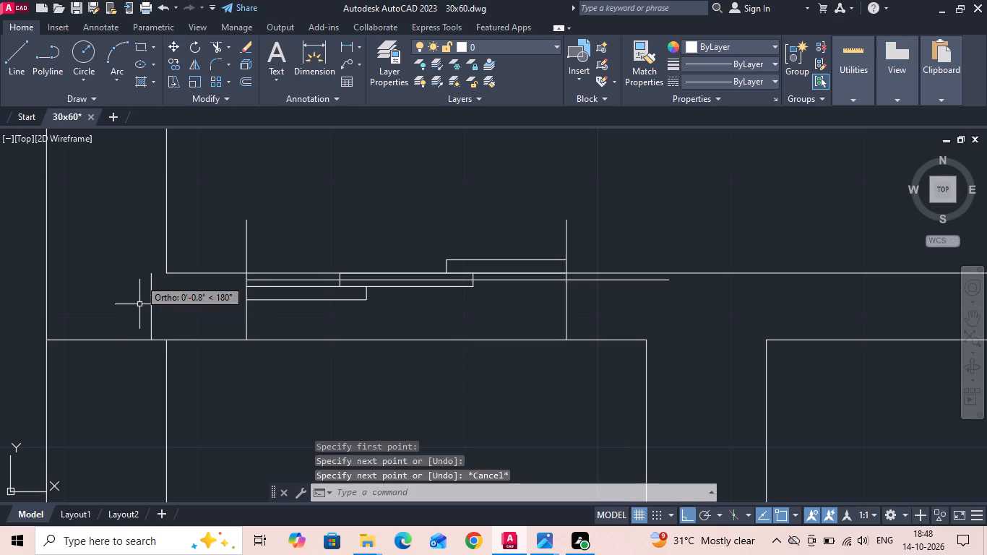
# Draw a horizontal line from the midpoint of the short vertical line across the wall, running east beyond the window.
pyautogui.write('L')
pyautogui.press('space')
pyautogui.moveTo(154, 306); pyautogui.dragTo(174, 311)
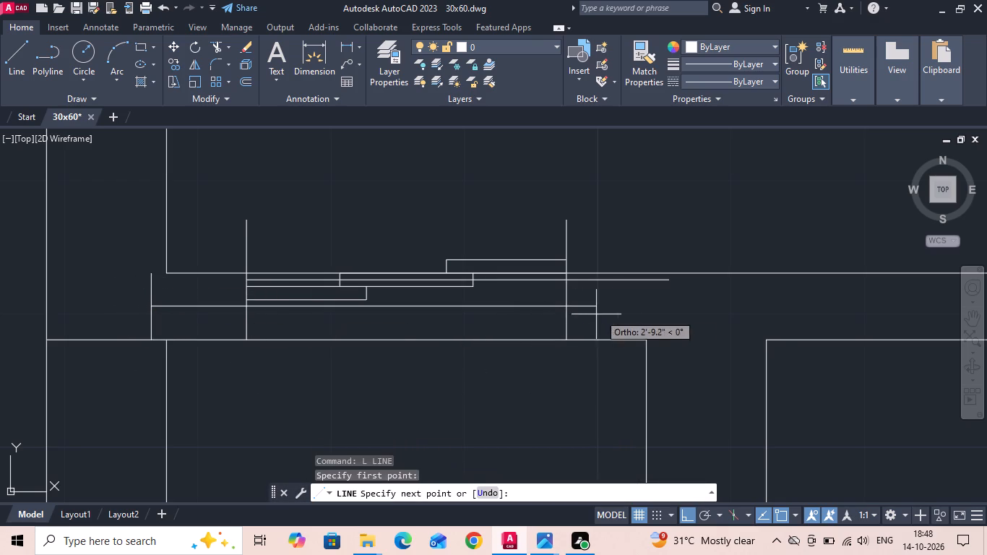
pyautogui.click(729, 314)
pyautogui.press('Escape')
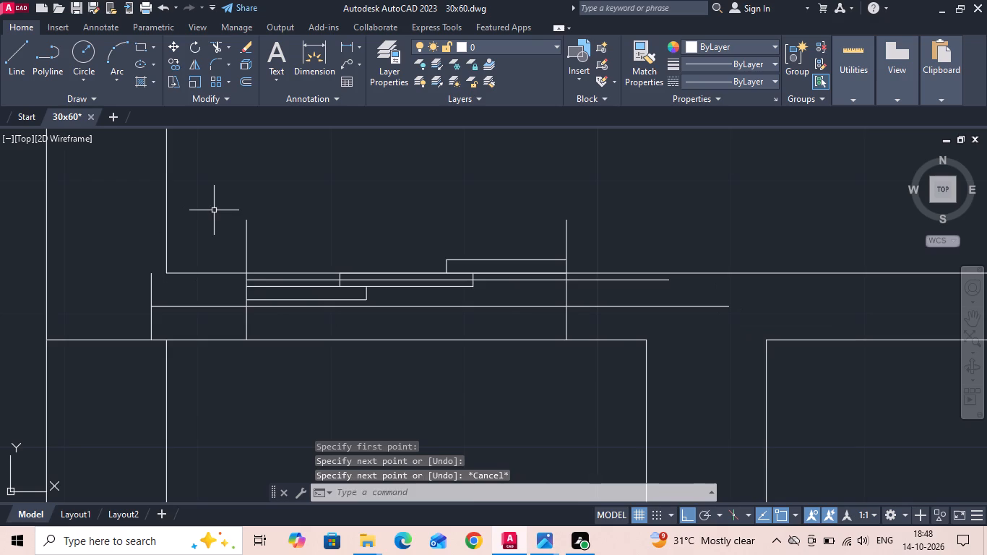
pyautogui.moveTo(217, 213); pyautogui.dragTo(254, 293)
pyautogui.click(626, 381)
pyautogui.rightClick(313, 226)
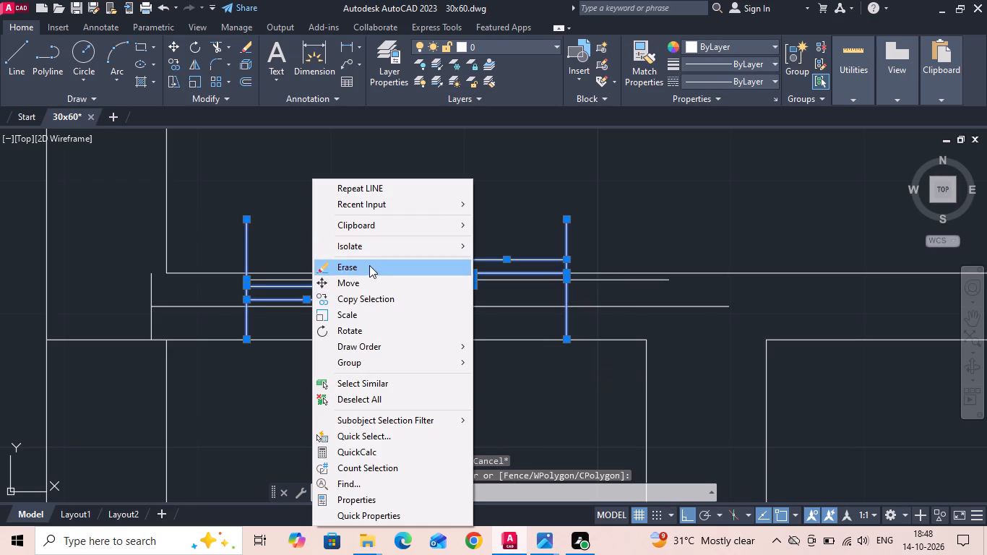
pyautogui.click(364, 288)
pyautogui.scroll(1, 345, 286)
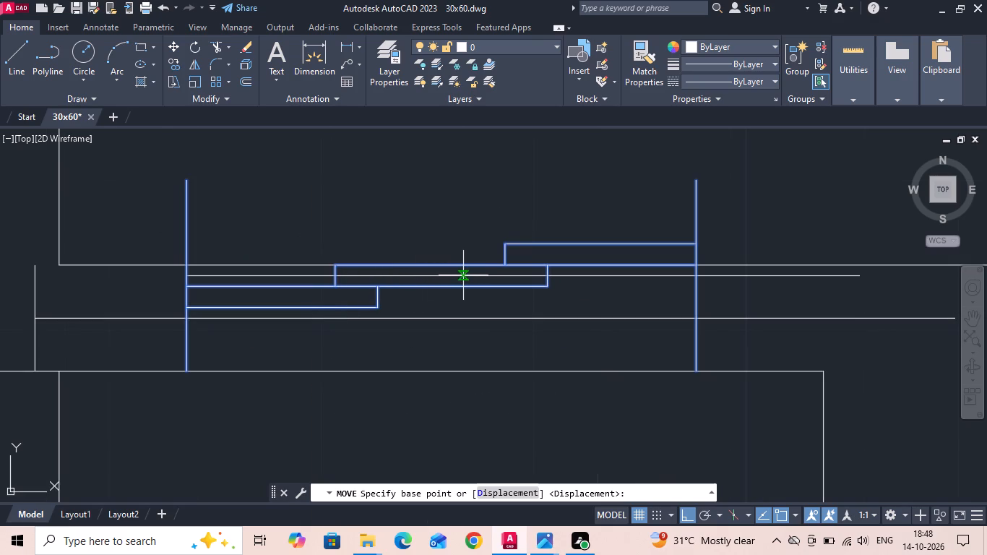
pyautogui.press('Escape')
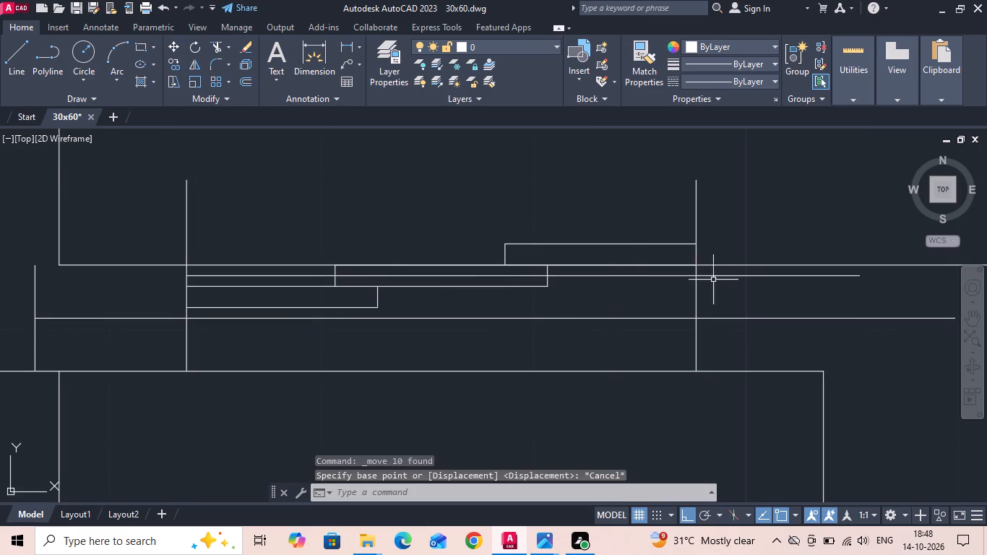
# Shorten the horizontal line through the window's middle so it ends at the window's east end line.
pyautogui.click(729, 277)
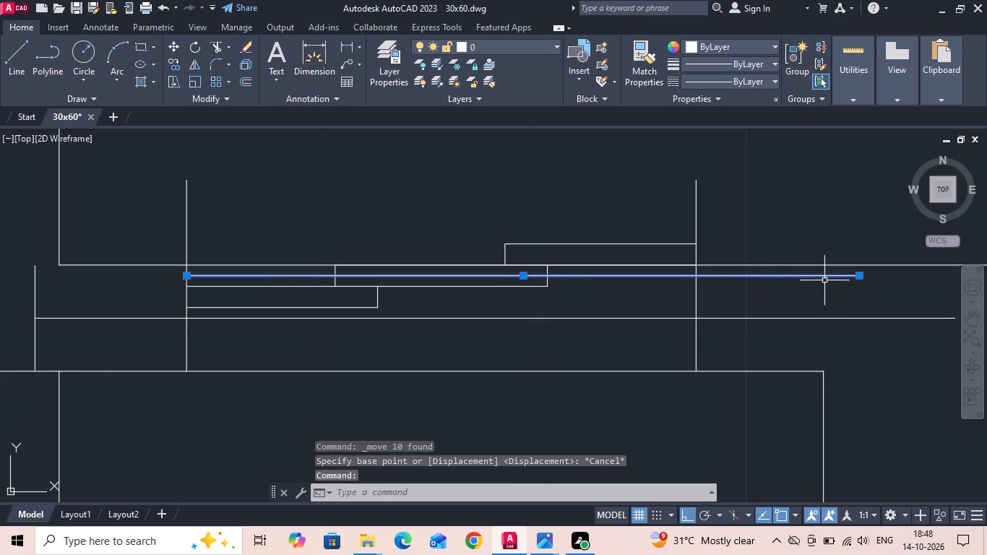
pyautogui.click(858, 277)
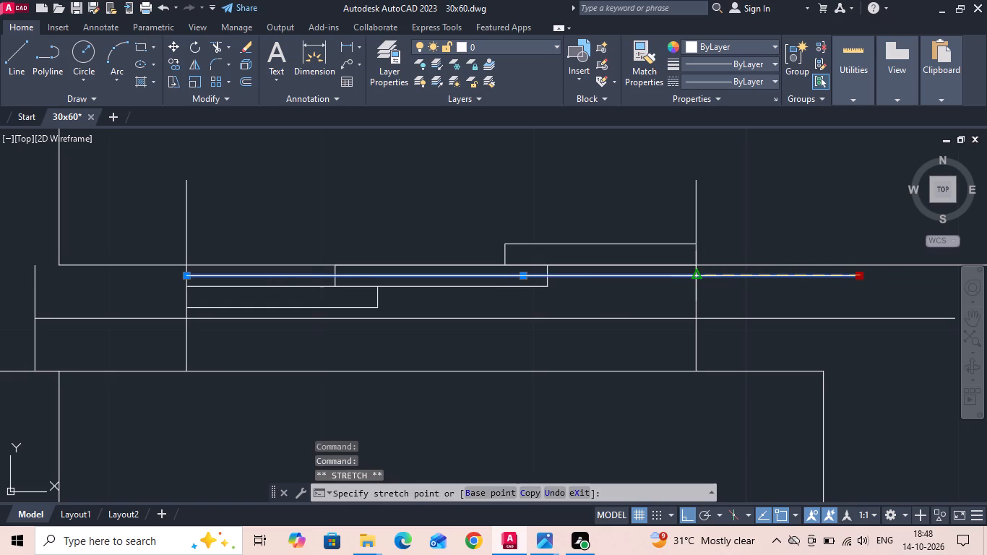
pyautogui.click(697, 277)
pyautogui.press('Escape')
# Move the window with its middle line by that line's midpoint straight south onto the wall's centre line.
pyautogui.moveTo(765, 186); pyautogui.dragTo(667, 210)
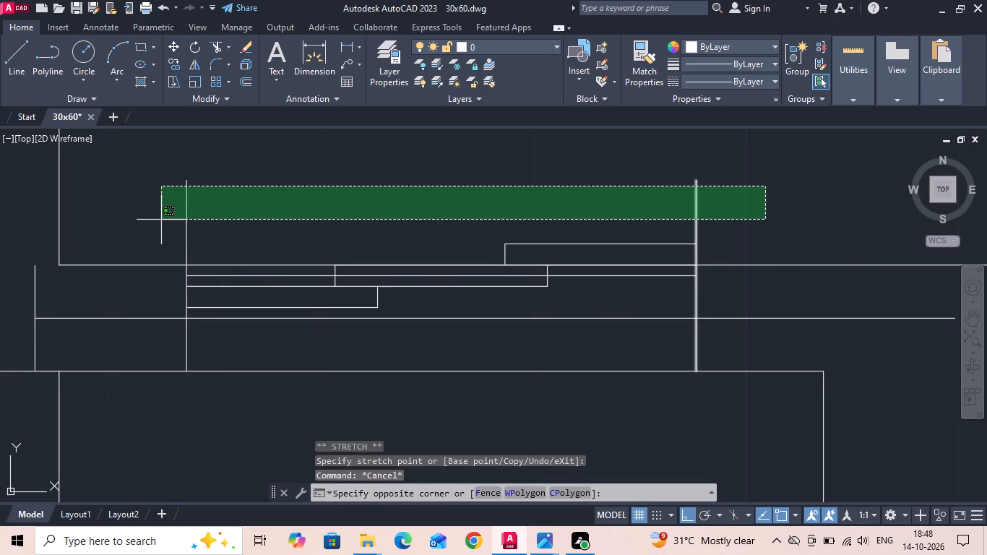
pyautogui.click(148, 226)
pyautogui.moveTo(128, 168); pyautogui.dragTo(164, 214)
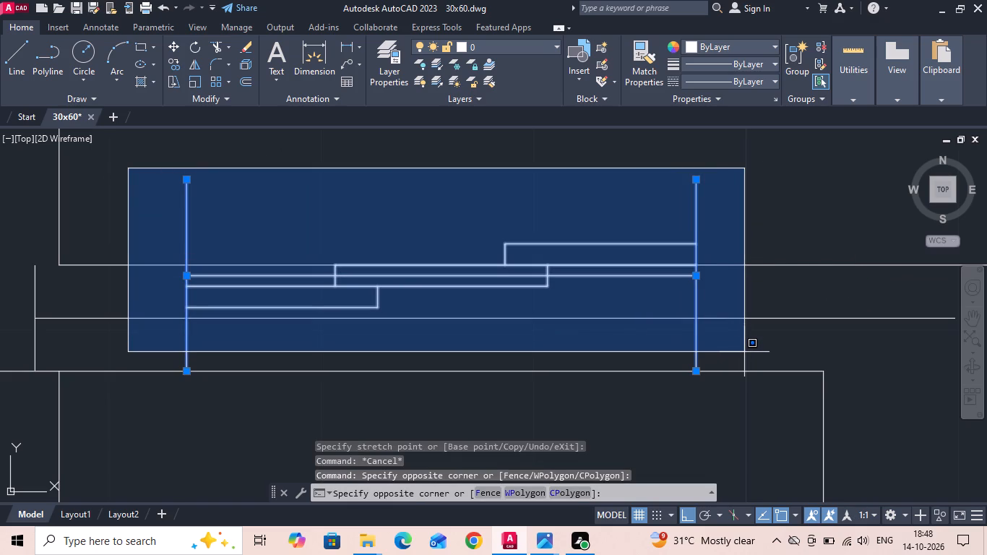
pyautogui.click(718, 304)
pyautogui.moveTo(310, 361); pyautogui.dragTo(283, 356)
pyautogui.click(155, 343)
pyautogui.moveTo(398, 309); pyautogui.dragTo(389, 304)
pyautogui.click(355, 293)
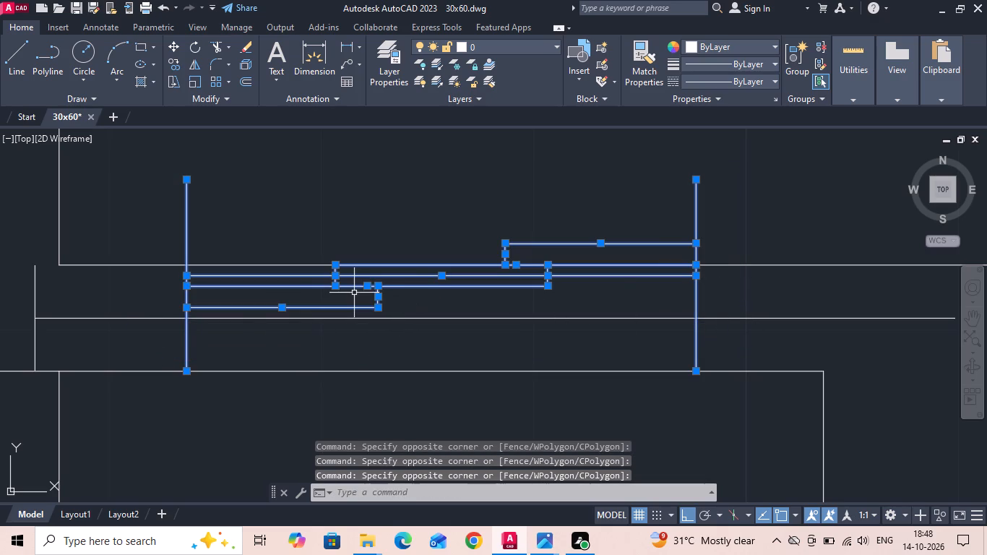
pyautogui.rightClick(354, 293)
pyautogui.click(384, 285)
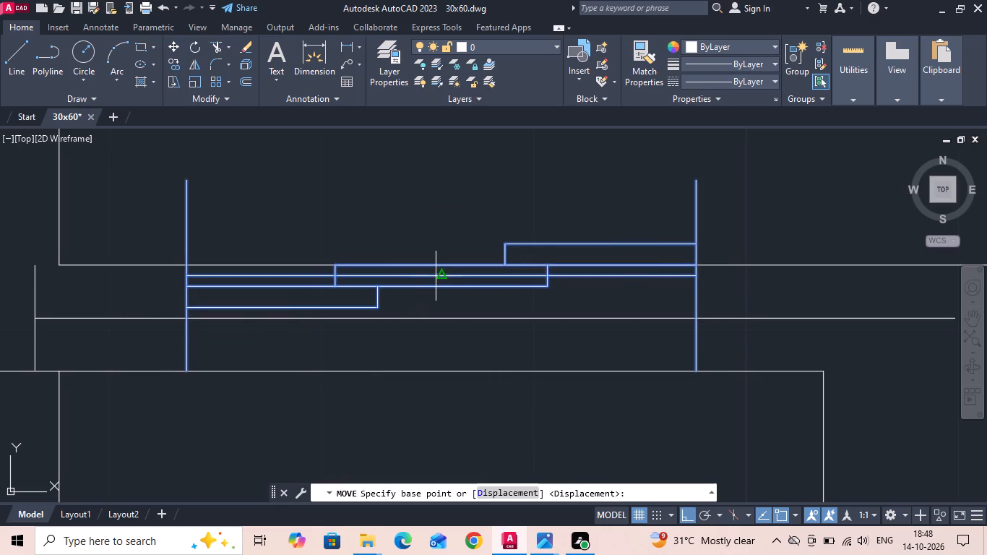
pyautogui.click(441, 275)
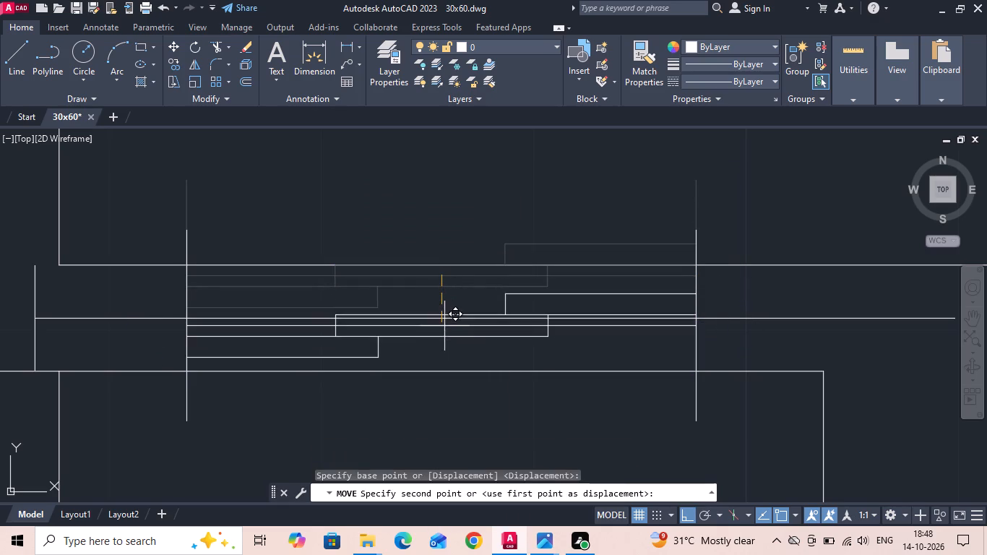
pyautogui.click(443, 321)
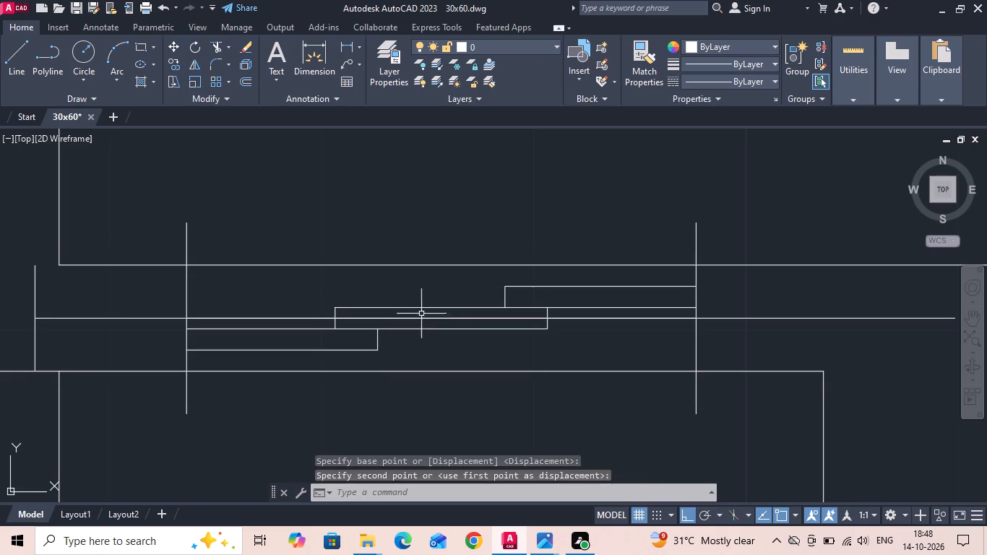
# Erase the wall's centre line, the short vertical line west of the window and the window's middle line.
pyautogui.click(133, 332)
pyautogui.click(14, 295)
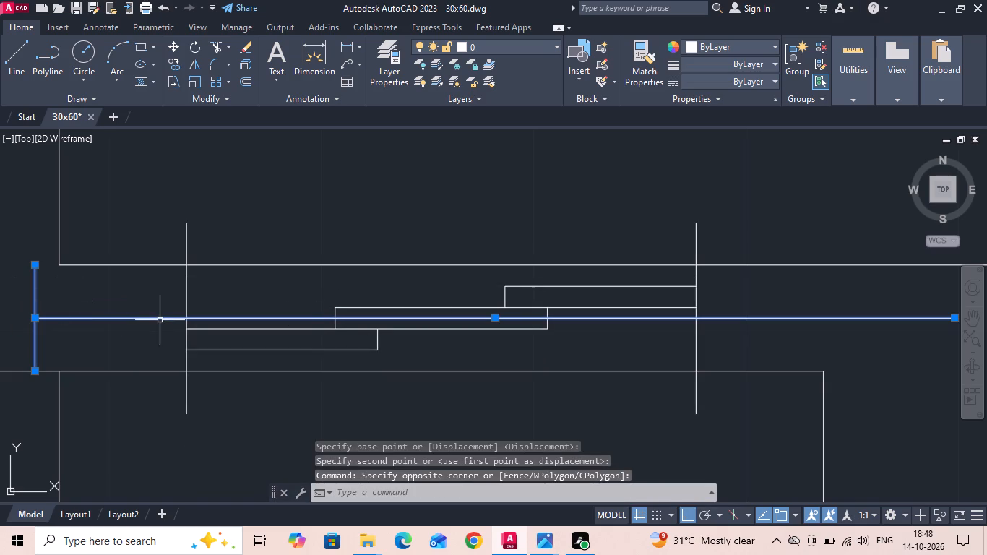
pyautogui.press('Delete')
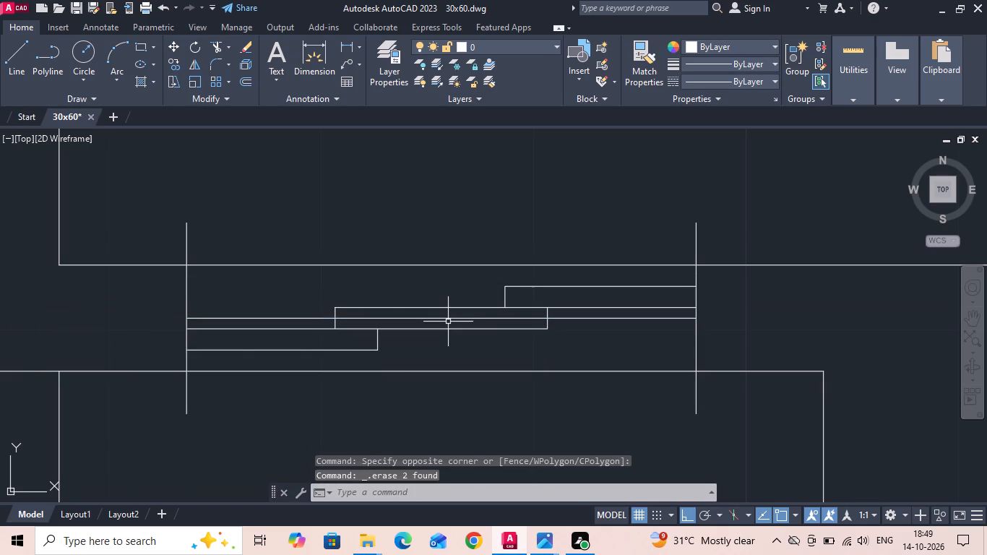
pyautogui.click(448, 321)
pyautogui.click(444, 311)
pyautogui.press('Delete')
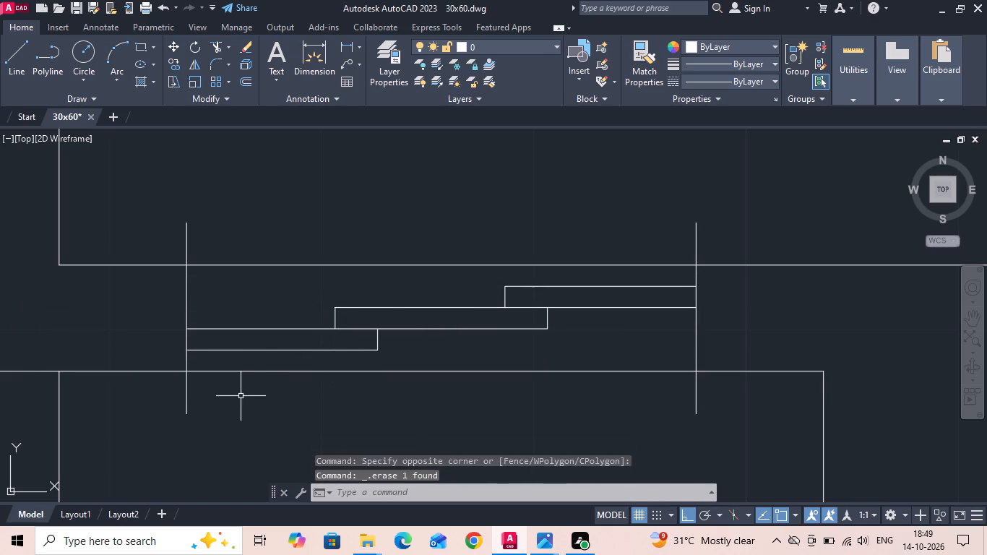
# Trim the window's two end lines where they extend beyond the wall's north and south faces.
pyautogui.press('y')
pyautogui.press('Escape')
pyautogui.write('TR')
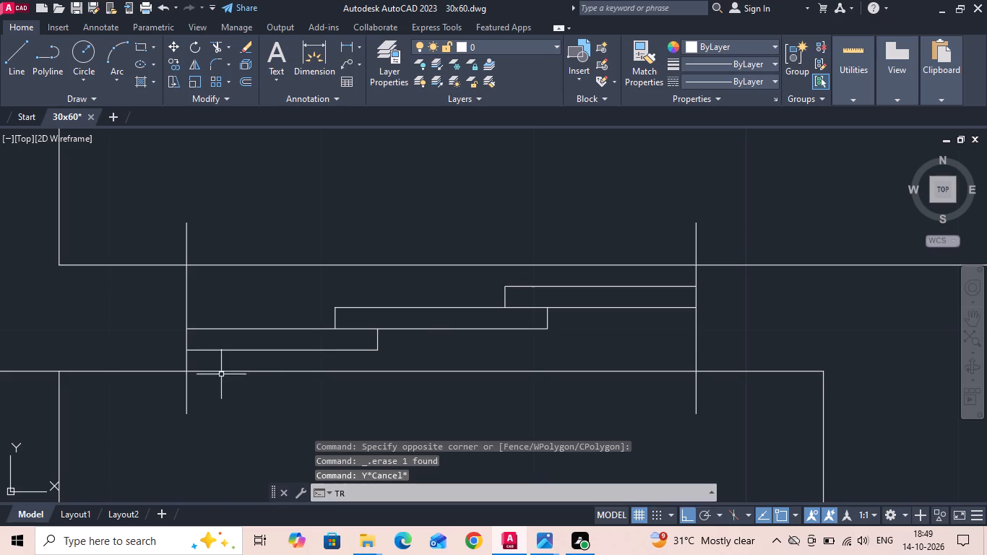
pyautogui.press('space')
pyautogui.moveTo(142, 238); pyautogui.dragTo(814, 237)
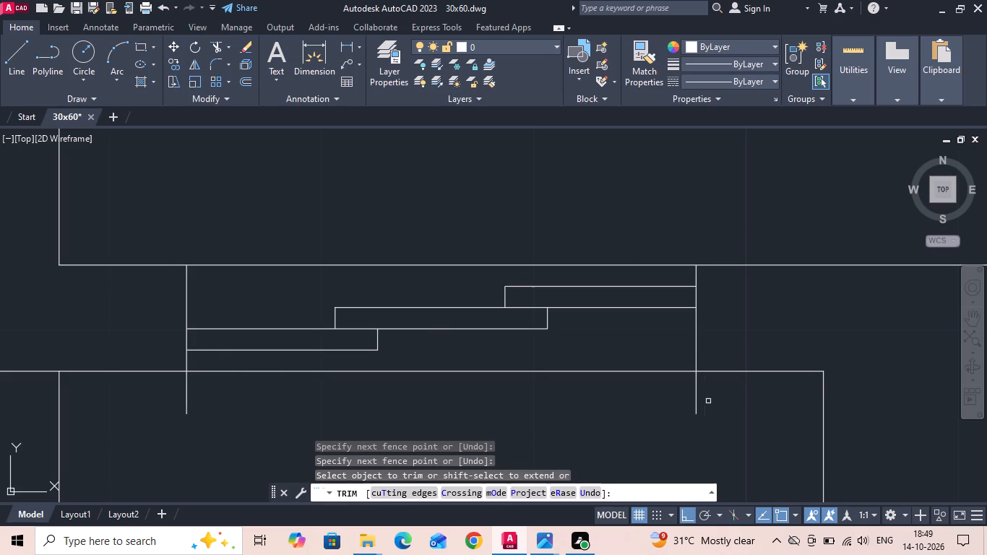
pyautogui.moveTo(705, 401); pyautogui.dragTo(156, 390)
pyautogui.press('Escape')
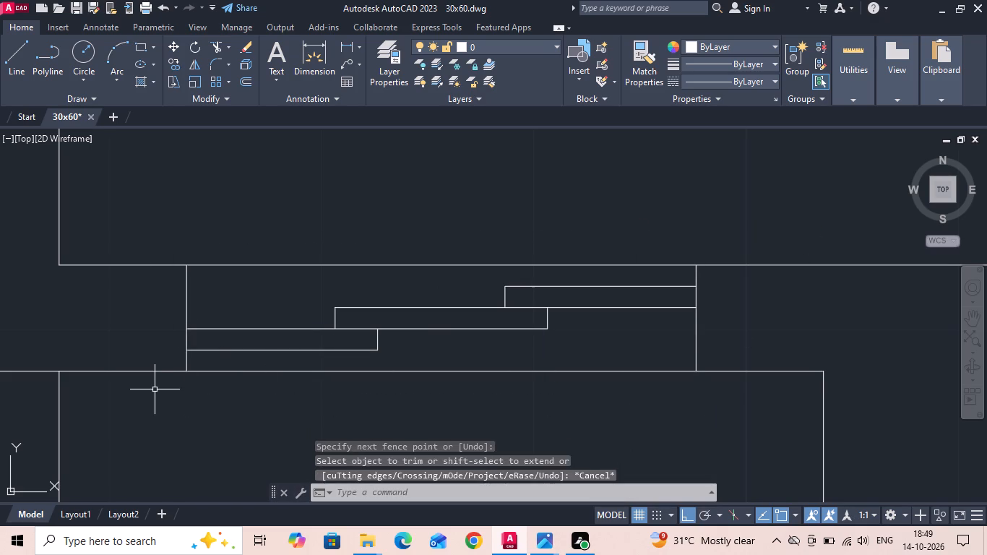
# Save the drawing.
pyautogui.hotkey('ctrl', 's')
pyautogui.hotkey('ctrl', 's')
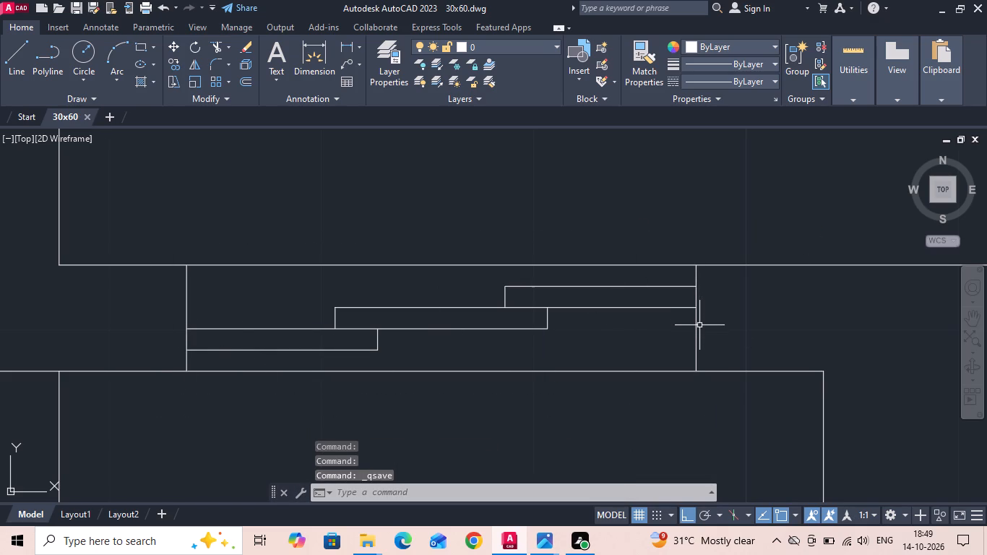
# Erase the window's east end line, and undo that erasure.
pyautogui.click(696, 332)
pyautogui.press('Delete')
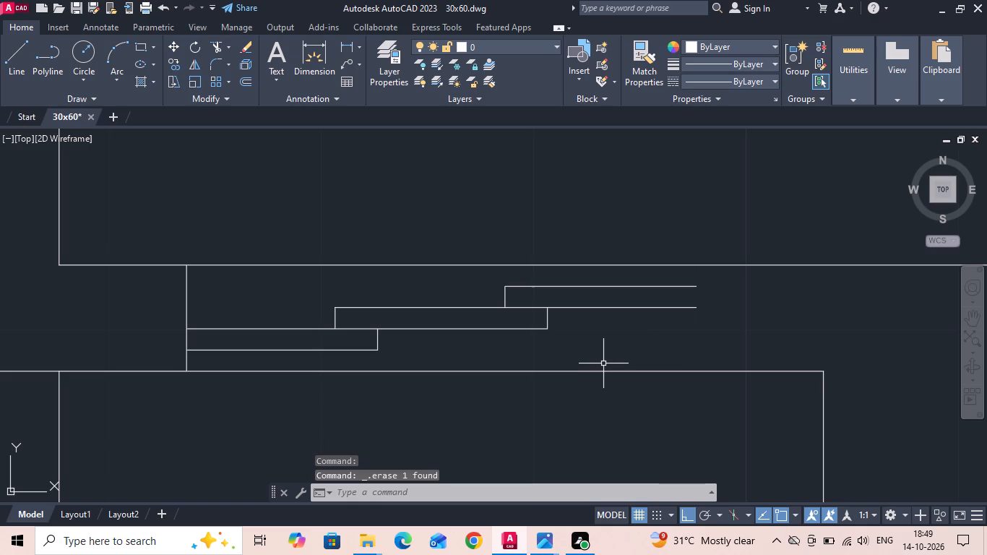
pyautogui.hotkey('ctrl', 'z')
# Save the drawing with the toilet window fitted in the wall.
pyautogui.scroll(-2, 473, 254)
pyautogui.scroll(-2, 353, 175)
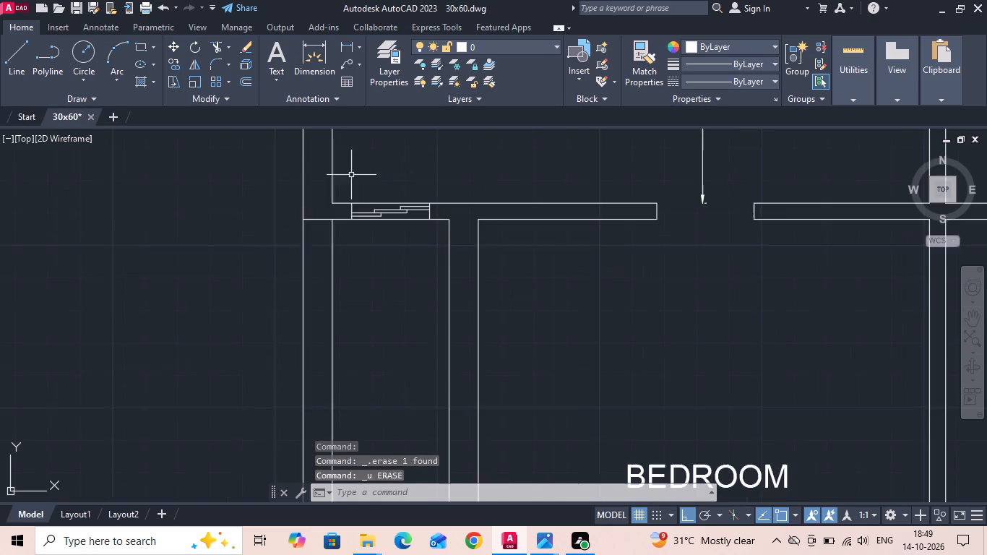
pyautogui.scroll(-3, 339, 264)
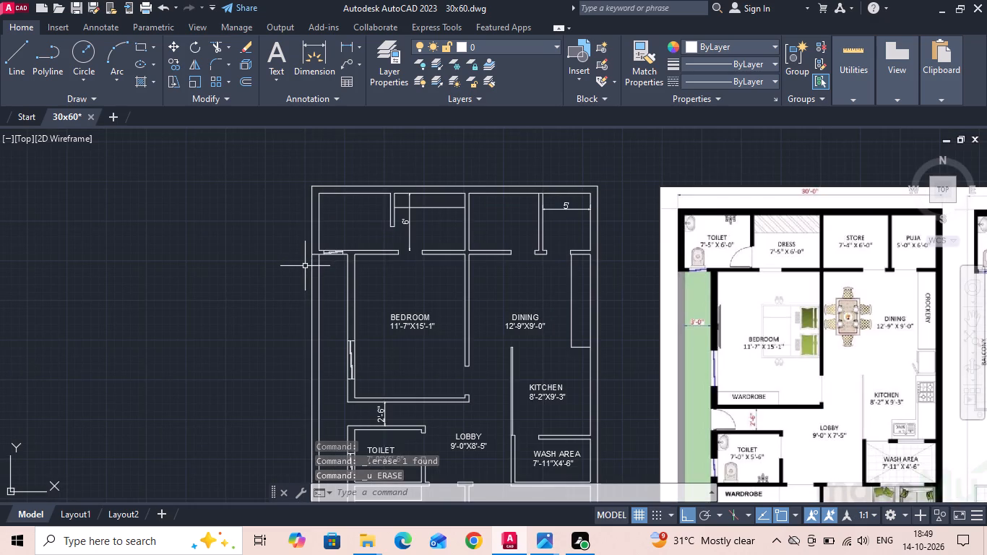
pyautogui.moveTo(449, 335); pyautogui.dragTo(424, 319, button='middle')
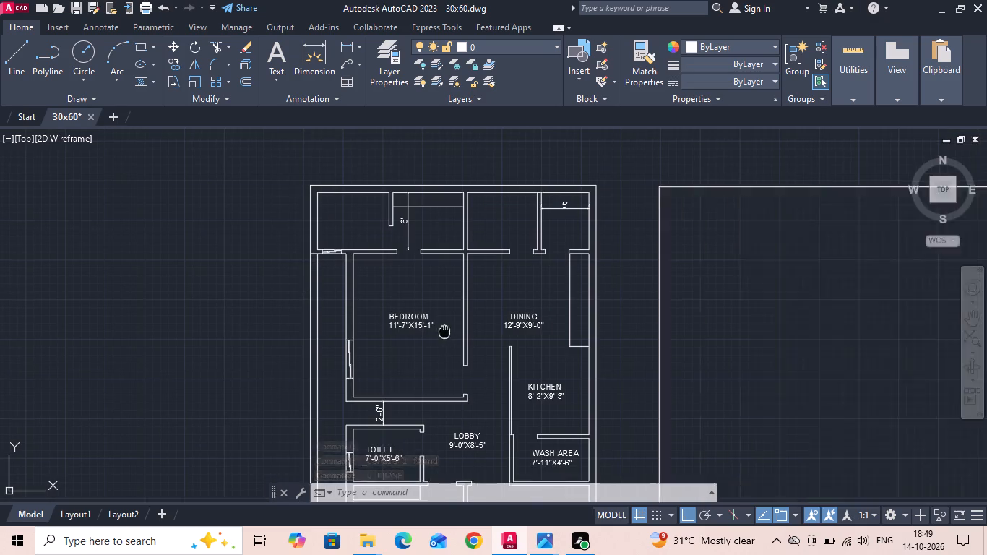
pyautogui.moveTo(424, 319); pyautogui.dragTo(380, 288, button='middle')
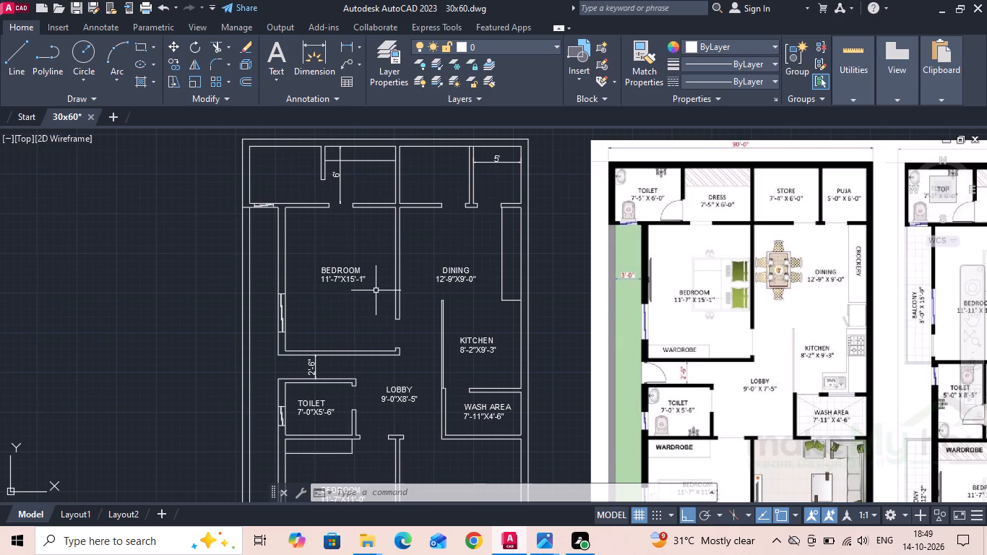
pyautogui.moveTo(371, 289); pyautogui.dragTo(338, 249, button='middle')
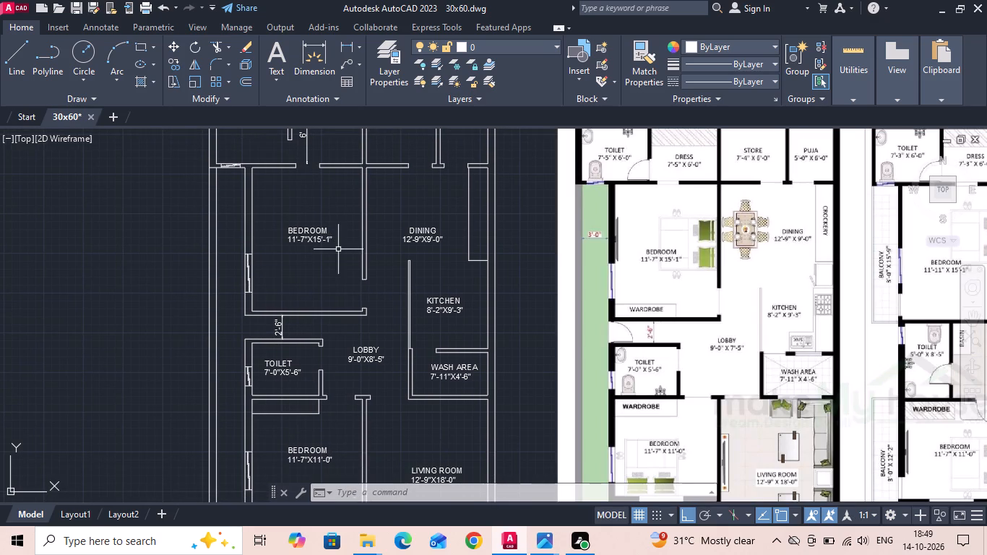
pyautogui.hotkey('ctrl', 's')
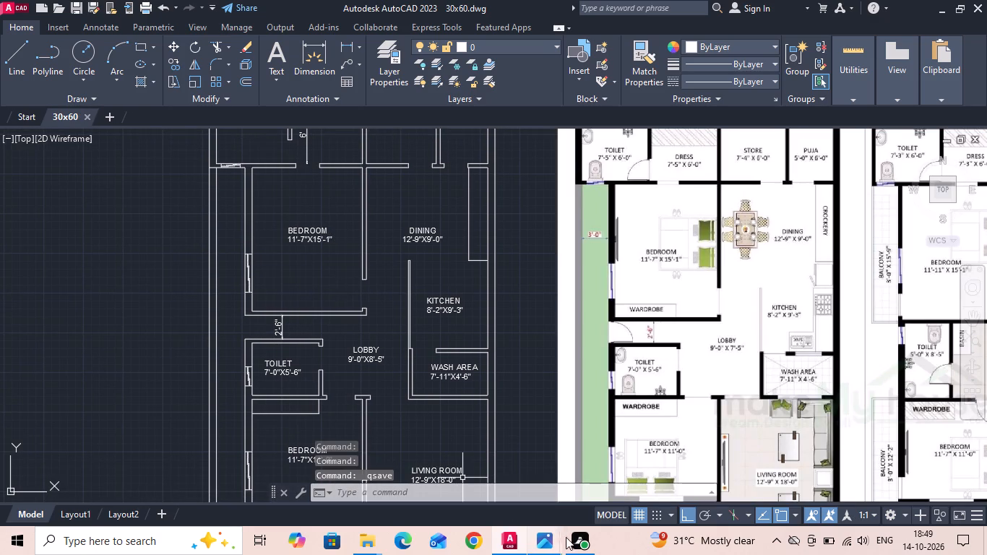
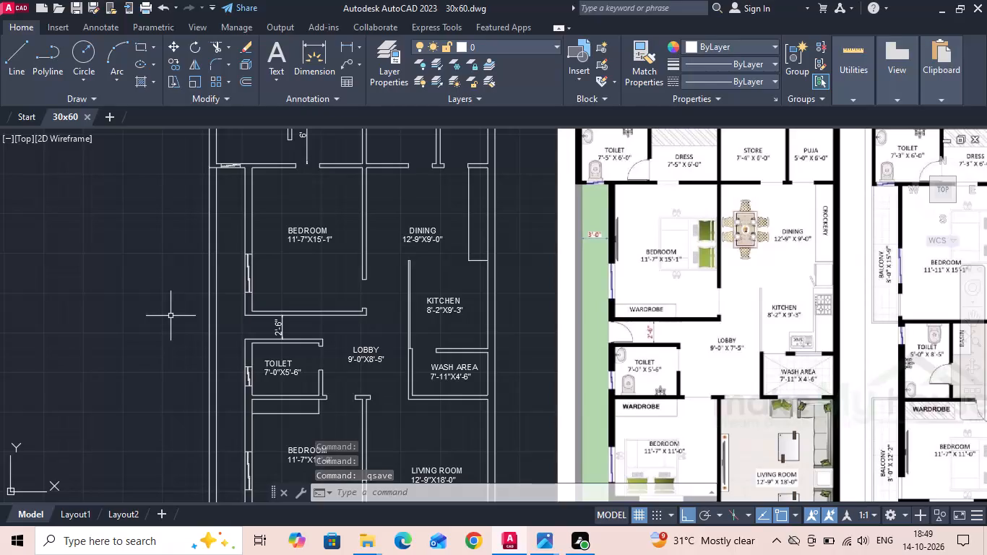
# Save the drawing.
pyautogui.hotkey('ctrl', 's')
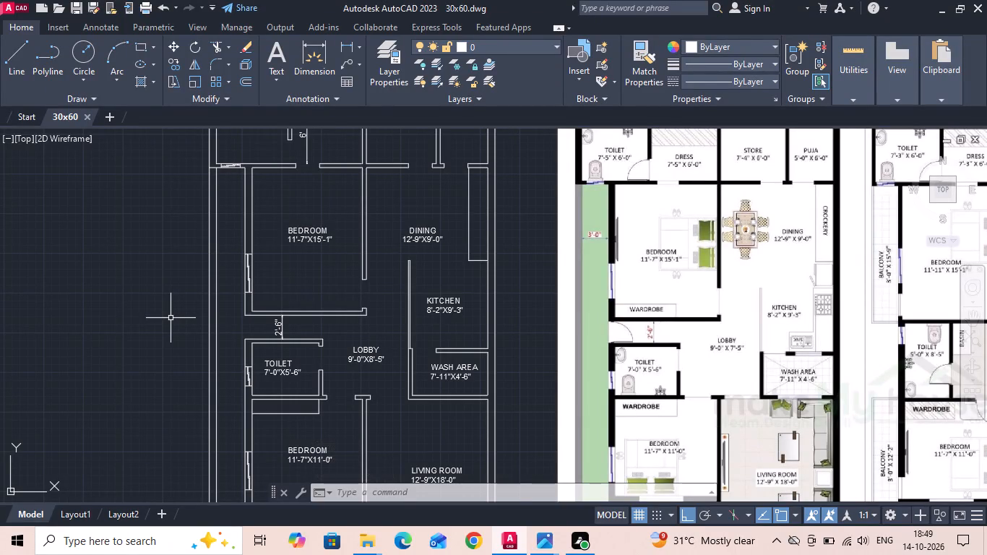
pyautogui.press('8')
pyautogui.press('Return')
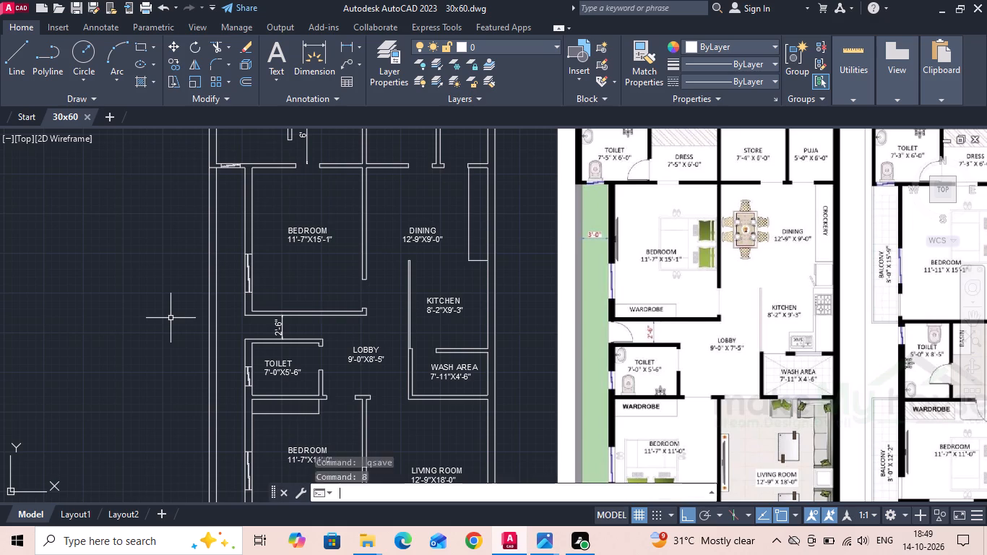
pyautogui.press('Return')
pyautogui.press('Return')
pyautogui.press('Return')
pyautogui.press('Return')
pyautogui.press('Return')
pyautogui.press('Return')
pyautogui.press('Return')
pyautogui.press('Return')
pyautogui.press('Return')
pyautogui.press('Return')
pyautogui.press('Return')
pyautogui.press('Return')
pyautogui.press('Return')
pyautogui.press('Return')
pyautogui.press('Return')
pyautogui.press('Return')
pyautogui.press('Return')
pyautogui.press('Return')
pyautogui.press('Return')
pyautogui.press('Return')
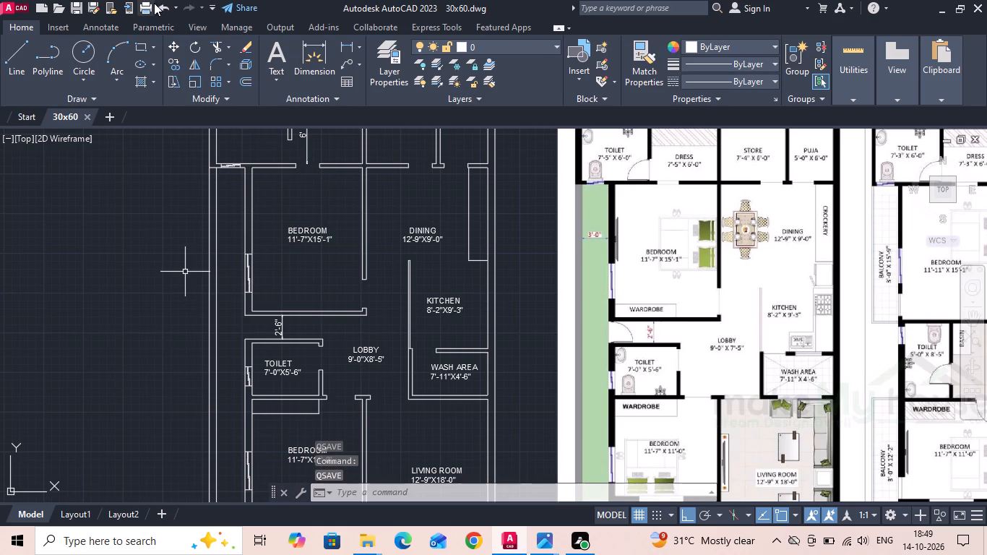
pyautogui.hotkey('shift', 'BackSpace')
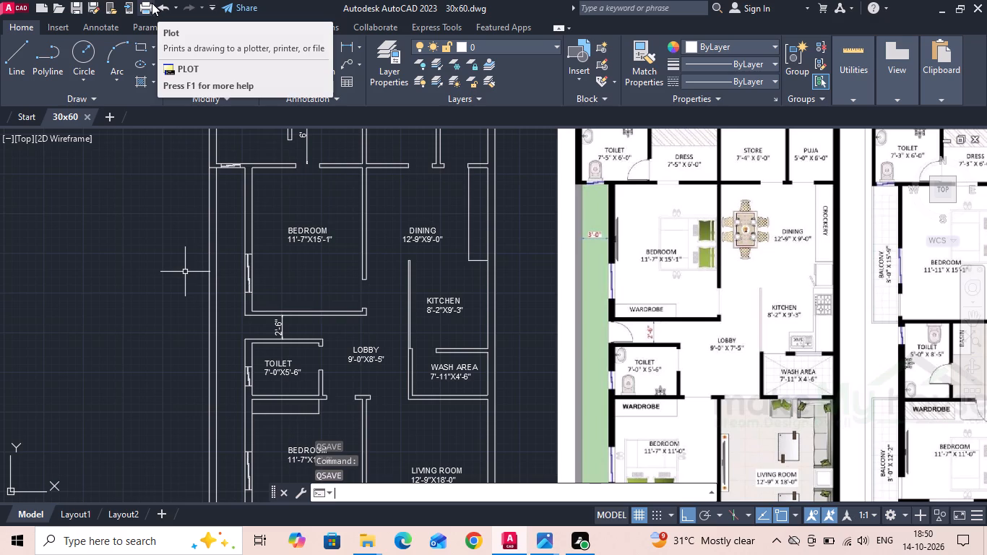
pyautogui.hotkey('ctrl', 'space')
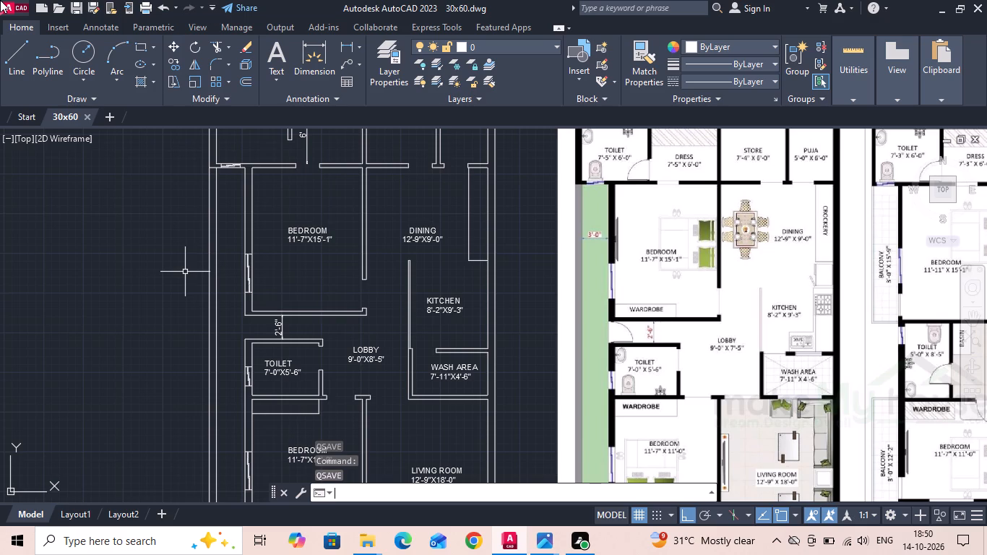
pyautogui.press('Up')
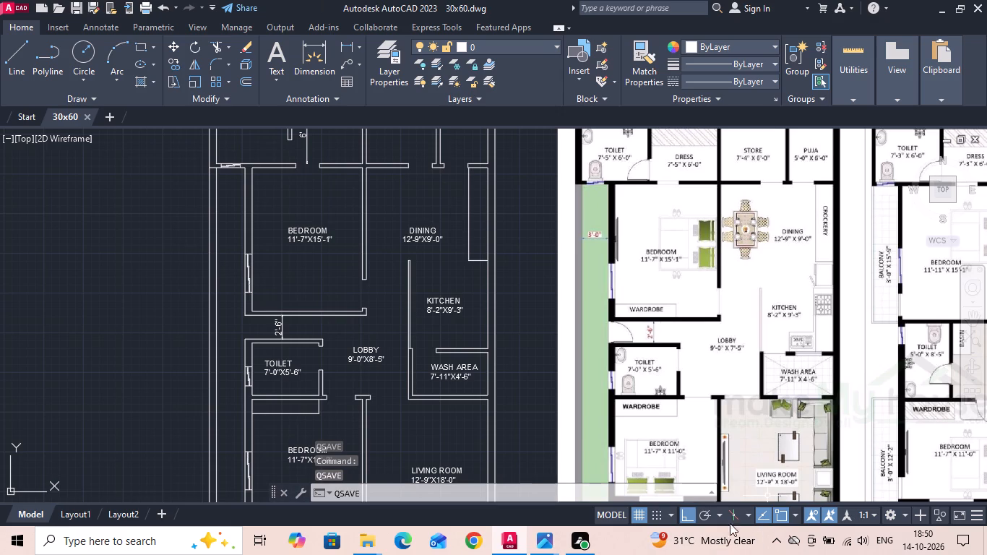
# Measure the width of the window opening in the 11'-7"x11'-0" bedroom's south wall on the ground floor reference image.
pyautogui.moveTo(640, 440); pyautogui.dragTo(640, 387, button='middle')
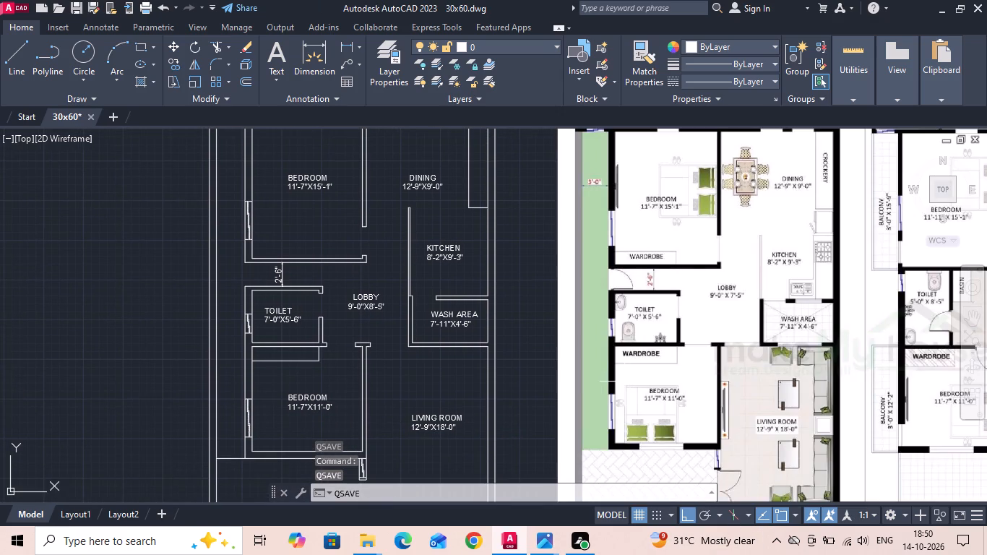
pyautogui.moveTo(624, 382); pyautogui.dragTo(621, 343, button='middle')
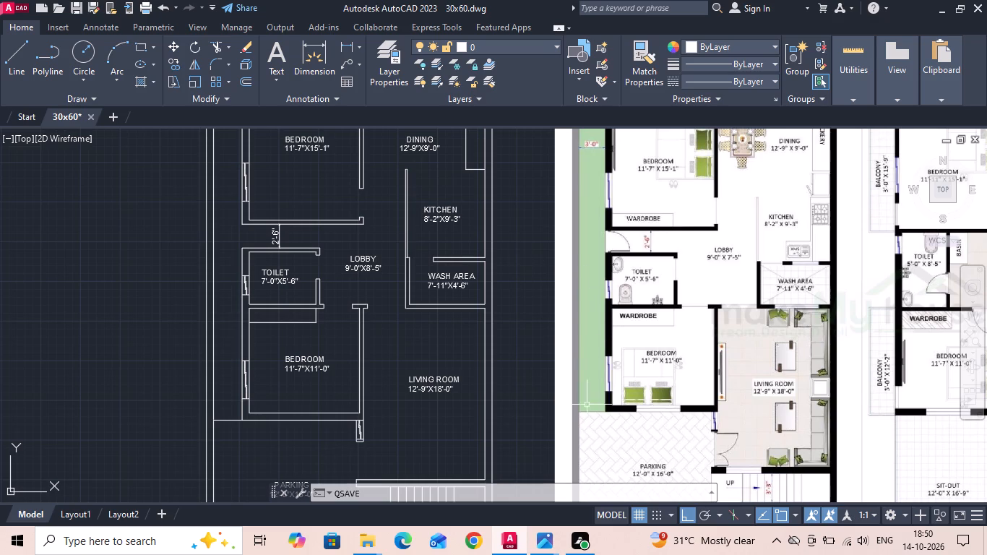
pyautogui.scroll(2, 664, 390)
pyautogui.moveTo(656, 397); pyautogui.dragTo(515, 272, button='middle')
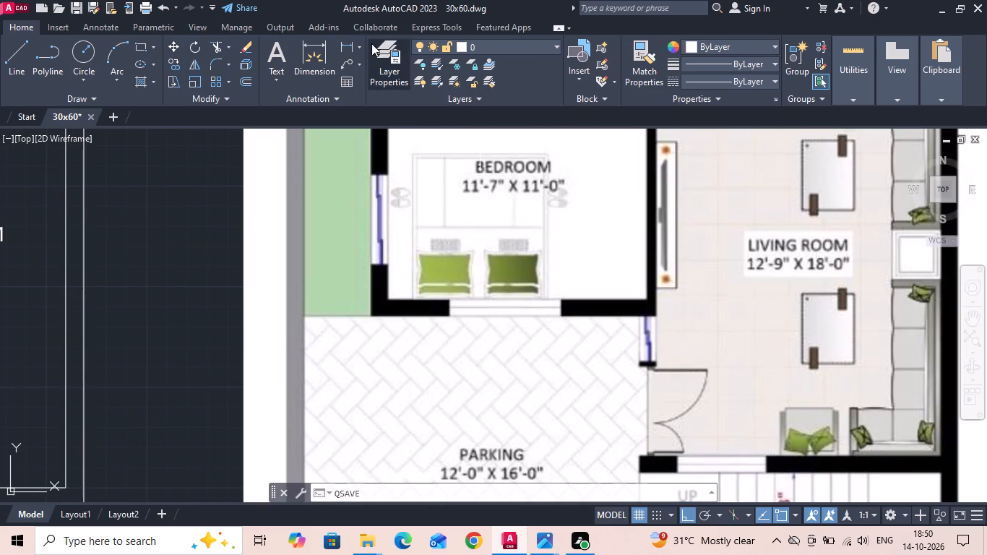
pyautogui.click(345, 40)
pyautogui.scroll(1, 456, 319)
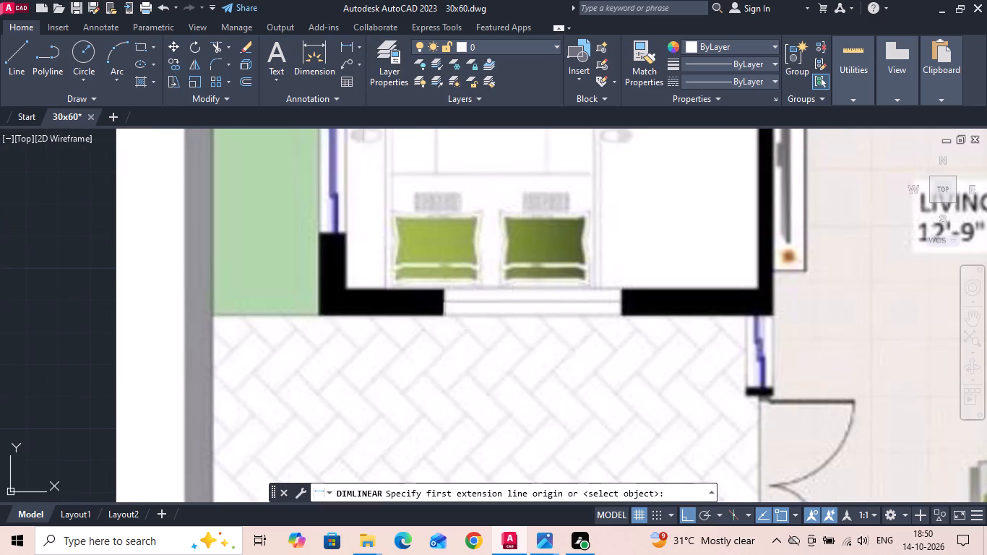
pyautogui.click(444, 316)
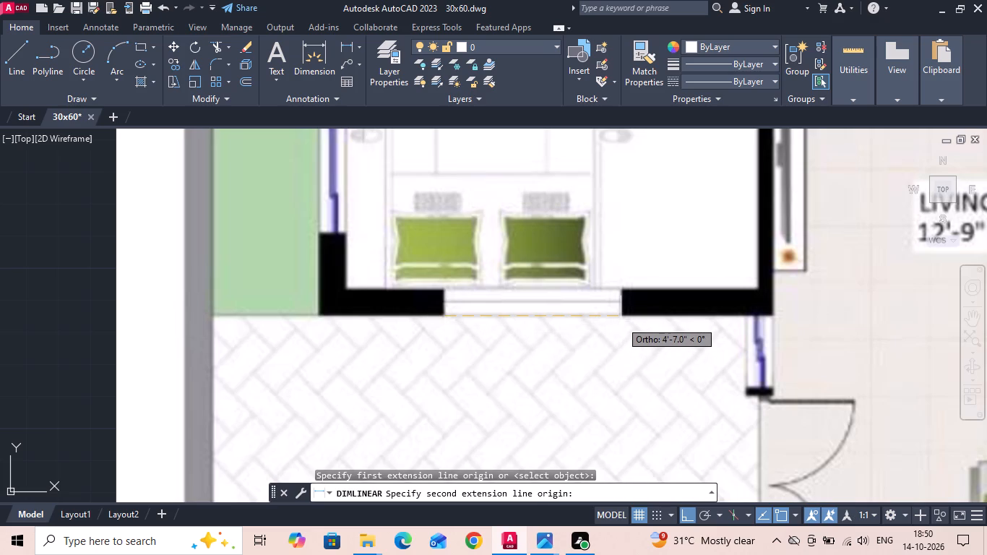
pyautogui.press('Escape')
# Draw a vertical line from the midpoint of the 11'-7"x11'-0" bedroom's inner south wall line southward across the wall.
pyautogui.scroll(-3, 632, 311)
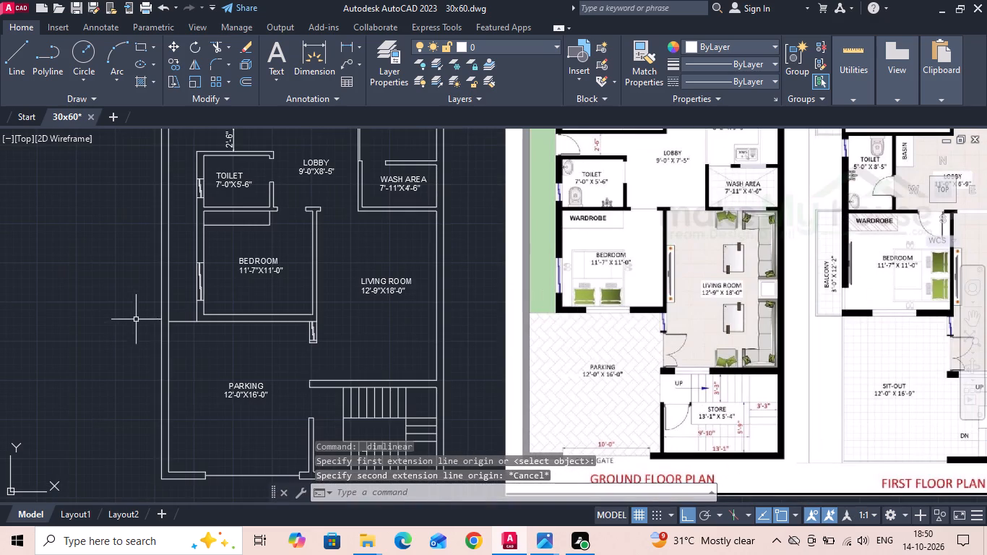
pyautogui.scroll(1, 202, 306)
pyautogui.write('L')
pyautogui.press('space')
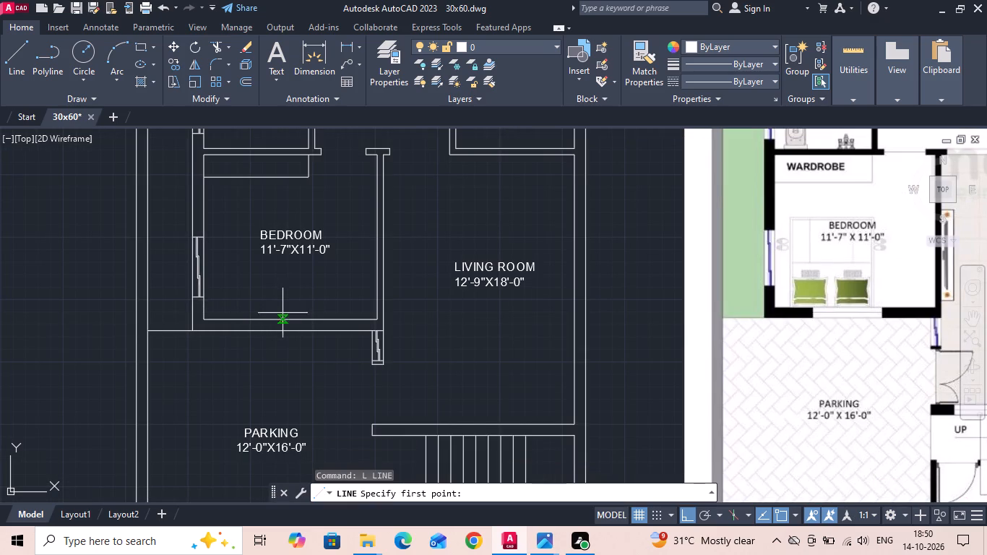
pyautogui.moveTo(288, 316); pyautogui.dragTo(291, 325)
pyautogui.scroll(2, 293, 371)
pyautogui.click(293, 372)
pyautogui.press('Escape')
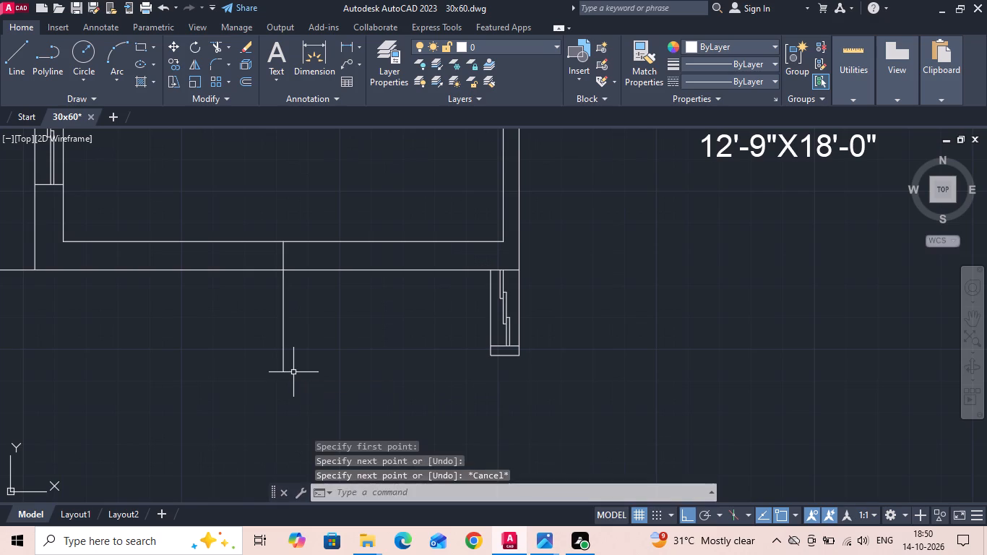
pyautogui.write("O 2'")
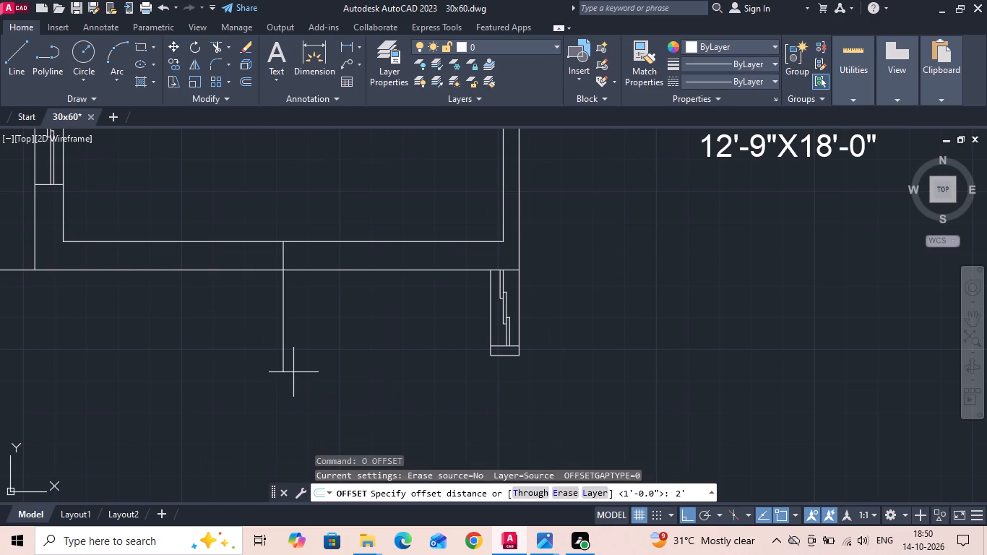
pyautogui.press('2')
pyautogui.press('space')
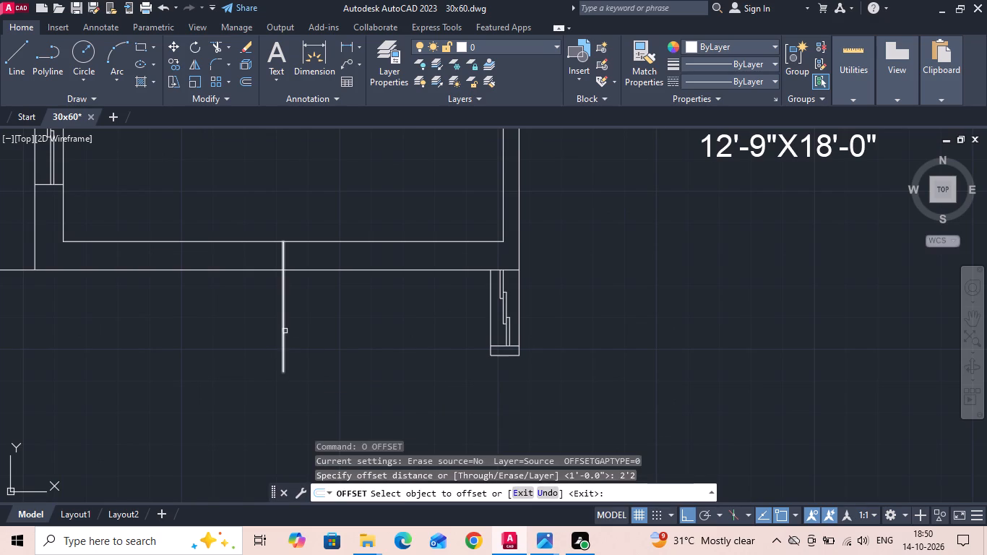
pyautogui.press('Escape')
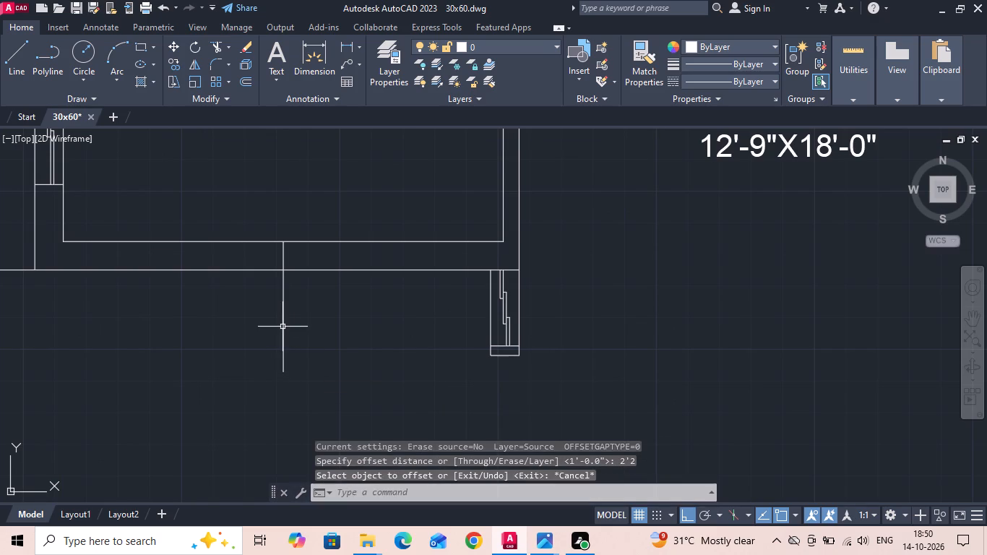
# Offset the vertical midpoint line 2'3" to both the west and east sides to mark the window's ends.
pyautogui.write("O 2'3")
pyautogui.press('space')
pyautogui.click(283, 327)
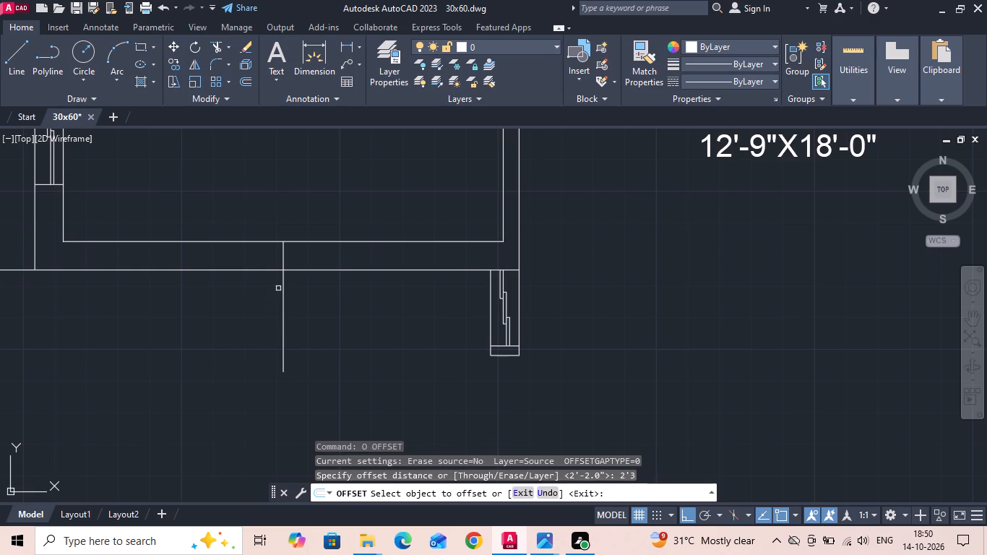
pyautogui.click(283, 282)
pyautogui.click(241, 300)
pyautogui.moveTo(284, 293); pyautogui.dragTo(288, 293)
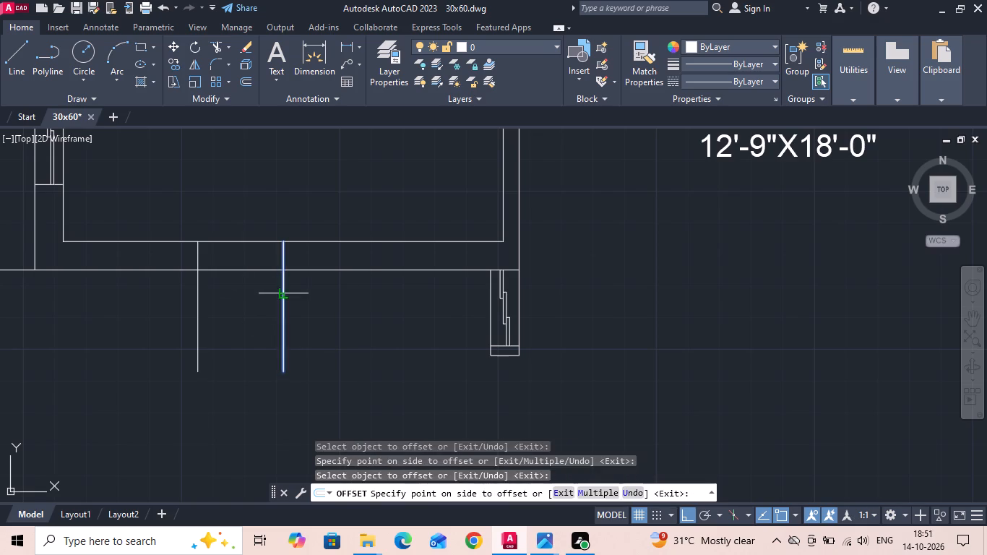
pyautogui.moveTo(288, 293); pyautogui.dragTo(293, 293)
pyautogui.click(340, 301)
pyautogui.press('Escape')
# Trim the three vertical lines below the wall's south face and remove the middle one inside the wall.
pyautogui.write('TR')
pyautogui.press('space')
pyautogui.moveTo(190, 322); pyautogui.dragTo(358, 314)
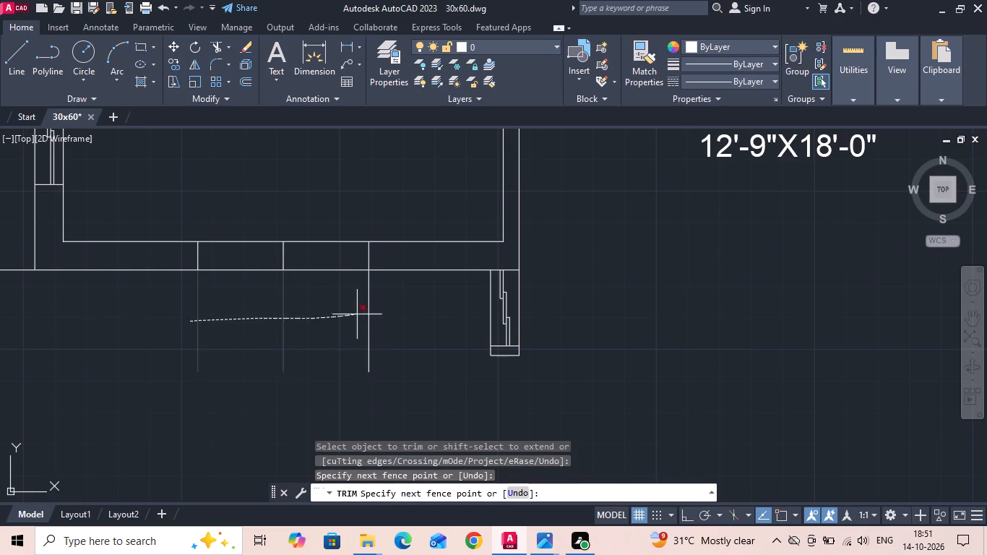
pyautogui.moveTo(358, 314); pyautogui.dragTo(363, 314)
pyautogui.moveTo(399, 311); pyautogui.dragTo(342, 300)
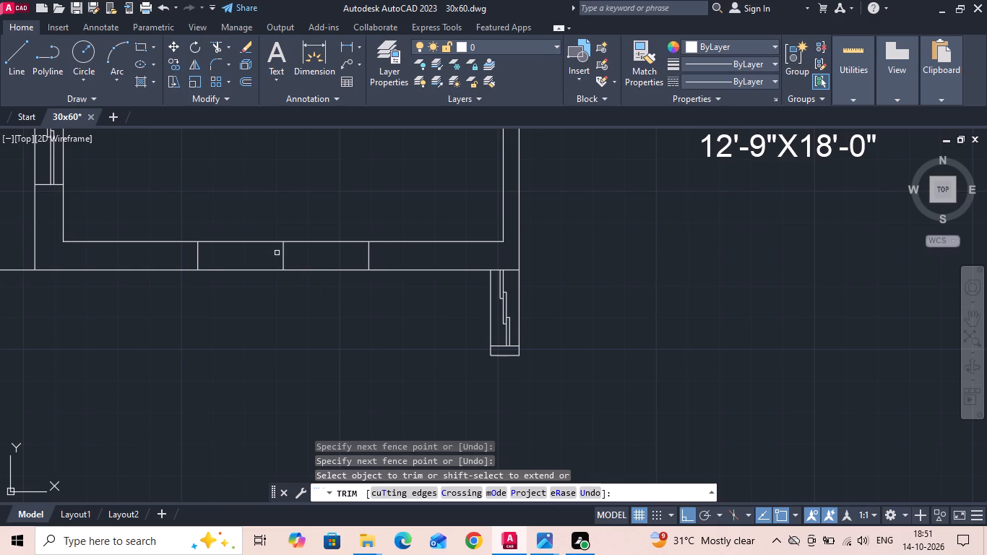
pyautogui.click(283, 256)
pyautogui.scroll(-3, 348, 436)
pyautogui.press('Escape')
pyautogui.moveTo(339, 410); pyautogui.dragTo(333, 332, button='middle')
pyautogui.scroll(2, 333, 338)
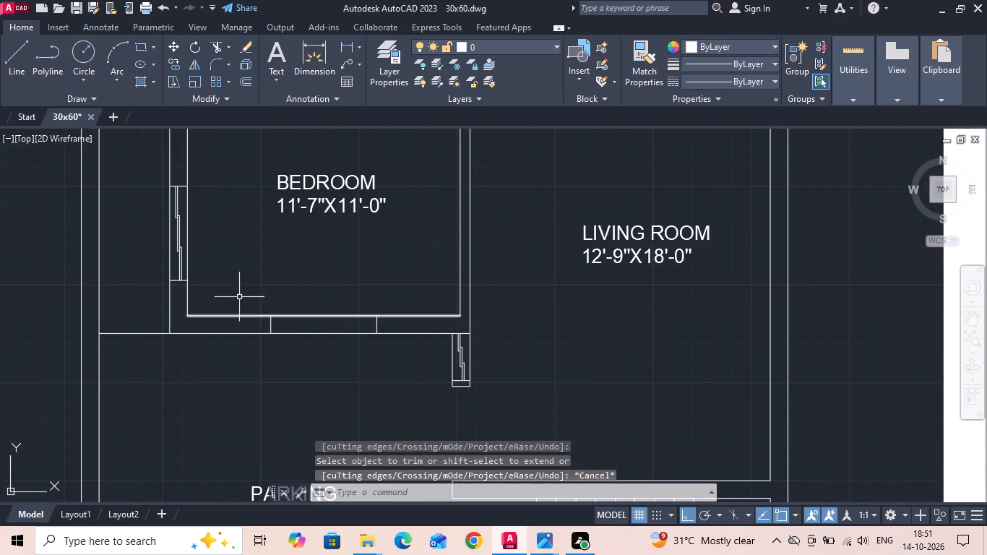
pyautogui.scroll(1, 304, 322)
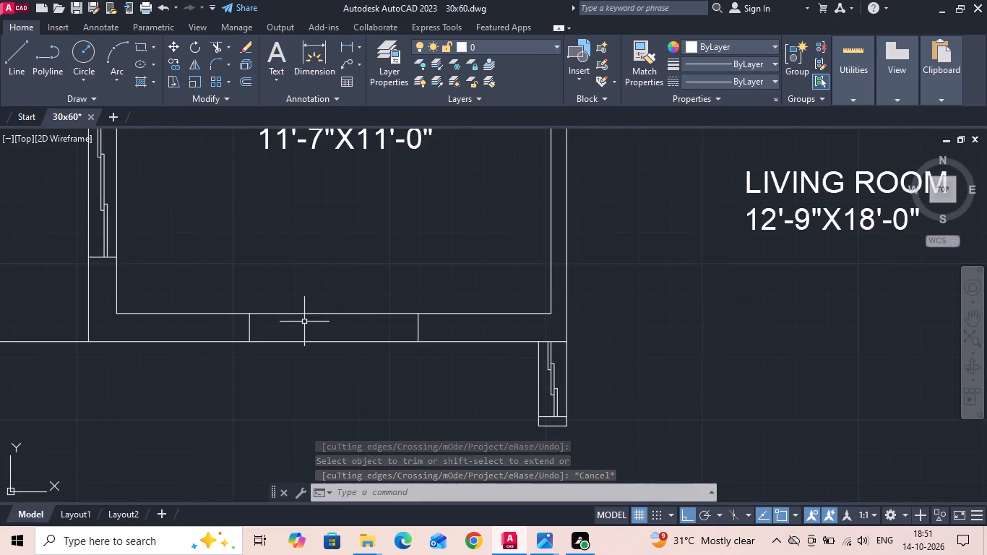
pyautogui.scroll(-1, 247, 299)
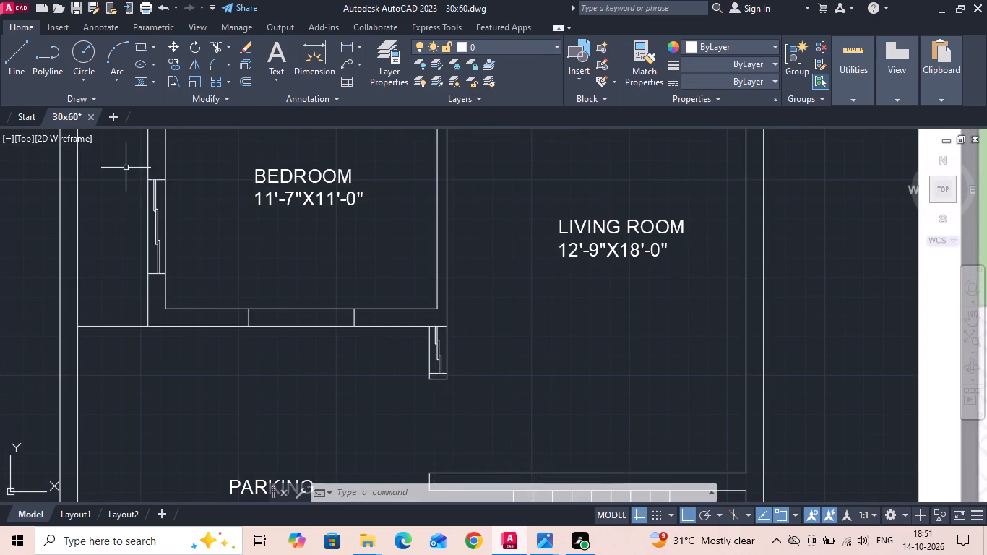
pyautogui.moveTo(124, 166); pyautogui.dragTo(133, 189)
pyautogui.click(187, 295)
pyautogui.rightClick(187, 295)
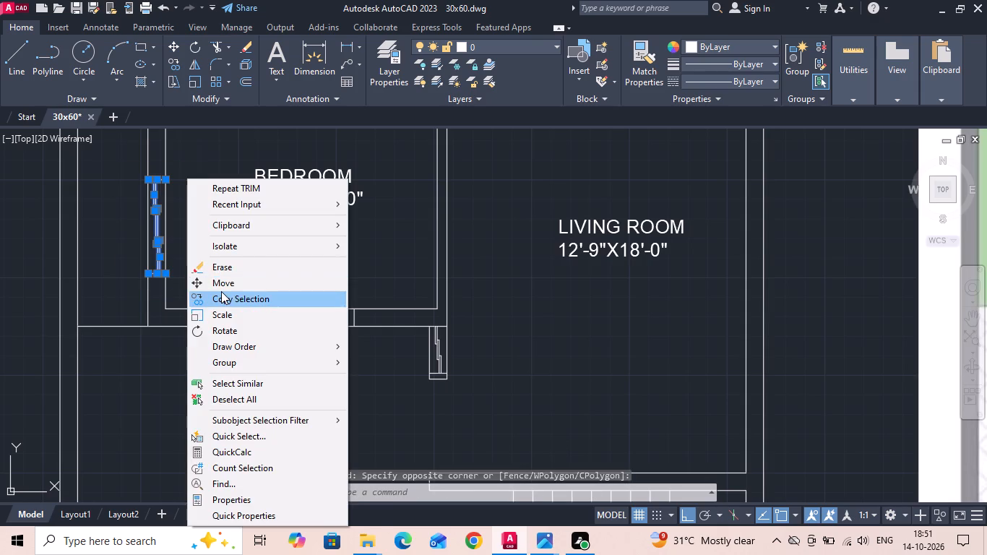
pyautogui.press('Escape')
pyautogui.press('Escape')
# Draw a horizontal line between the midpoints of the south window's two end lines.
pyautogui.scroll(1, 298, 344)
pyautogui.write('L')
pyautogui.press('space')
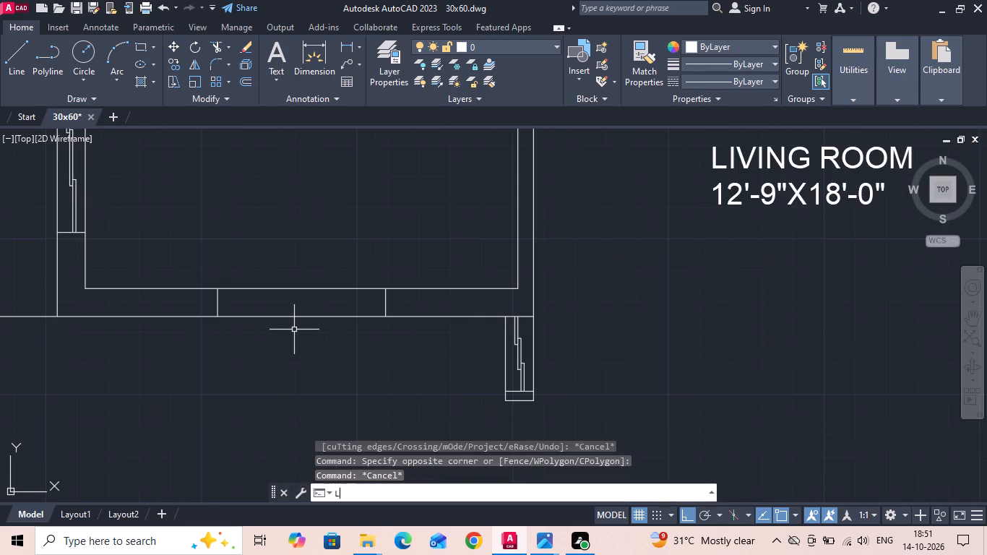
pyautogui.scroll(1, 219, 285)
pyautogui.moveTo(219, 316); pyautogui.dragTo(230, 320)
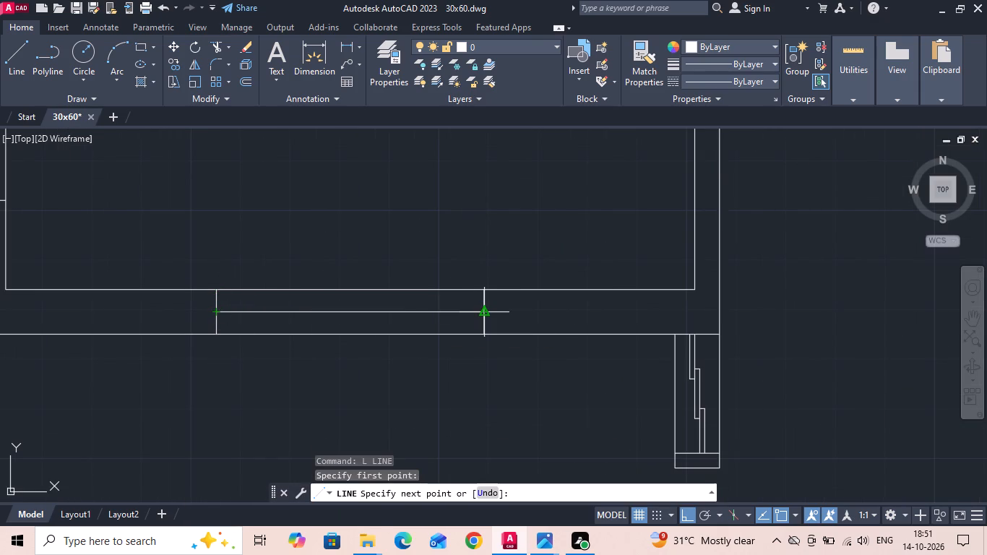
pyautogui.click(485, 317)
pyautogui.press('Escape')
# Offset the window's horizontal centre line 0.5" to both the north and south sides.
pyautogui.scroll(1, 360, 317)
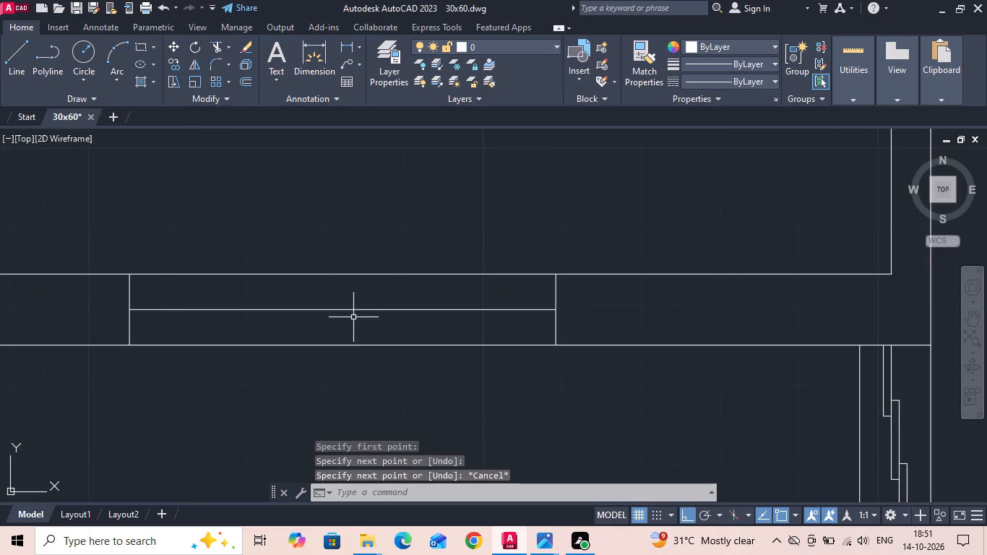
pyautogui.write('O .5')
pyautogui.press('space')
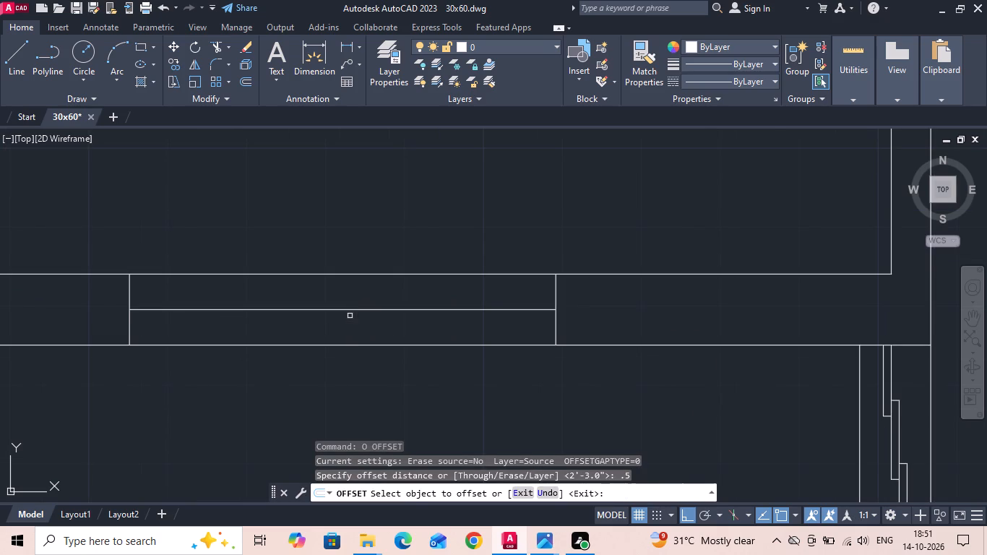
pyautogui.click(348, 309)
pyautogui.click(349, 297)
pyautogui.scroll(1, 345, 311)
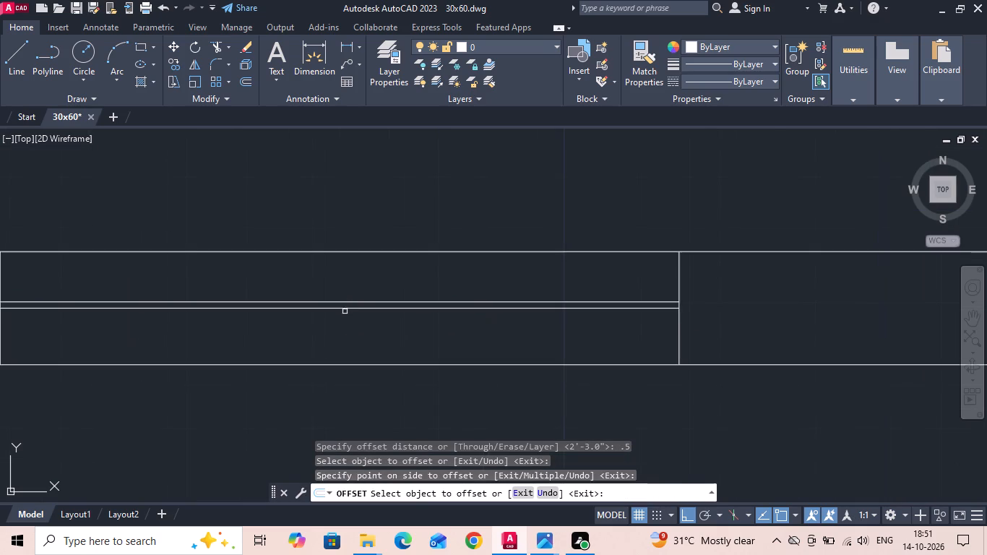
pyautogui.moveTo(344, 309); pyautogui.dragTo(344, 322)
pyautogui.click(339, 337)
pyautogui.press('Escape')
# Erase the window's original horizontal centre line.
pyautogui.click(342, 306)
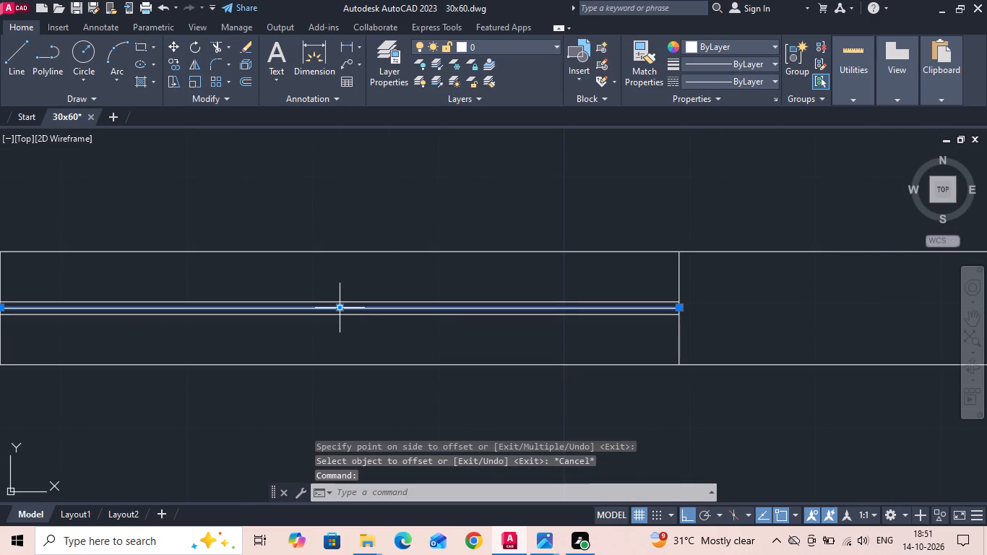
pyautogui.press('Delete')
# Offset the two remaining horizontal window lines 1" outward, one to the north and the other to the south.
pyautogui.write('O')
pyautogui.press('space')
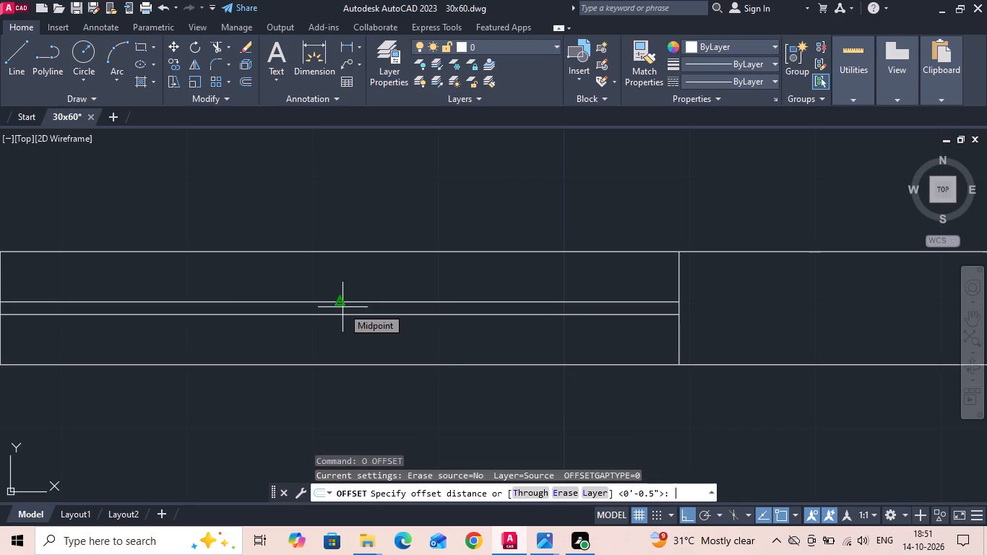
pyautogui.write('1')
pyautogui.press('space')
pyautogui.click(342, 301)
pyautogui.click(342, 281)
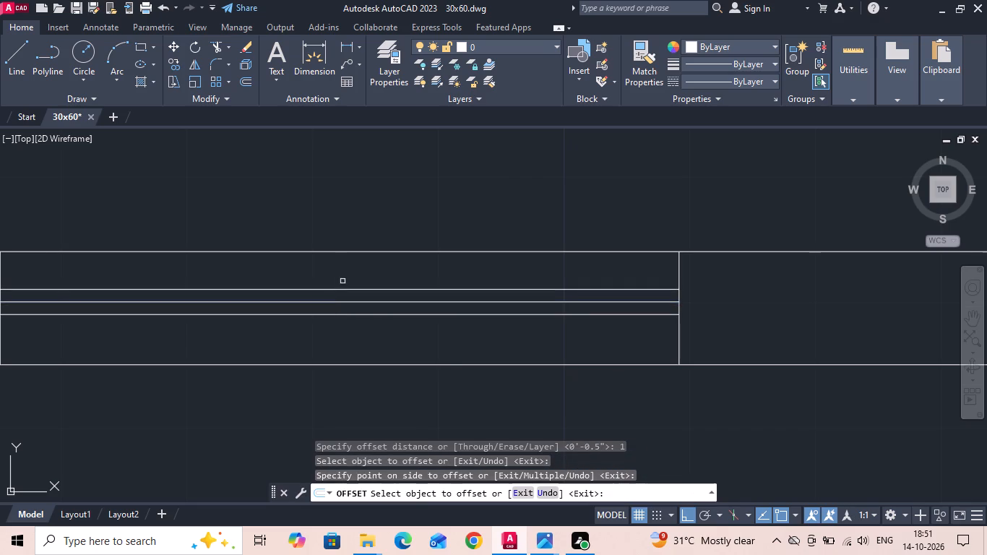
pyautogui.moveTo(334, 314); pyautogui.dragTo(334, 324)
pyautogui.click(332, 333)
pyautogui.press('Escape')
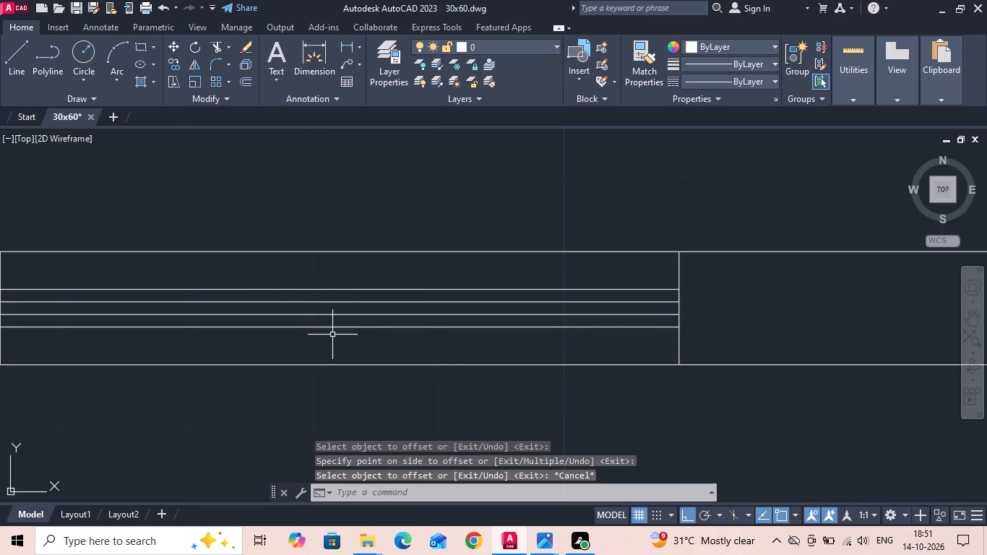
pyautogui.scroll(-1, 337, 336)
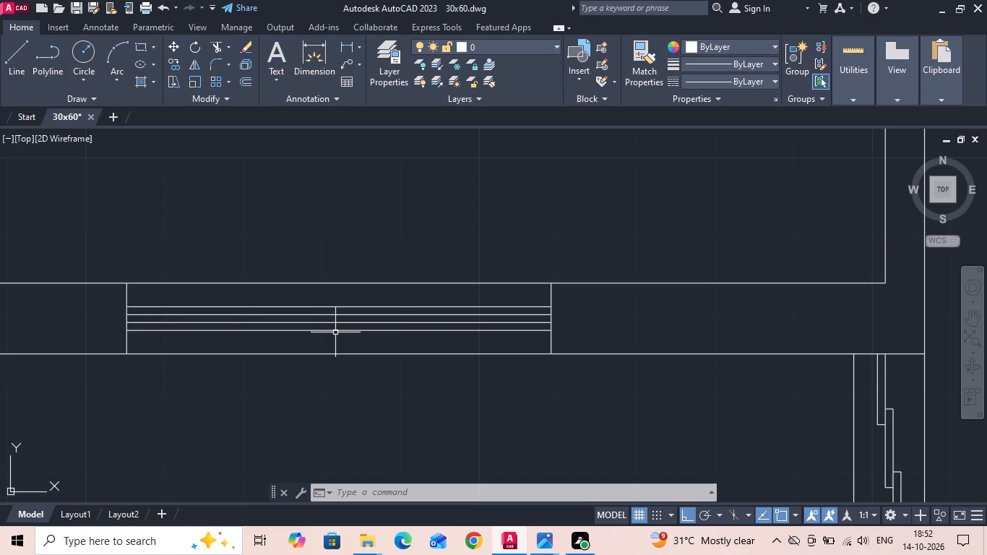
# Offset the south window's west and east end lines 18" inward to divide the opening into three panels.
pyautogui.press('Escape')
pyautogui.write('O 18')
pyautogui.press('Return')
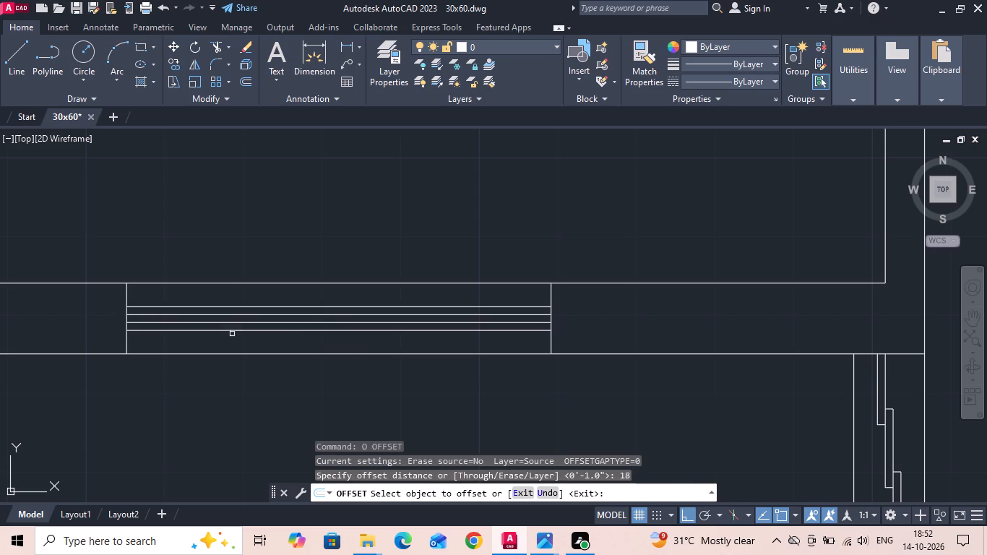
pyautogui.moveTo(127, 339); pyautogui.dragTo(143, 339)
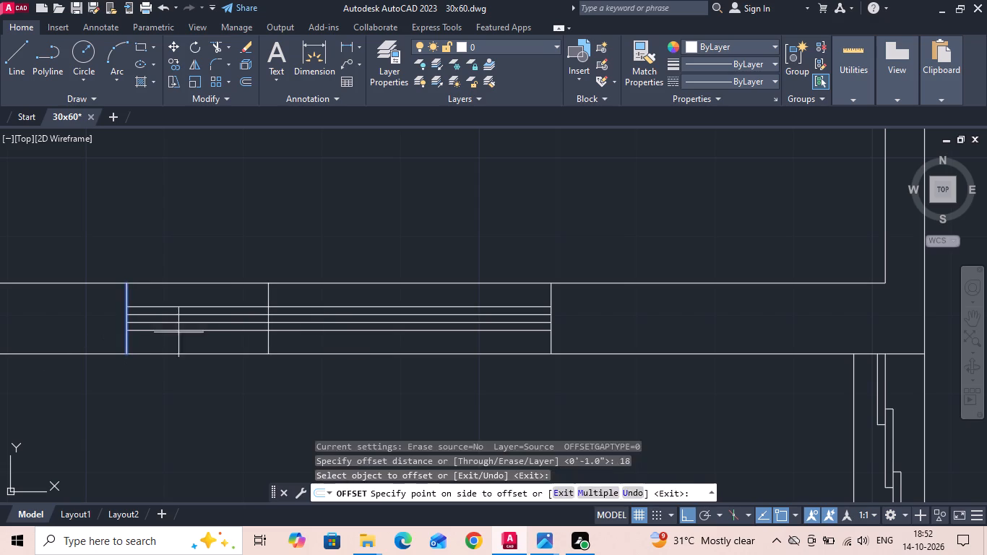
pyautogui.moveTo(215, 326); pyautogui.dragTo(224, 328)
pyautogui.click(551, 339)
pyautogui.moveTo(507, 341); pyautogui.dragTo(504, 341)
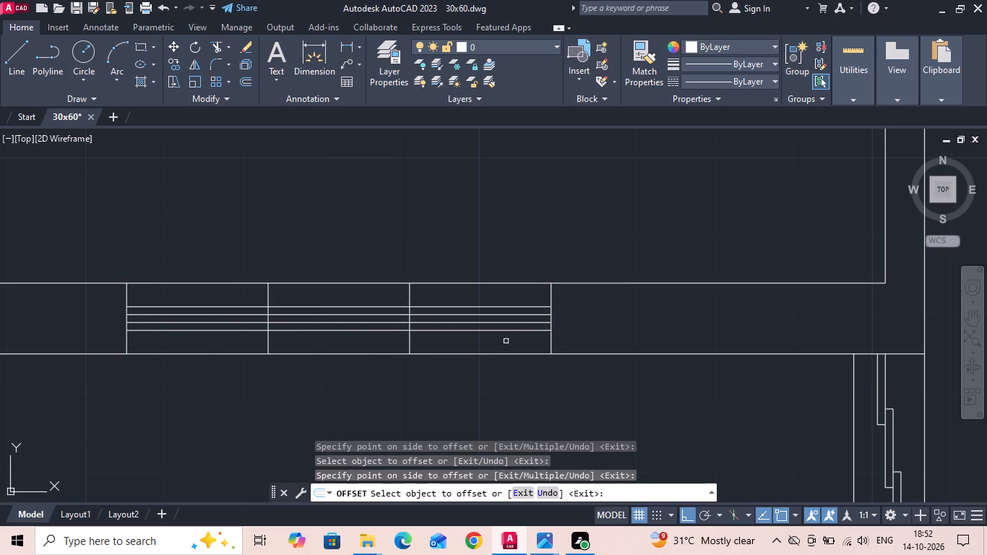
pyautogui.moveTo(504, 341); pyautogui.dragTo(499, 342)
pyautogui.scroll(2, 212, 293)
pyautogui.press('Escape')
# Offset each of the two inner vertical division lines 1" to both its west and east sides.
pyautogui.write('O 1')
pyautogui.press('space')
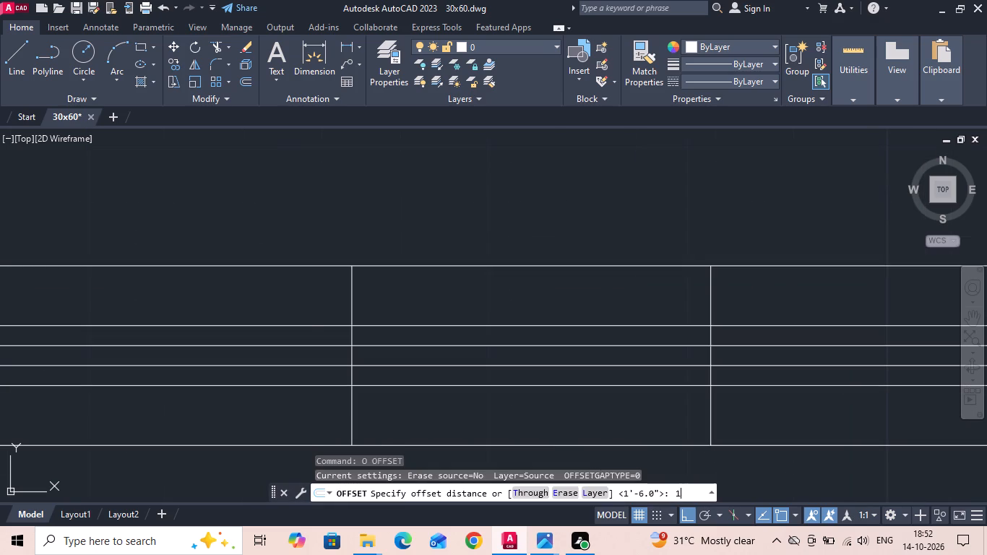
pyautogui.click(353, 300)
pyautogui.click(324, 293)
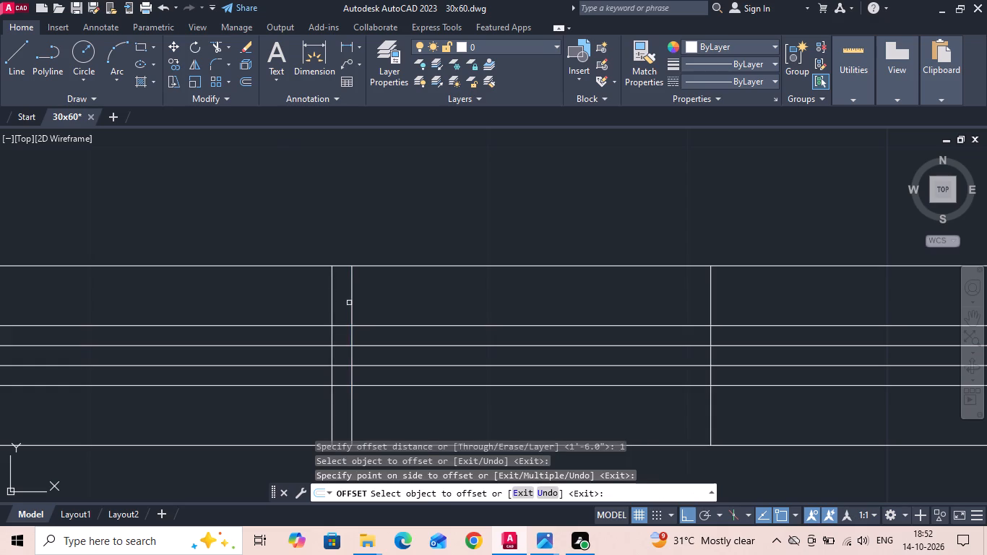
pyautogui.click(352, 304)
pyautogui.moveTo(387, 308); pyautogui.dragTo(412, 315)
pyautogui.moveTo(712, 309); pyautogui.dragTo(712, 309)
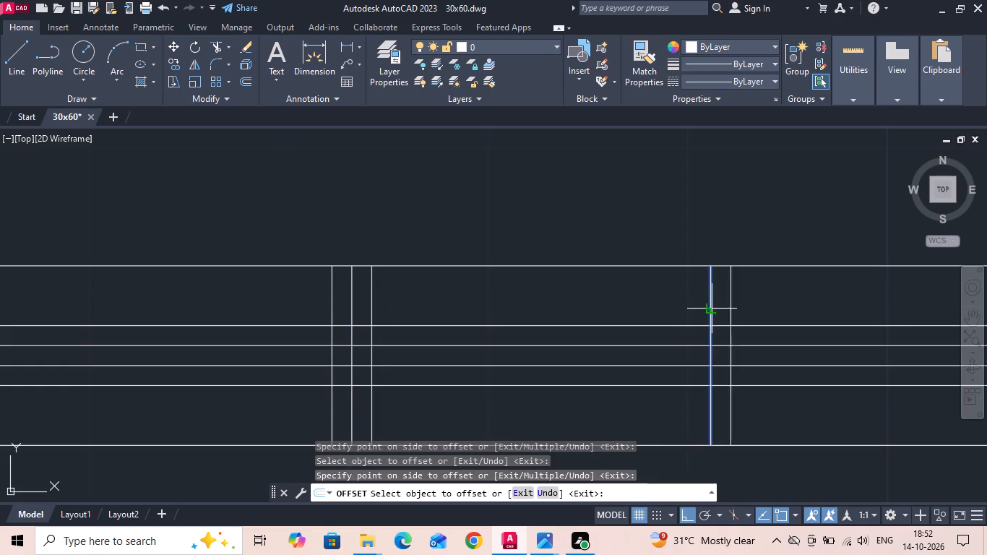
pyautogui.moveTo(712, 309); pyautogui.dragTo(704, 309)
pyautogui.click(655, 306)
pyautogui.moveTo(712, 307); pyautogui.dragTo(723, 311)
pyautogui.click(783, 311)
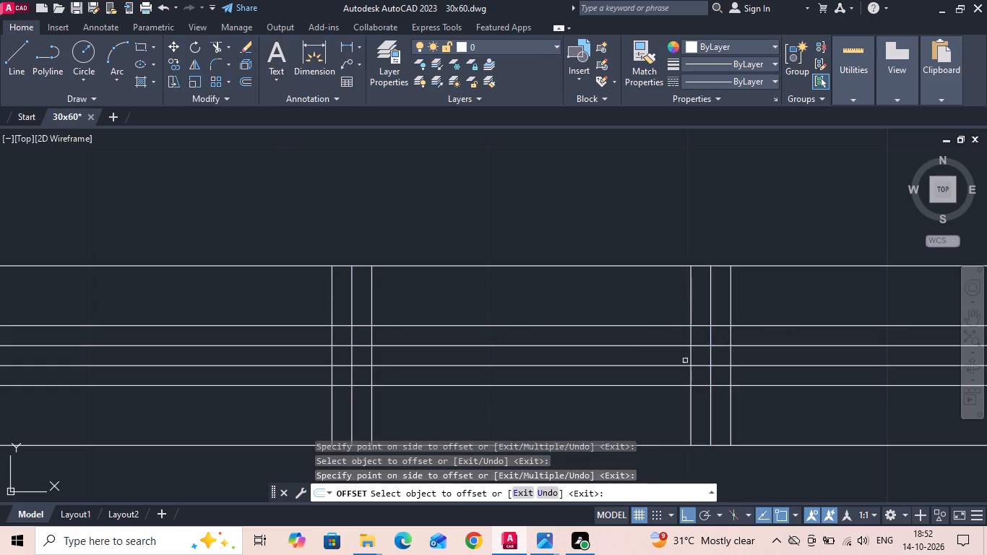
pyautogui.scroll(-5, 665, 364)
pyautogui.press('Escape')
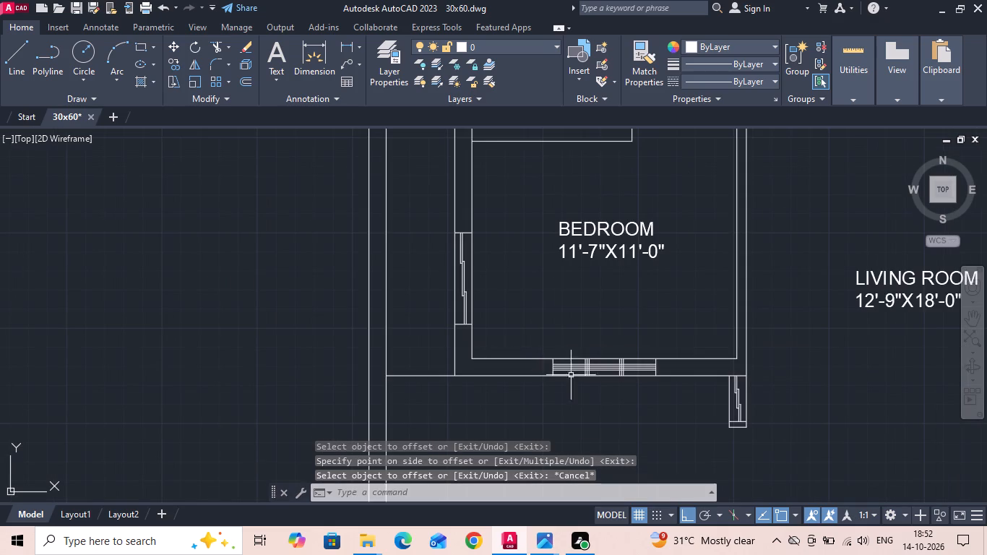
# Trim the two northern horizontal window lines out of the western panel.
pyautogui.scroll(3, 590, 386)
pyautogui.write('TR')
pyautogui.press('space')
pyautogui.press('space')
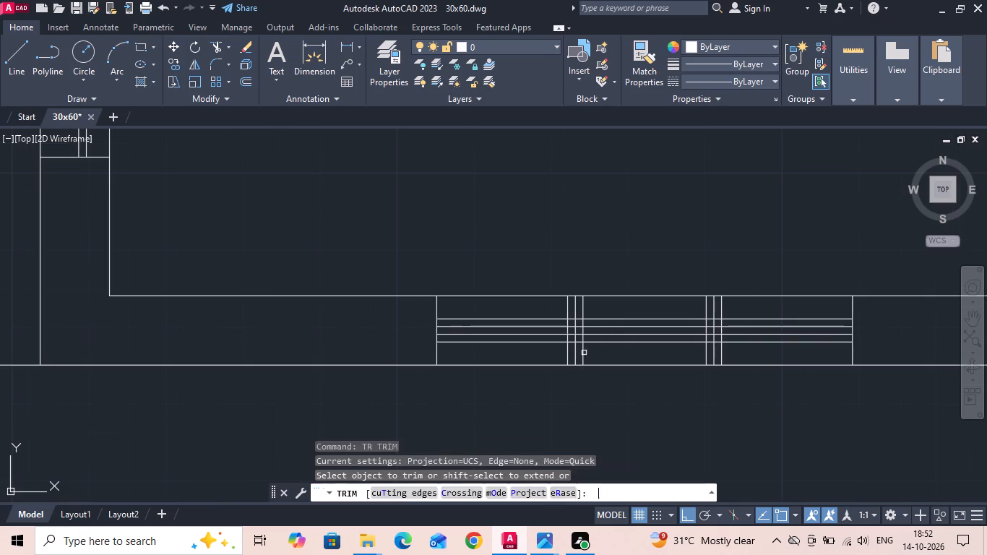
pyautogui.moveTo(540, 352); pyautogui.dragTo(452, 369, button='middle')
pyautogui.scroll(-1, 452, 369)
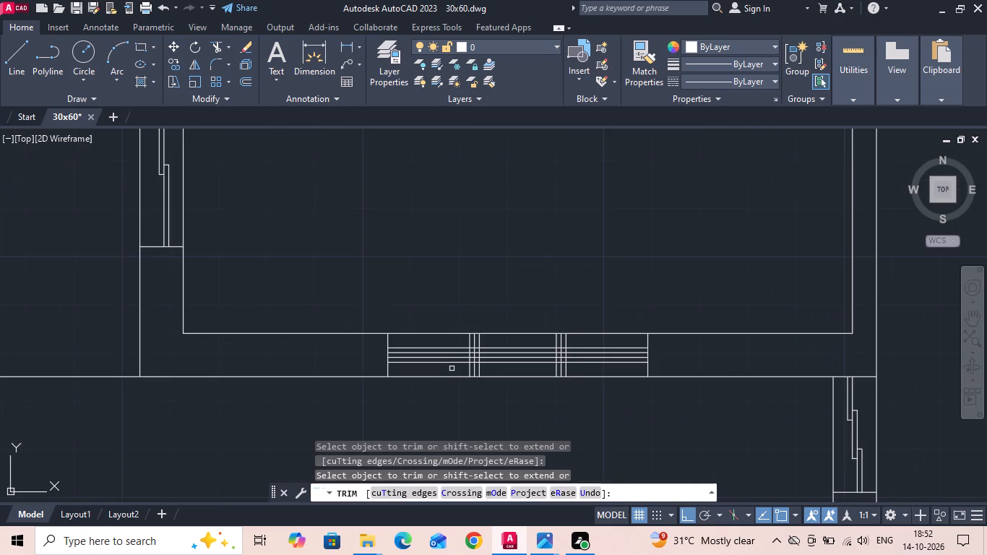
pyautogui.scroll(2, 452, 369)
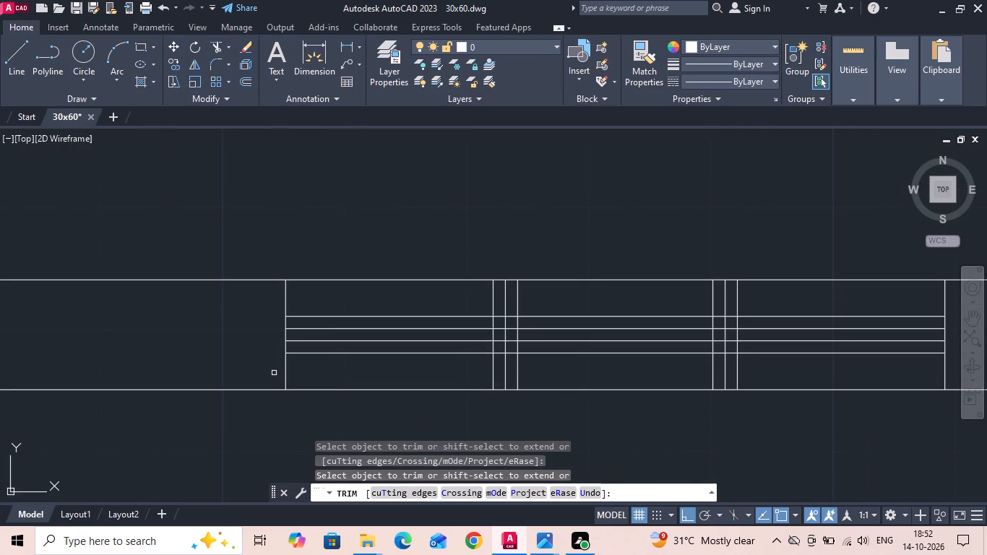
pyautogui.click(285, 369)
pyautogui.hotkey('ctrl', 'z')
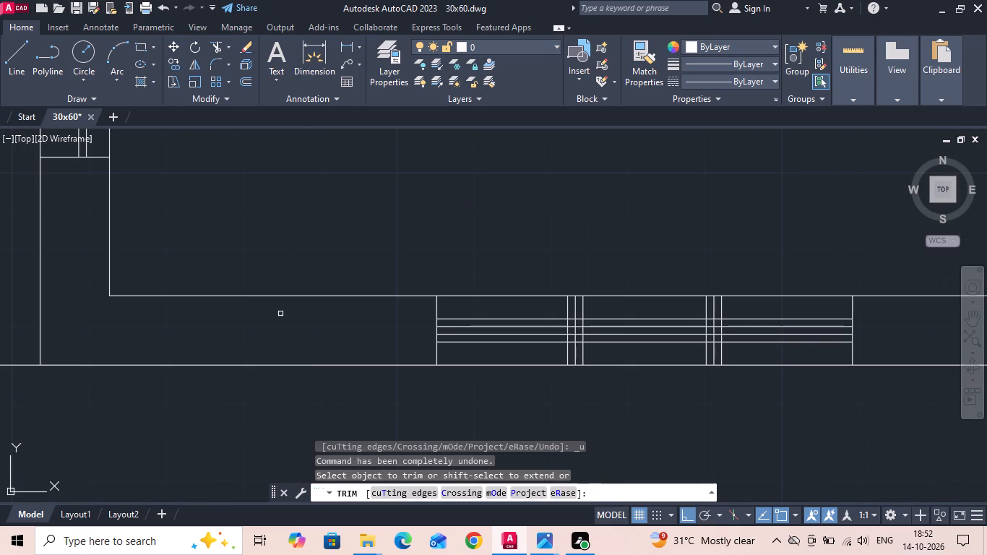
pyautogui.moveTo(512, 363); pyautogui.dragTo(413, 358, button='middle')
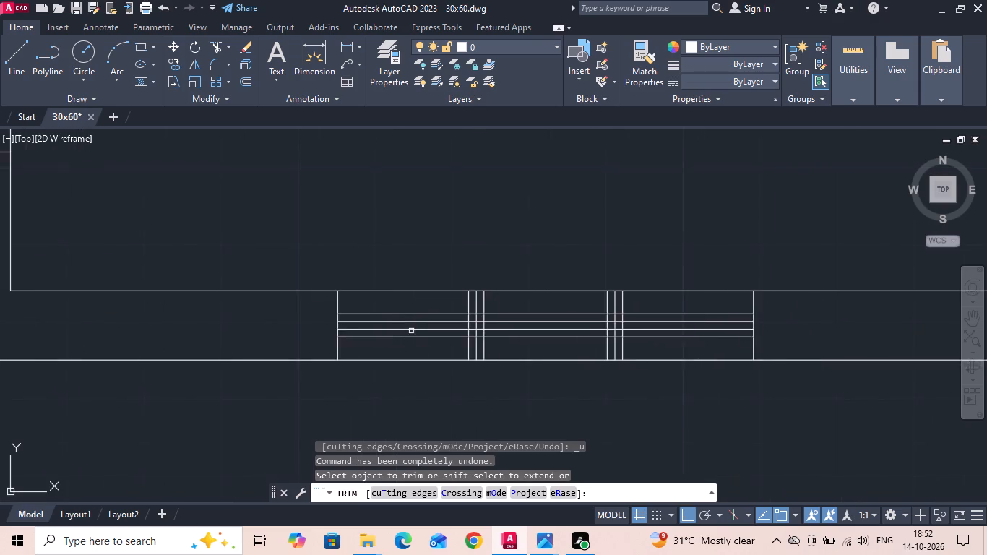
pyautogui.scroll(2, 413, 326)
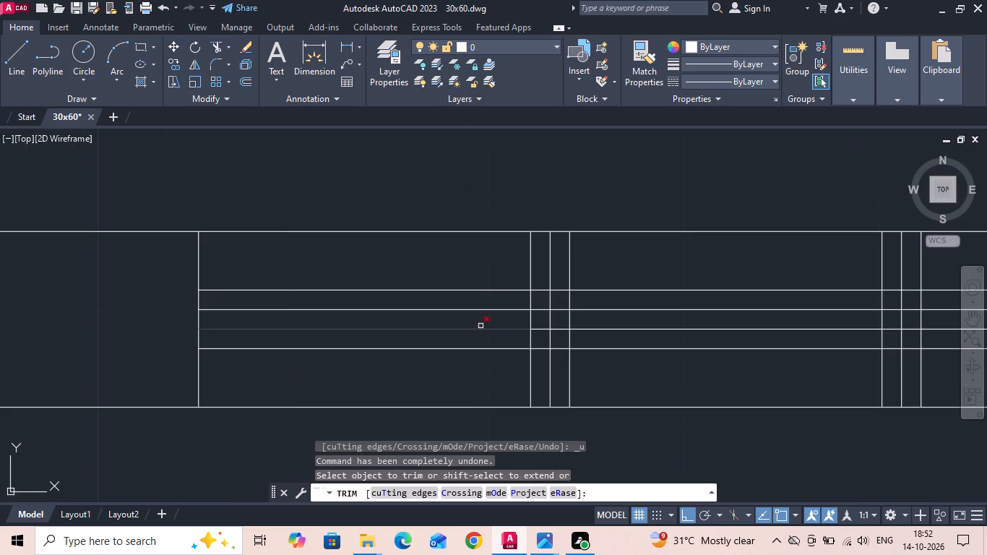
pyautogui.click(481, 318)
pyautogui.click(473, 269)
# Trim the six vertical division lines where they extend north and south beyond the outer horizontal window lines.
pyautogui.moveTo(473, 268); pyautogui.dragTo(290, 270, button='middle')
pyautogui.scroll(1, 358, 277)
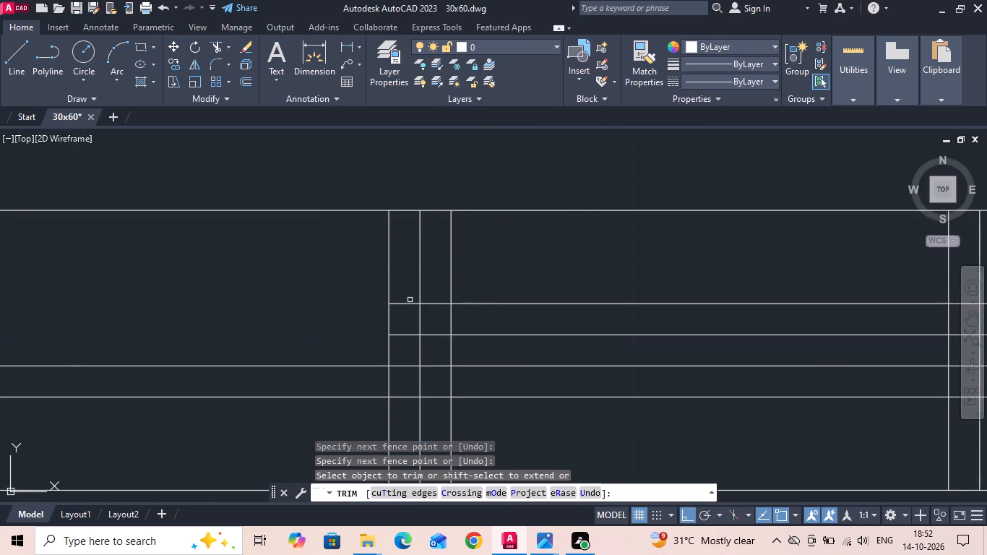
pyautogui.scroll(-1, 417, 305)
pyautogui.moveTo(371, 291); pyautogui.dragTo(827, 280)
pyautogui.moveTo(842, 394); pyautogui.dragTo(783, 403)
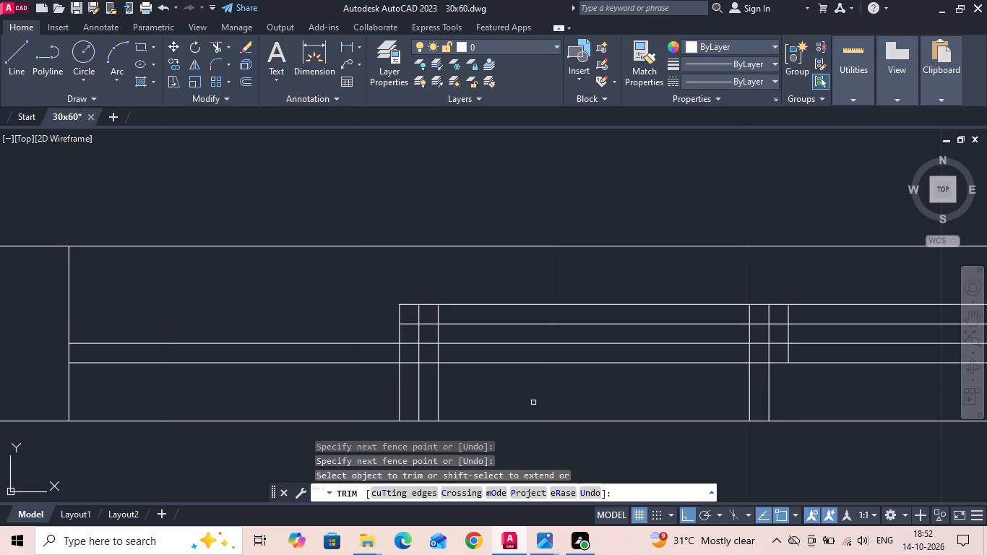
pyautogui.moveTo(335, 402); pyautogui.dragTo(806, 391)
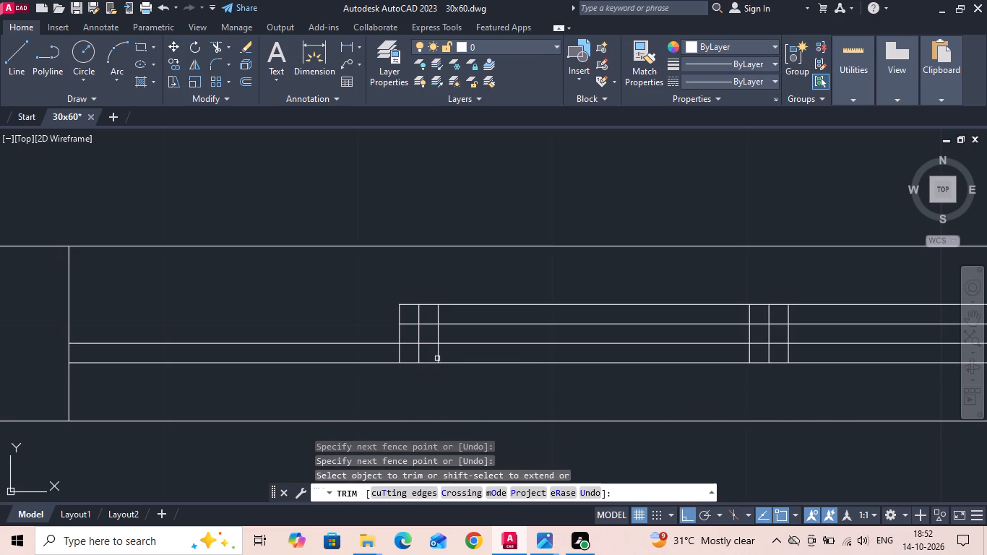
# Trim the southernmost window line out of the middle and eastern panels, along with the eastern division lines' segments reaching it.
pyautogui.click(450, 363)
pyautogui.moveTo(580, 360); pyautogui.dragTo(509, 353, button='middle')
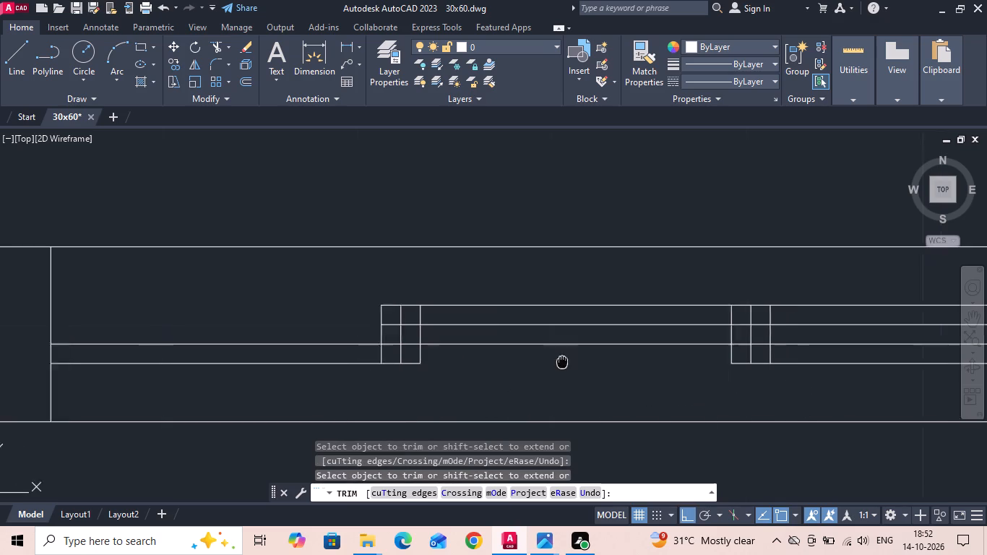
pyautogui.moveTo(509, 353); pyautogui.dragTo(439, 337, button='middle')
pyautogui.click(663, 333)
pyautogui.click(587, 337)
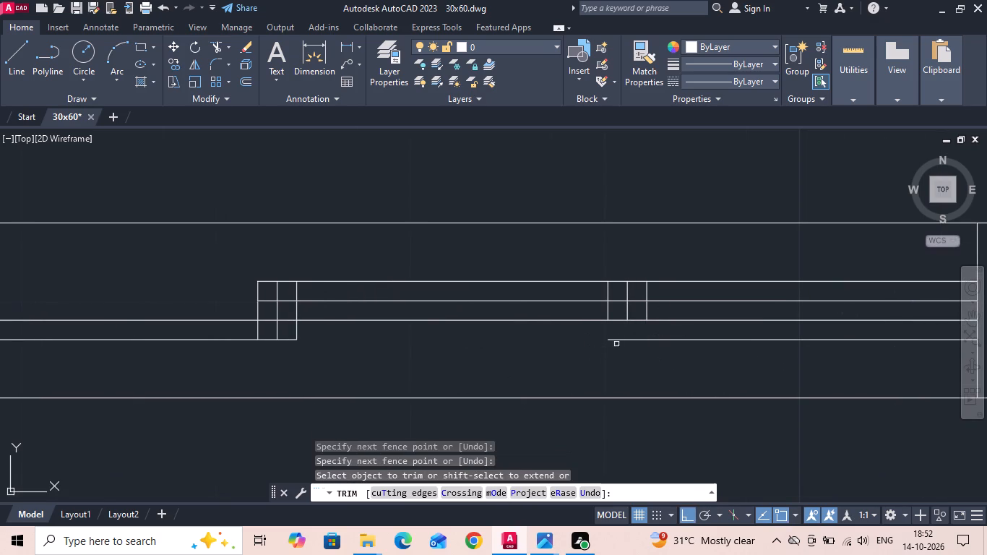
pyautogui.click(618, 340)
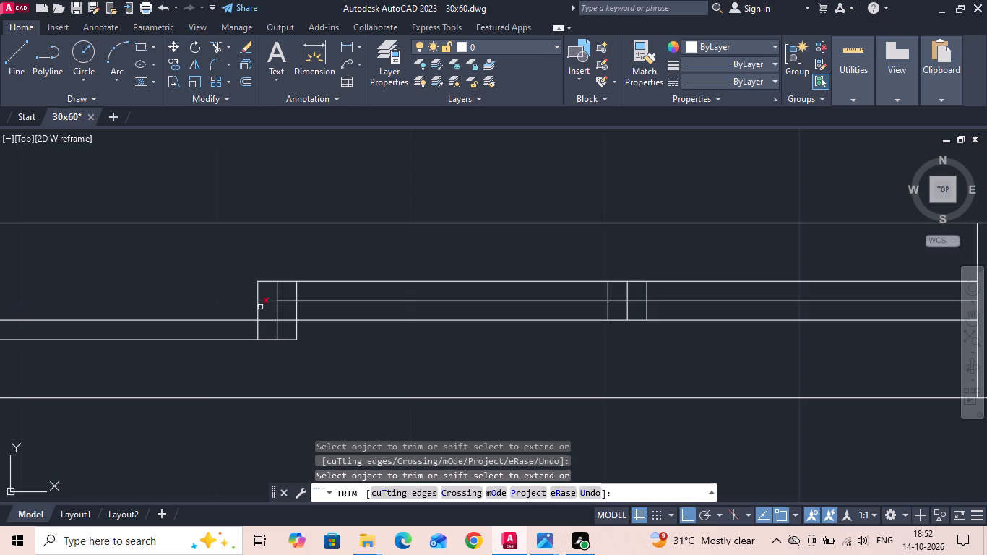
# Trim the northernmost line out of the middle panel and clean up the western division into a stepped overlap of two sashes.
pyautogui.moveTo(255, 289); pyautogui.dragTo(280, 291)
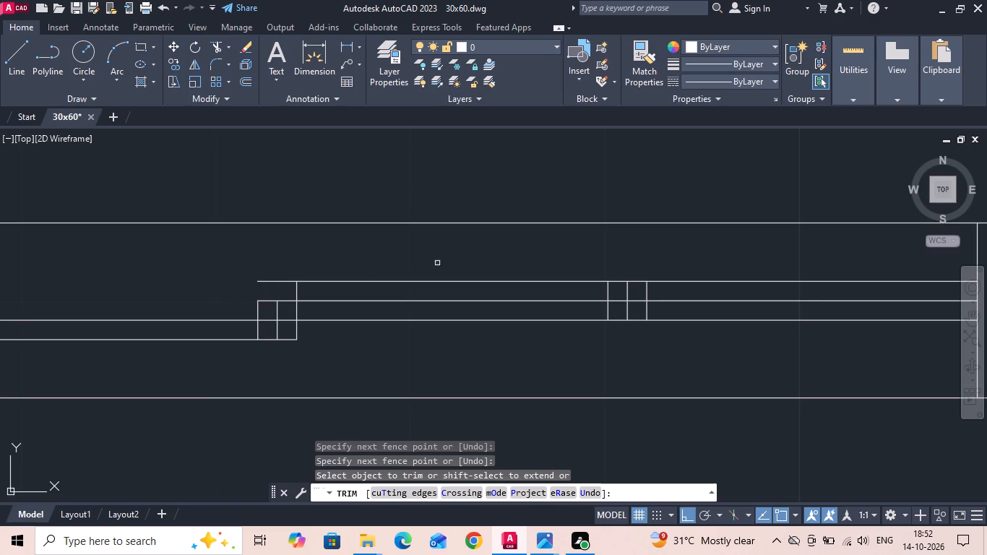
pyautogui.click(452, 275)
pyautogui.click(288, 292)
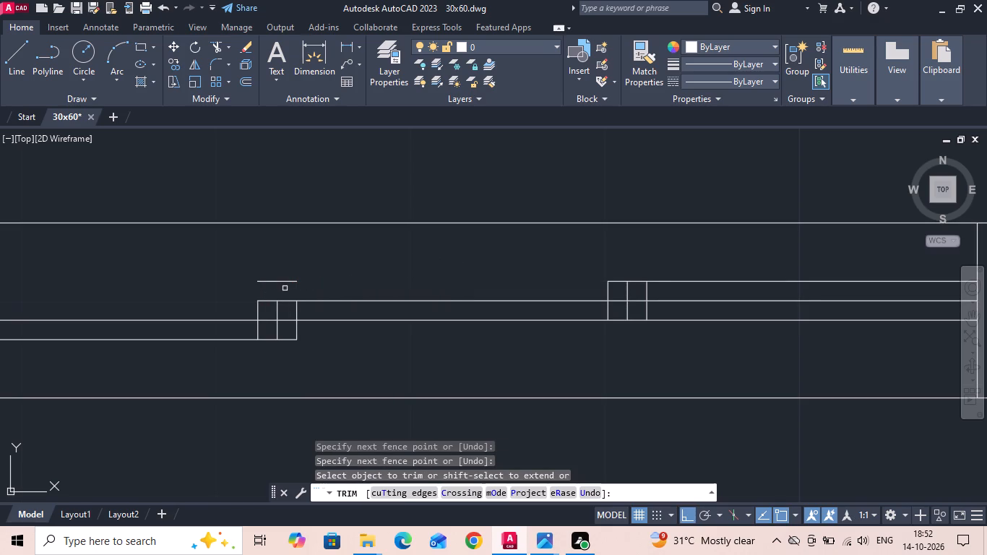
pyautogui.click(284, 282)
pyautogui.scroll(1, 280, 301)
pyautogui.click(321, 313)
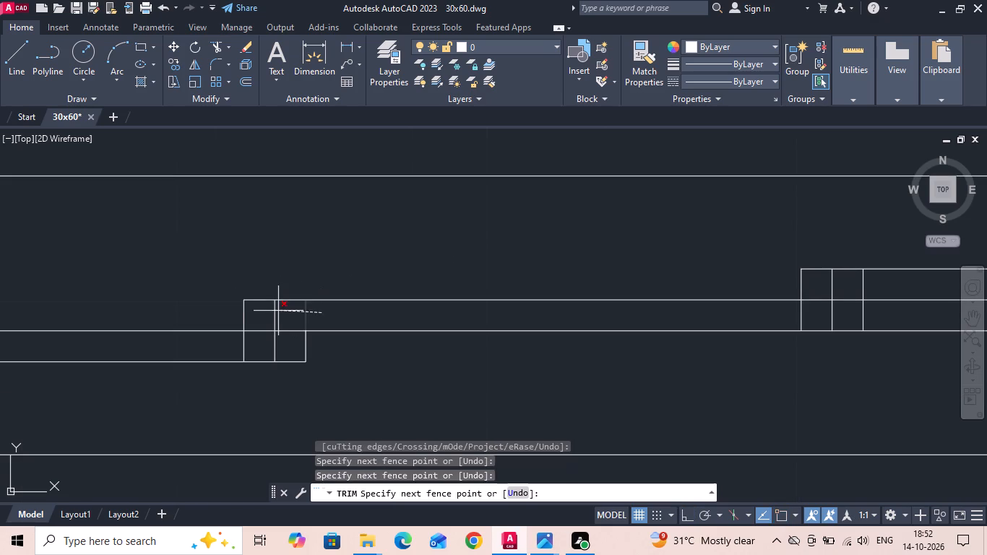
pyautogui.click(274, 311)
pyautogui.click(279, 339)
pyautogui.click(237, 340)
pyautogui.scroll(-2, 205, 348)
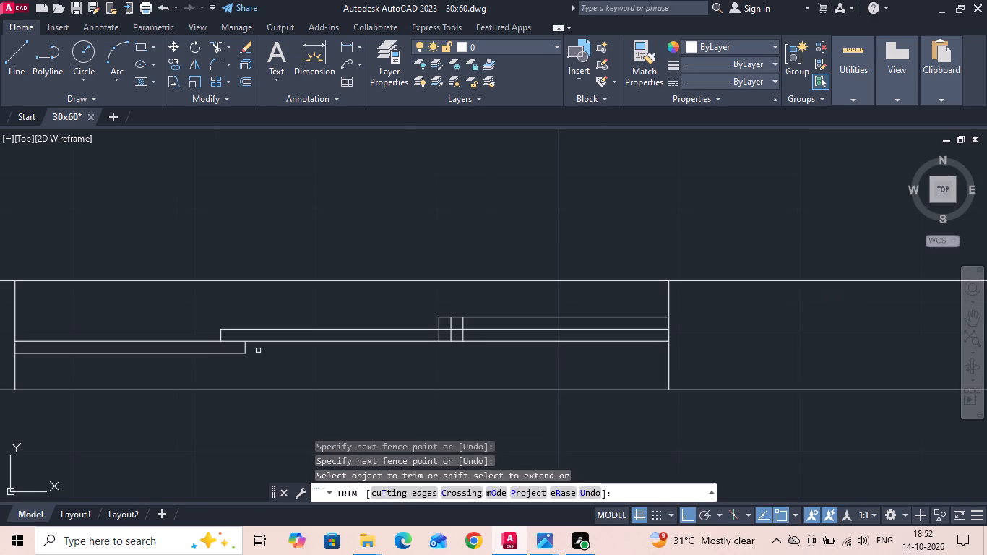
# Trim the lower line out of the eastern panel and clean up the eastern division into a stepped overlap of two sashes.
pyautogui.scroll(1, 482, 360)
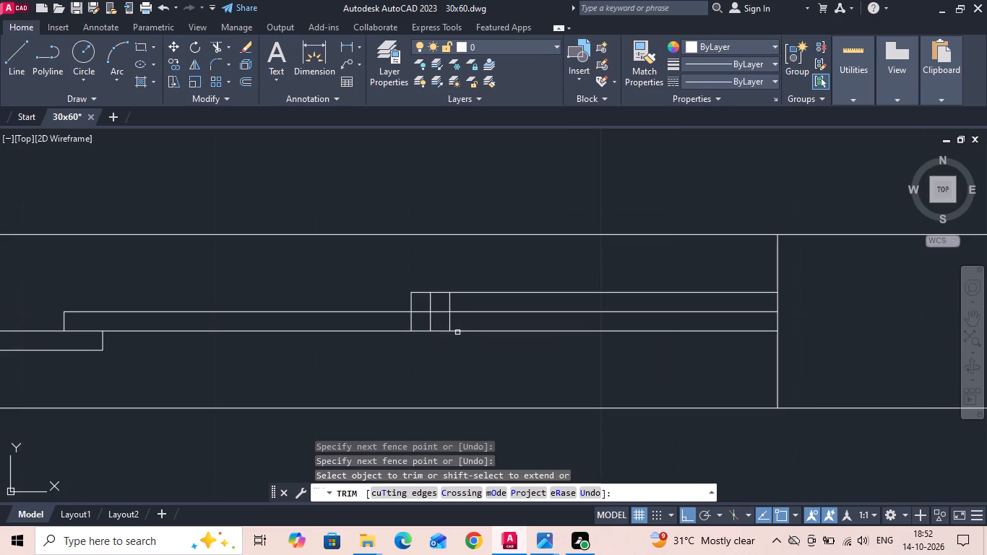
pyautogui.click(464, 329)
pyautogui.click(465, 353)
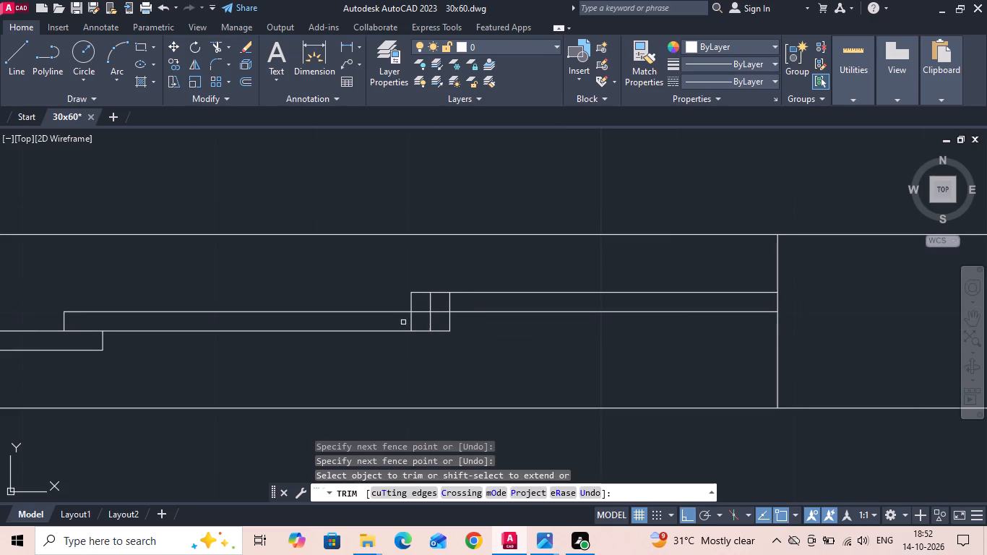
pyautogui.click(399, 322)
pyautogui.click(434, 323)
pyautogui.click(424, 304)
pyautogui.click(477, 304)
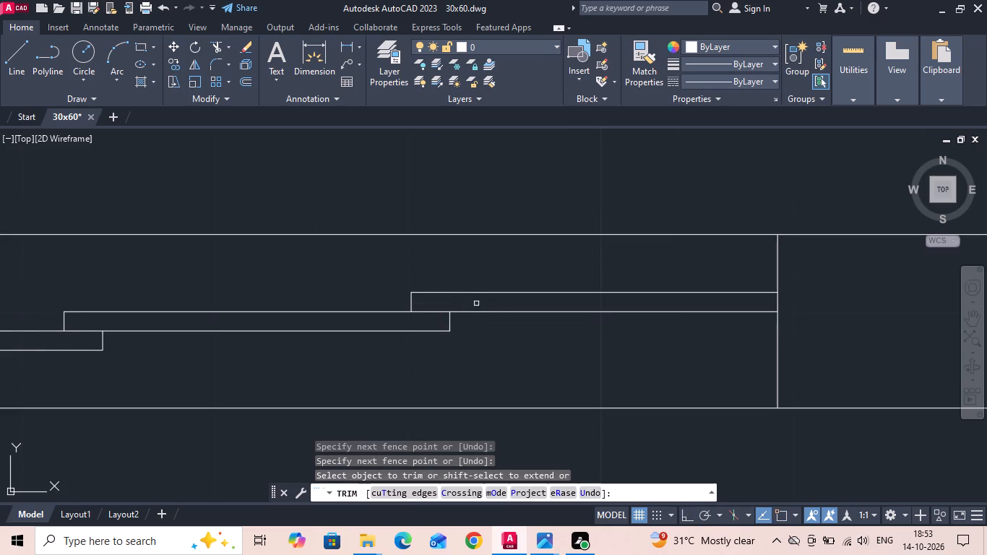
pyautogui.scroll(-3, 528, 353)
pyautogui.press('Escape')
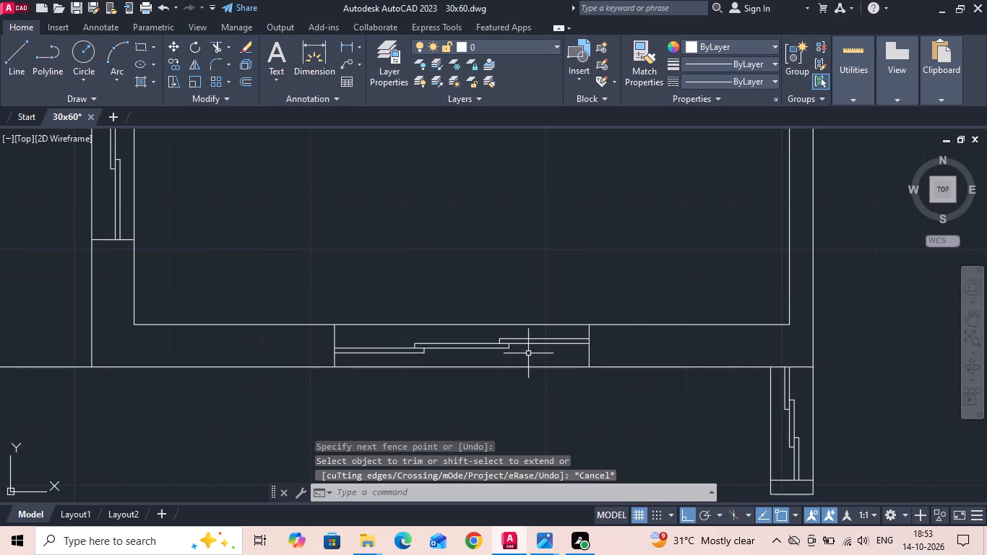
# Save the drawing.
pyautogui.hotkey('ctrl', 's')
# Measure the width of the window opening in the living room's south wall on the ground floor reference plan.
pyautogui.scroll(-1, 527, 356)
pyautogui.scroll(-3, 408, 382)
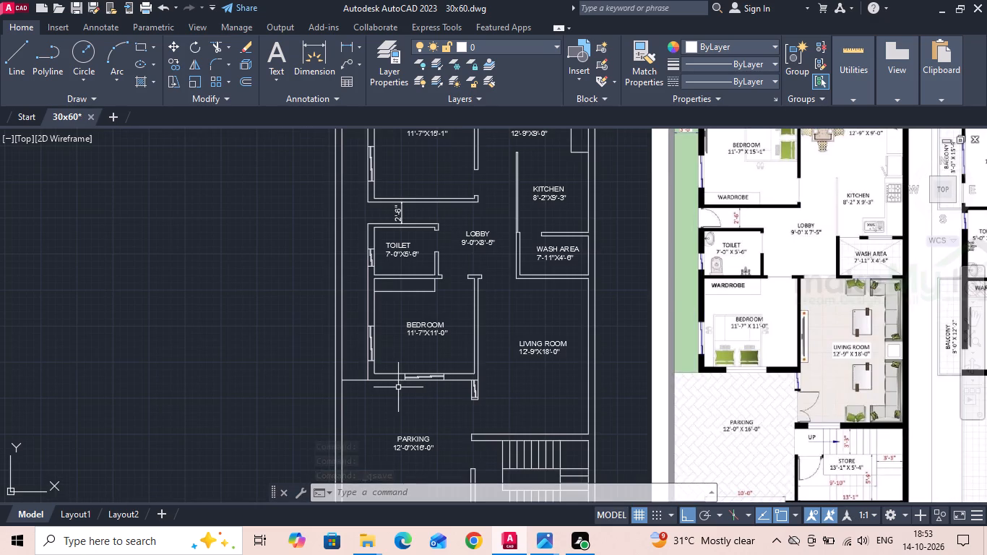
pyautogui.scroll(-1, 398, 387)
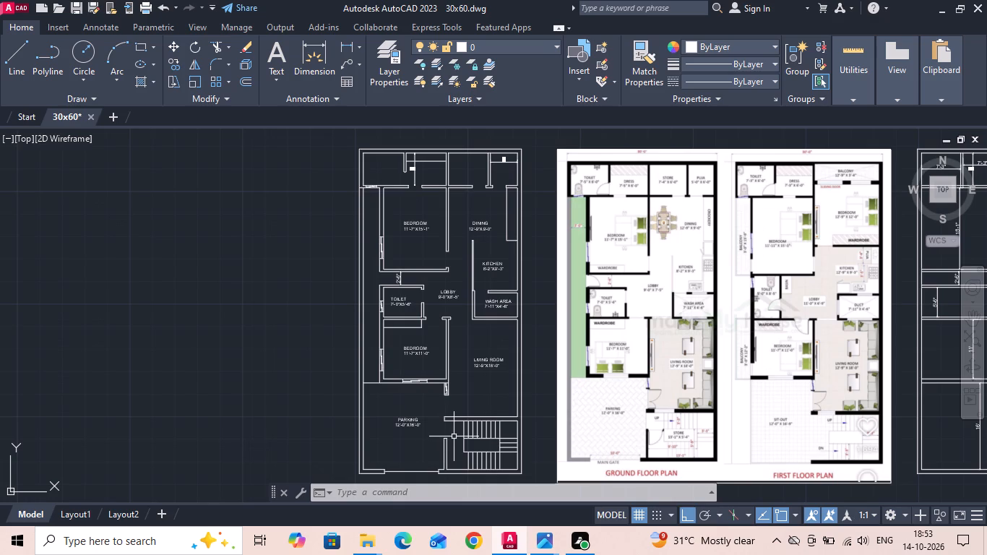
pyautogui.scroll(1, 487, 442)
pyautogui.moveTo(488, 439); pyautogui.dragTo(384, 376, button='middle')
pyautogui.scroll(2, 707, 319)
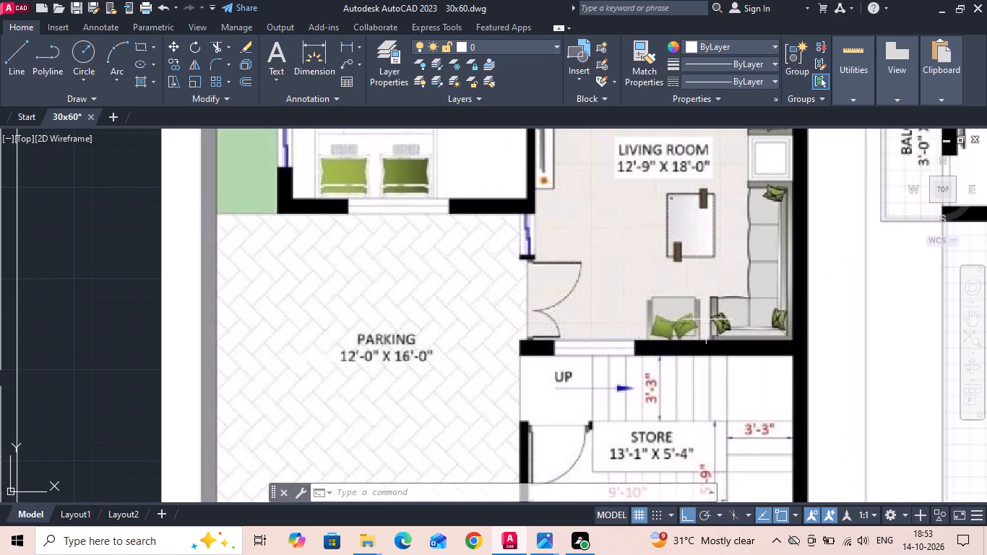
pyautogui.click(344, 43)
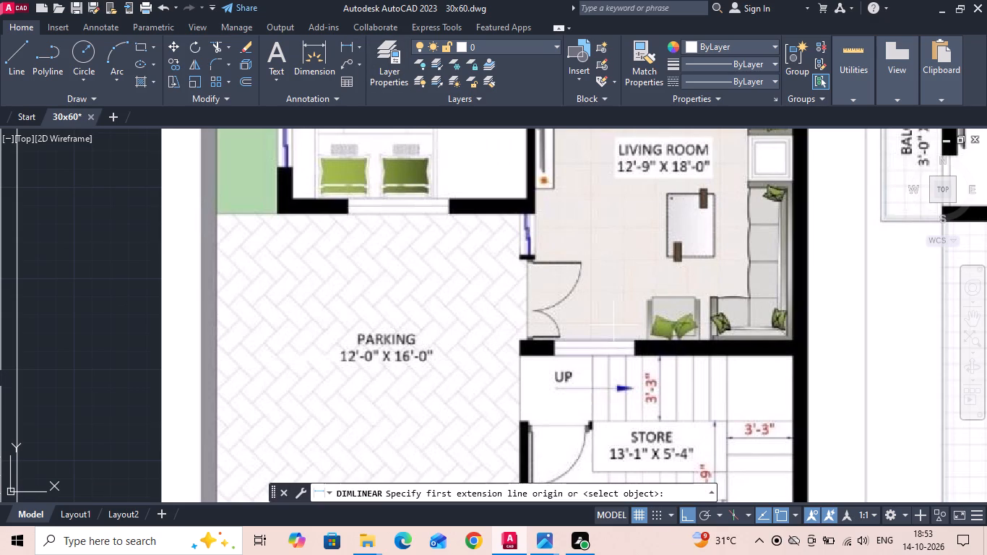
pyautogui.scroll(2, 657, 380)
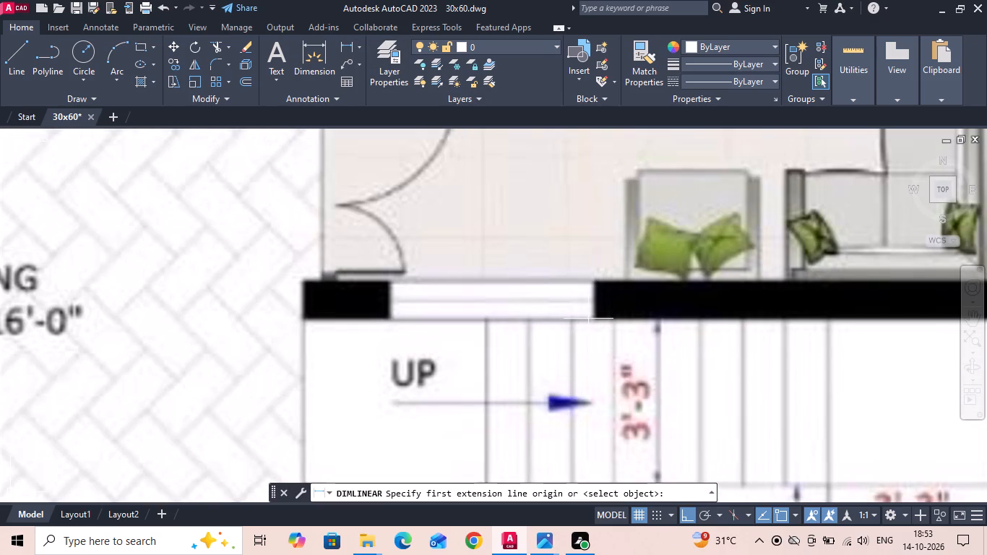
pyautogui.click(594, 319)
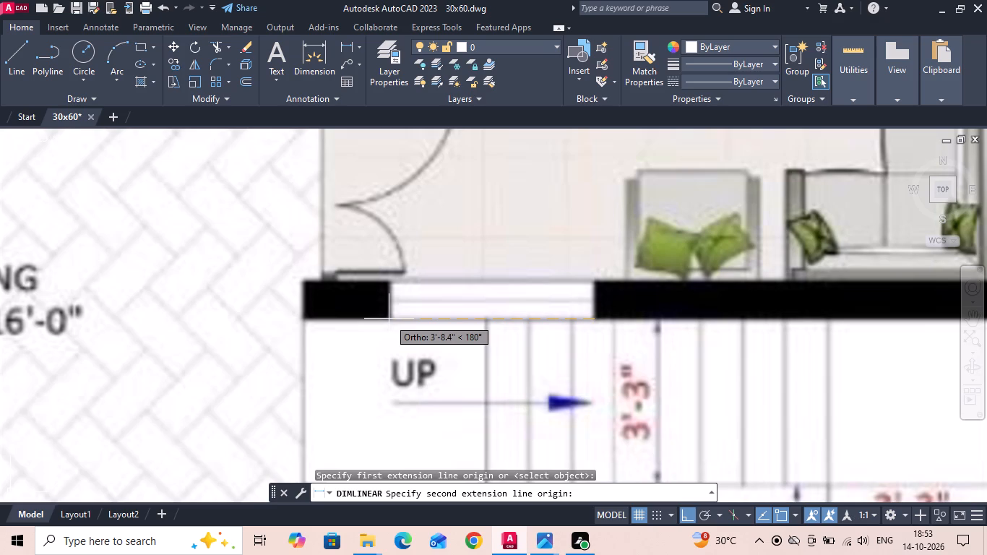
pyautogui.scroll(1, 389, 319)
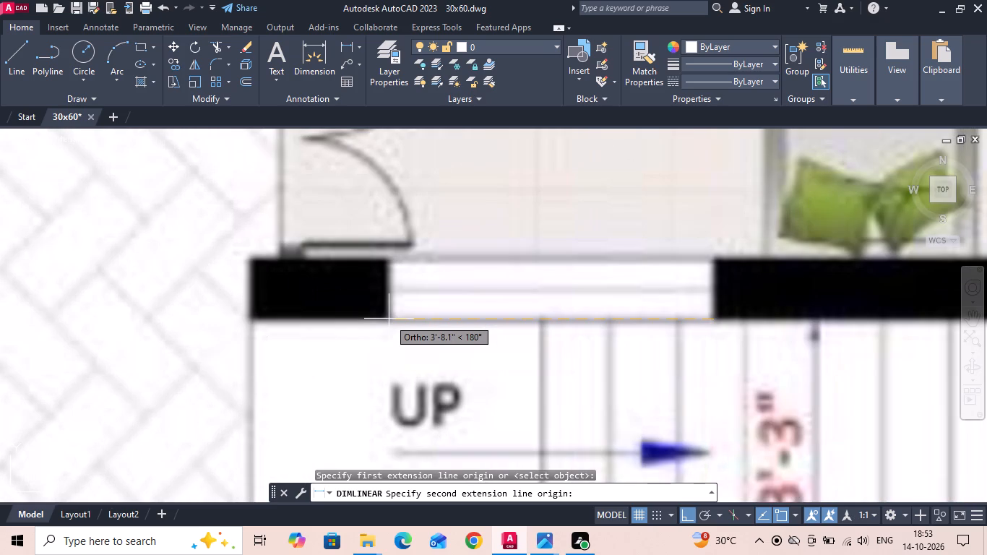
pyautogui.press('Escape')
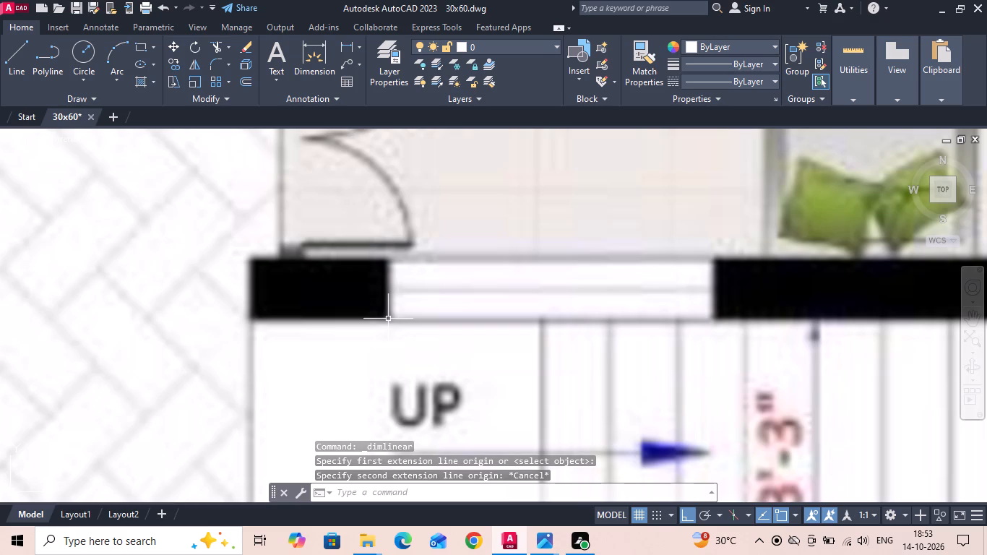
# Copy the southern bedroom's south window into the wall between the living room and the staircase.
pyautogui.scroll(-2, 388, 319)
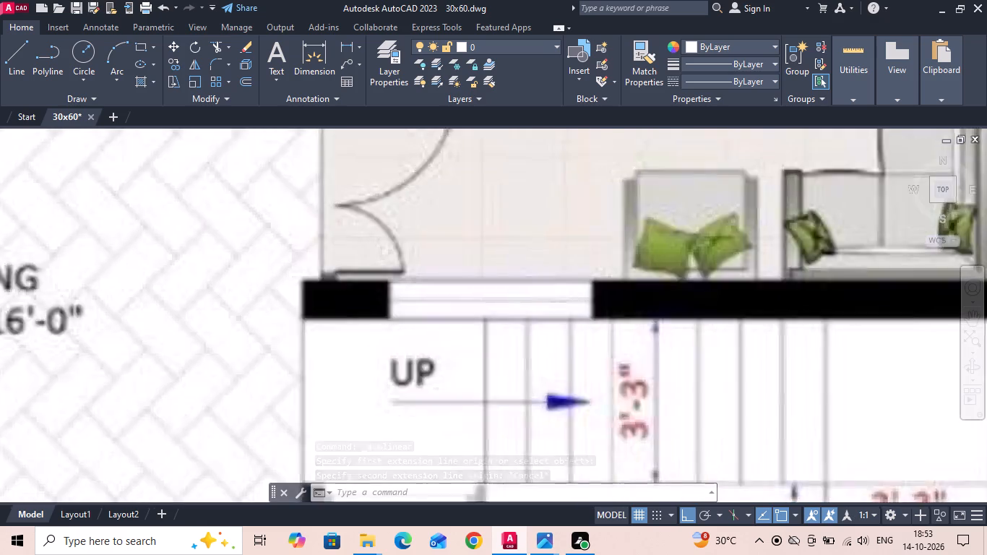
pyautogui.scroll(-1, 476, 271)
pyautogui.scroll(-1, 551, 326)
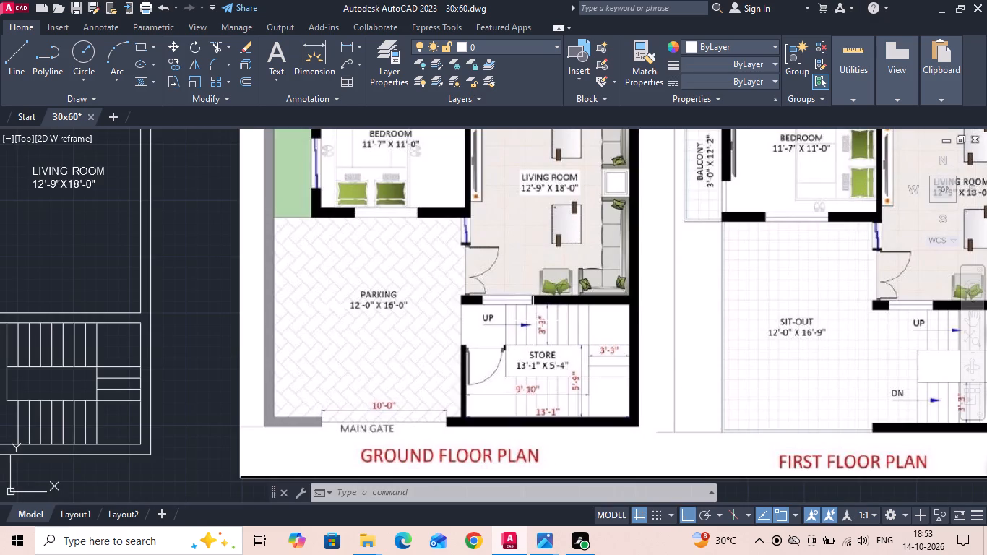
pyautogui.scroll(-1, 533, 322)
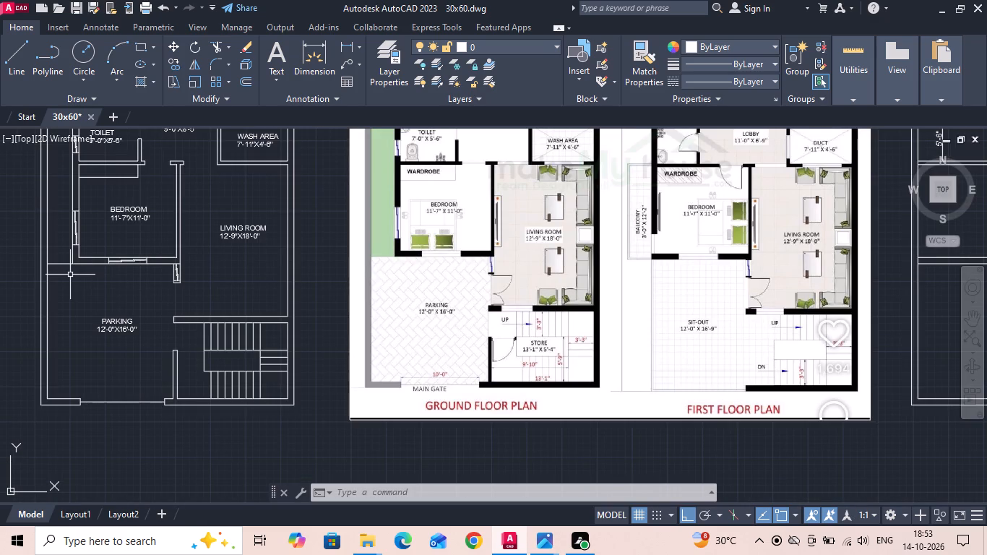
pyautogui.scroll(2, 69, 272)
pyautogui.moveTo(142, 193); pyautogui.dragTo(163, 225)
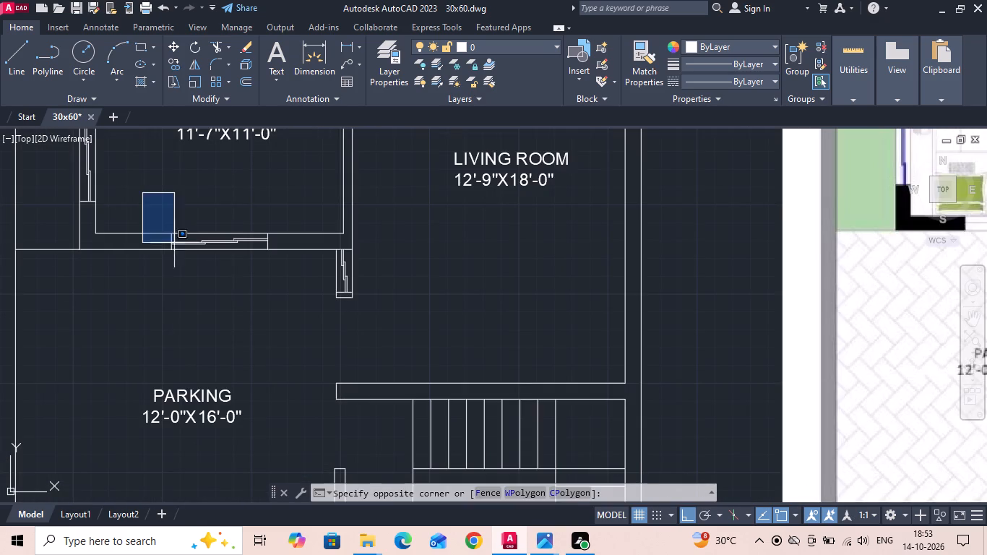
pyautogui.click(306, 302)
pyautogui.rightClick(306, 302)
pyautogui.click(334, 306)
pyautogui.scroll(2, 288, 246)
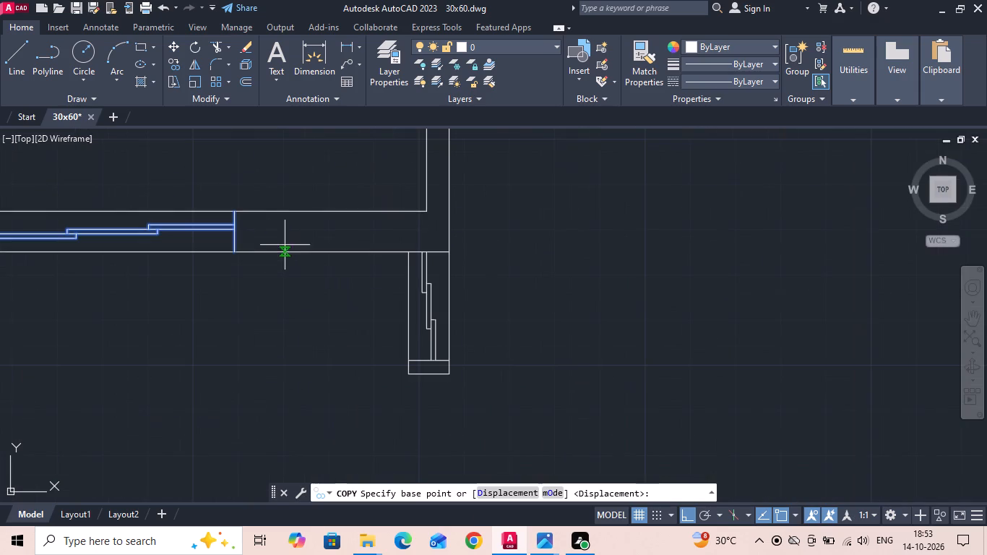
pyautogui.click(235, 252)
pyautogui.scroll(-3, 232, 246)
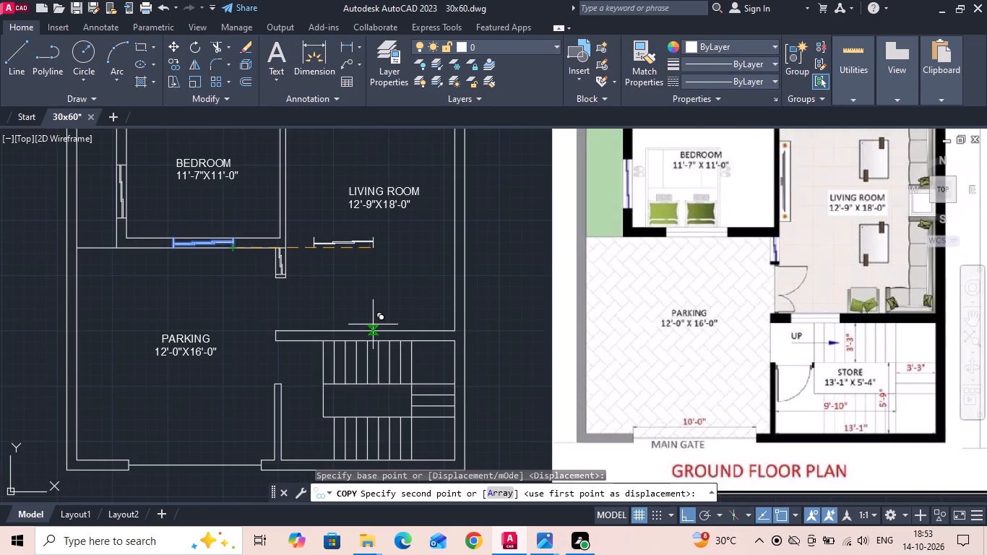
pyautogui.scroll(1, 373, 326)
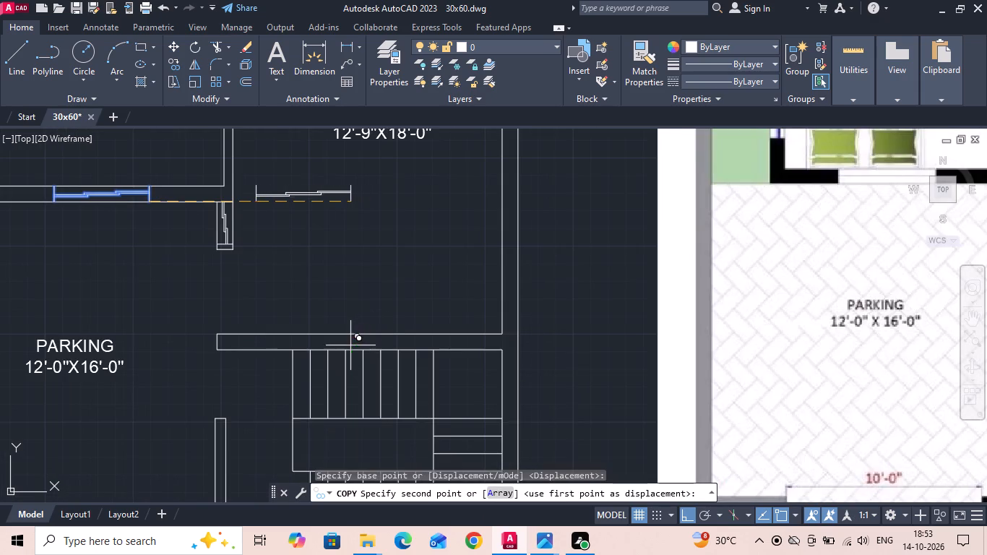
pyautogui.scroll(2, 343, 350)
pyautogui.click(323, 354)
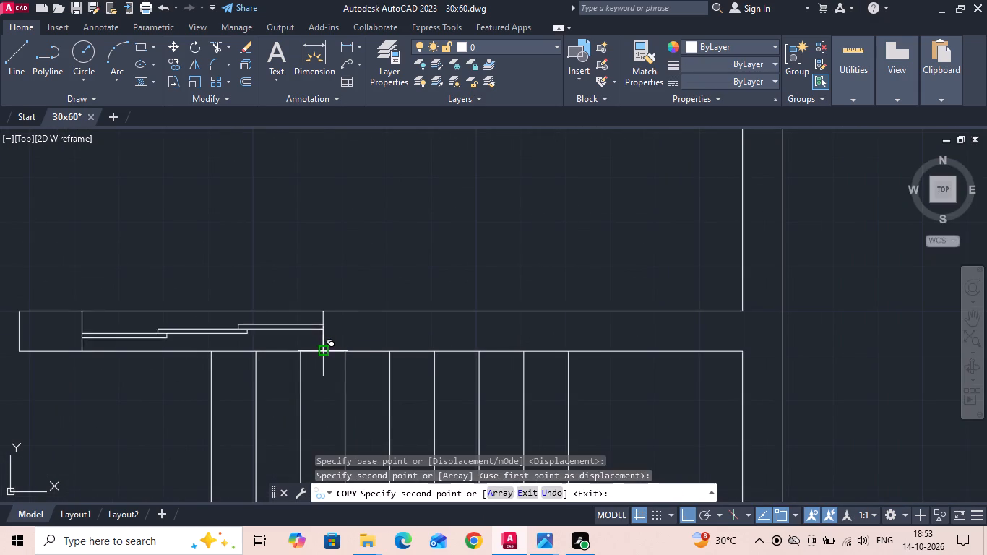
pyautogui.press('Escape')
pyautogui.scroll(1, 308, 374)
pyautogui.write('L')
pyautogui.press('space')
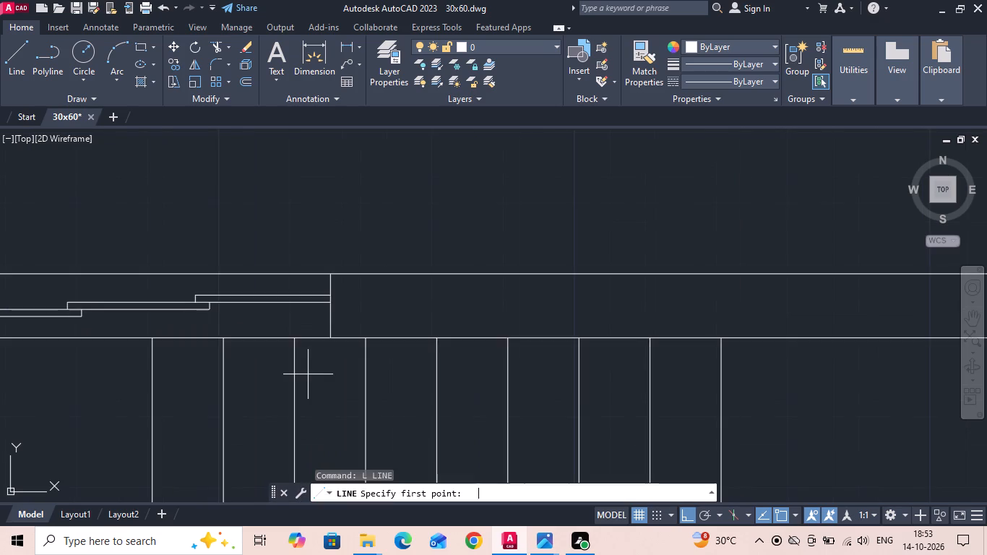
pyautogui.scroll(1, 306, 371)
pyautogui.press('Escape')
# Move the copied window east so its eastern jamb aligns with the fourth riser line of the upper stair flight.
pyautogui.scroll(-2, 393, 290)
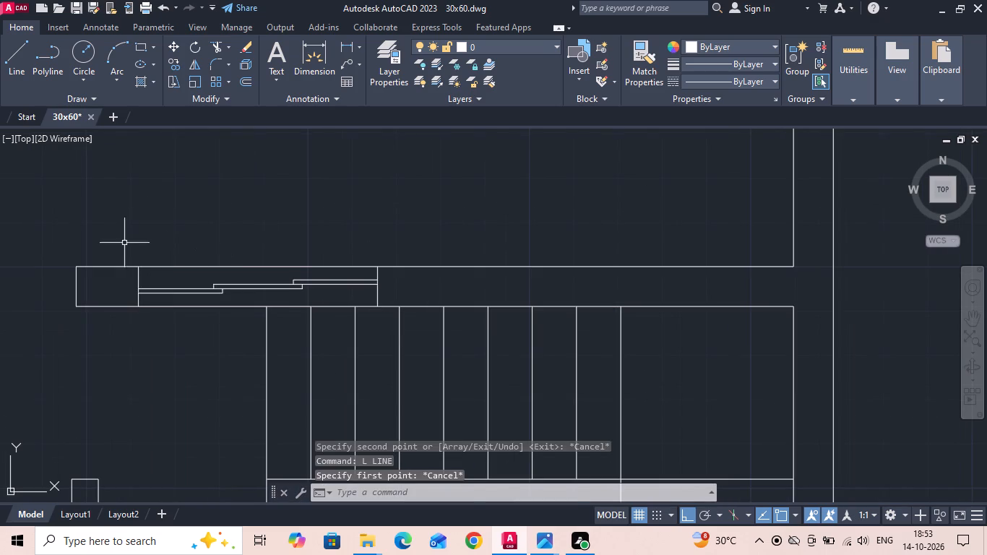
pyautogui.moveTo(124, 253); pyautogui.dragTo(128, 260)
pyautogui.click(390, 317)
pyautogui.rightClick(371, 237)
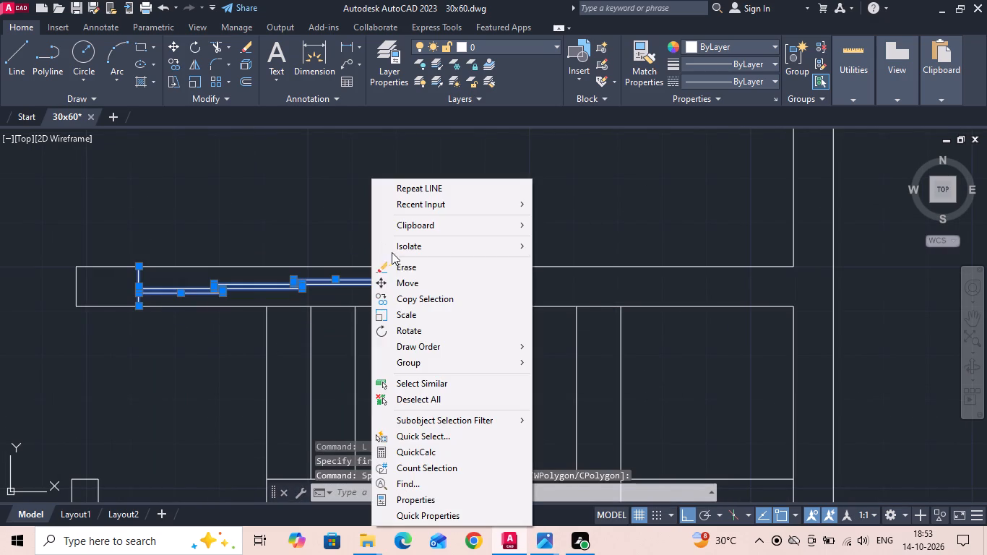
pyautogui.click(402, 277)
pyautogui.scroll(3, 390, 313)
pyautogui.click(332, 280)
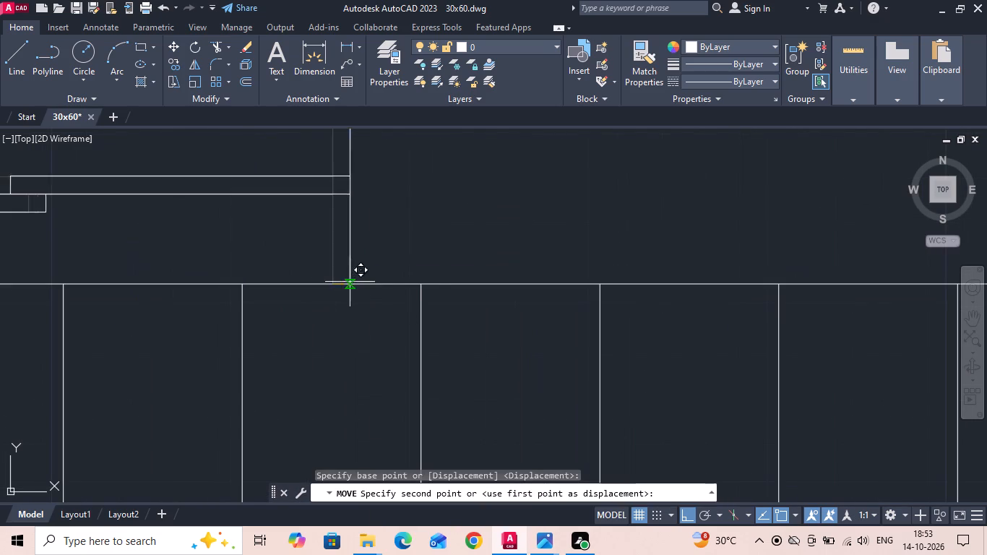
pyautogui.click(421, 282)
pyautogui.scroll(-3, 427, 302)
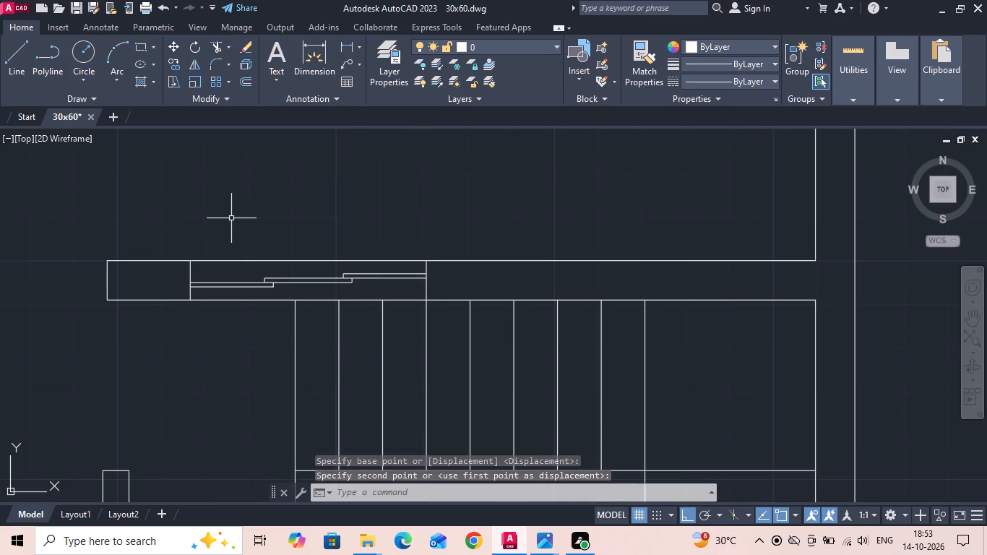
# Move the whole copied window 5 inches west along the living room's south wall.
pyautogui.moveTo(171, 233); pyautogui.dragTo(175, 241)
pyautogui.click(445, 306)
pyautogui.rightClick(426, 227)
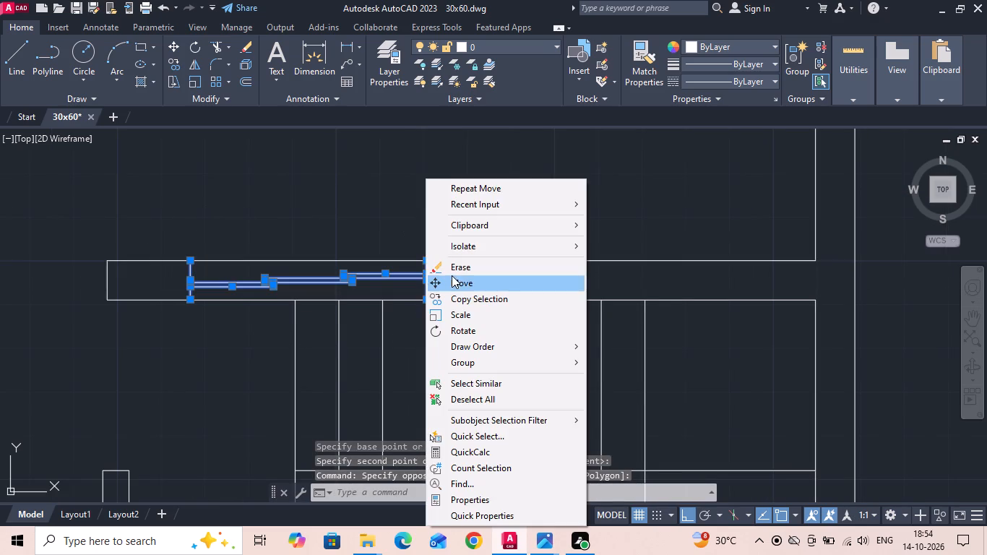
pyautogui.click(454, 280)
pyautogui.click(501, 217)
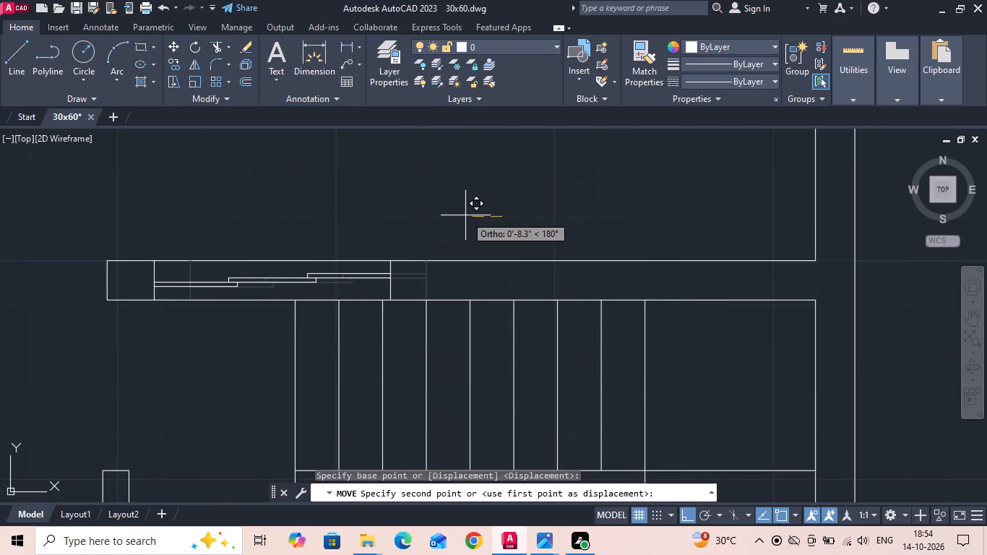
pyautogui.write('5')
pyautogui.press('space')
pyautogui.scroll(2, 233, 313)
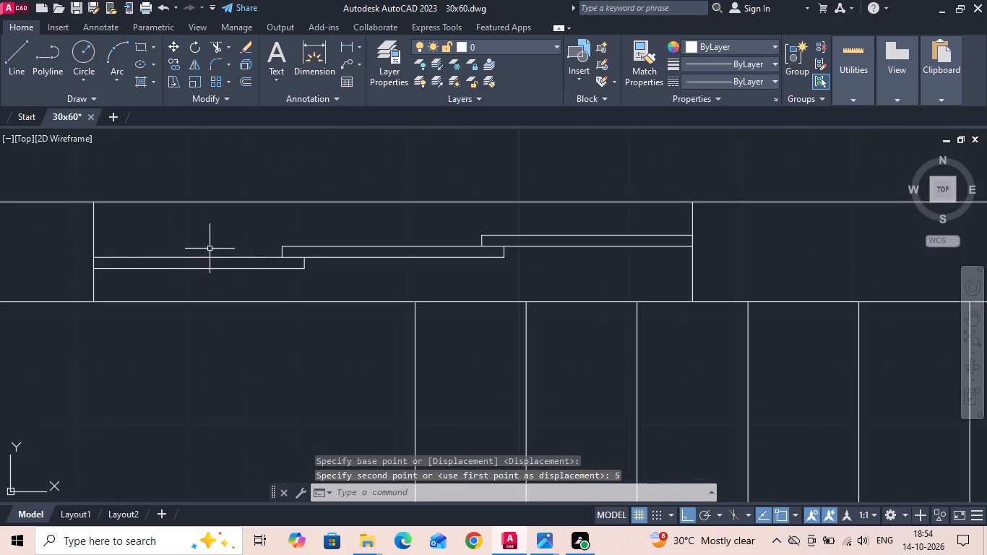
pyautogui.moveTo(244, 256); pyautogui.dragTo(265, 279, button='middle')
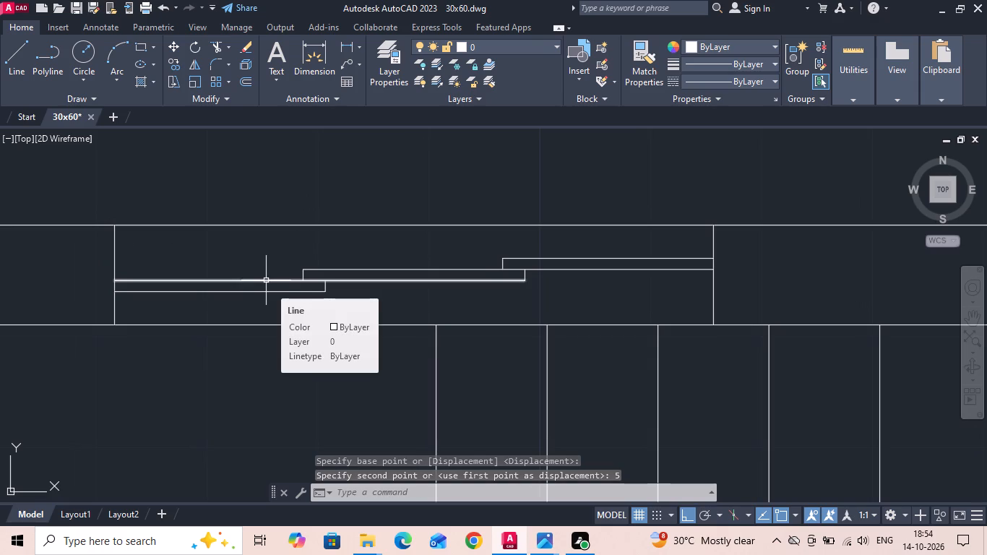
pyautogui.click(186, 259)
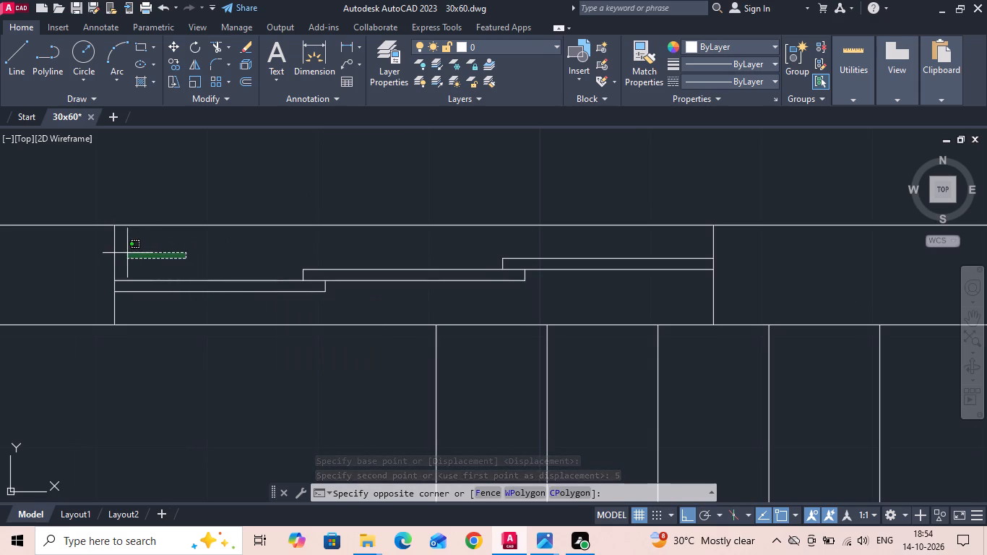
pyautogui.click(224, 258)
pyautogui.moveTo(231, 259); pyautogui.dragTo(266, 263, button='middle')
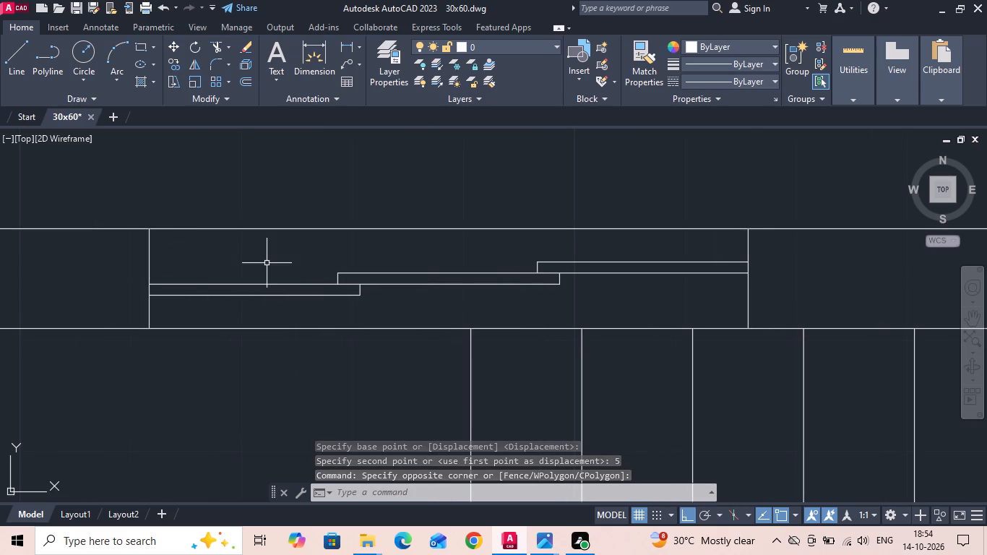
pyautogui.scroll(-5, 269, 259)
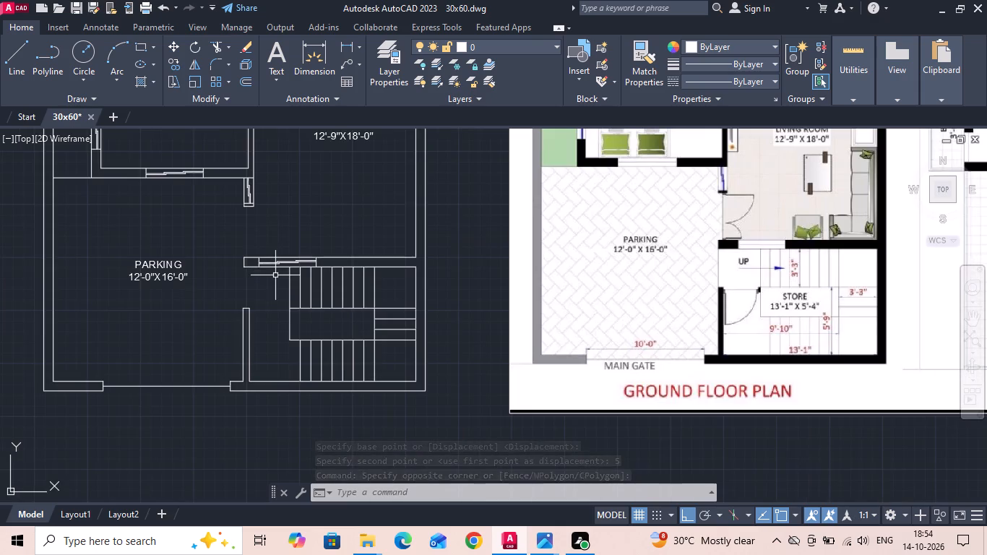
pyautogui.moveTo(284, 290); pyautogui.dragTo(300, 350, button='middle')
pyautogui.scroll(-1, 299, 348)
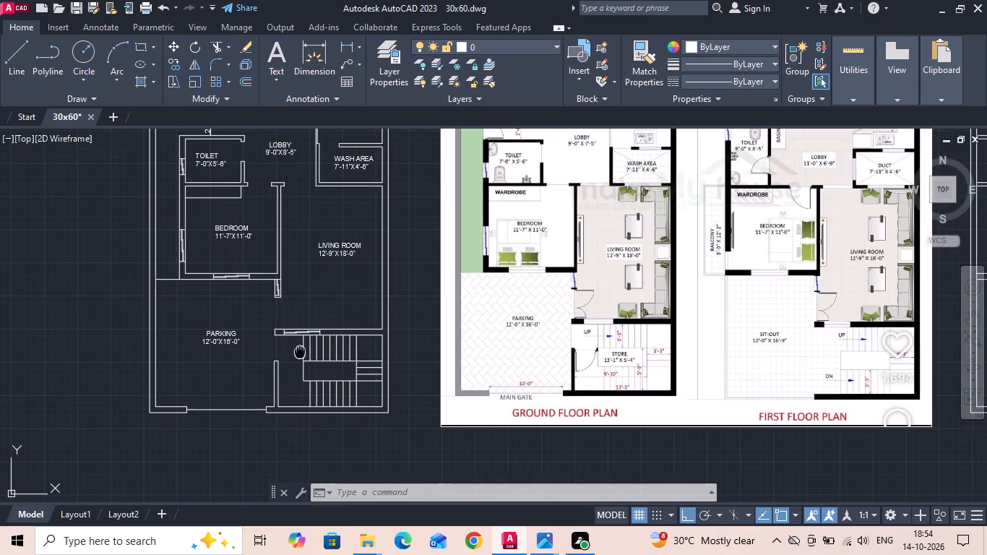
# Move the western jamb line of the living room's south window 6 inches east.
pyautogui.scroll(3, 283, 319)
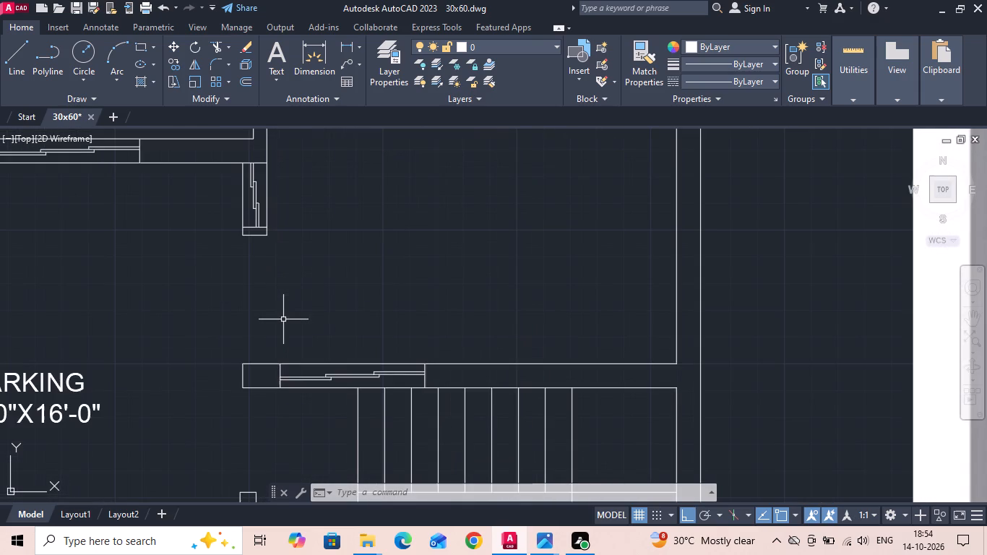
pyautogui.scroll(3, 293, 387)
pyautogui.moveTo(268, 327); pyautogui.dragTo(251, 327)
pyautogui.click(243, 326)
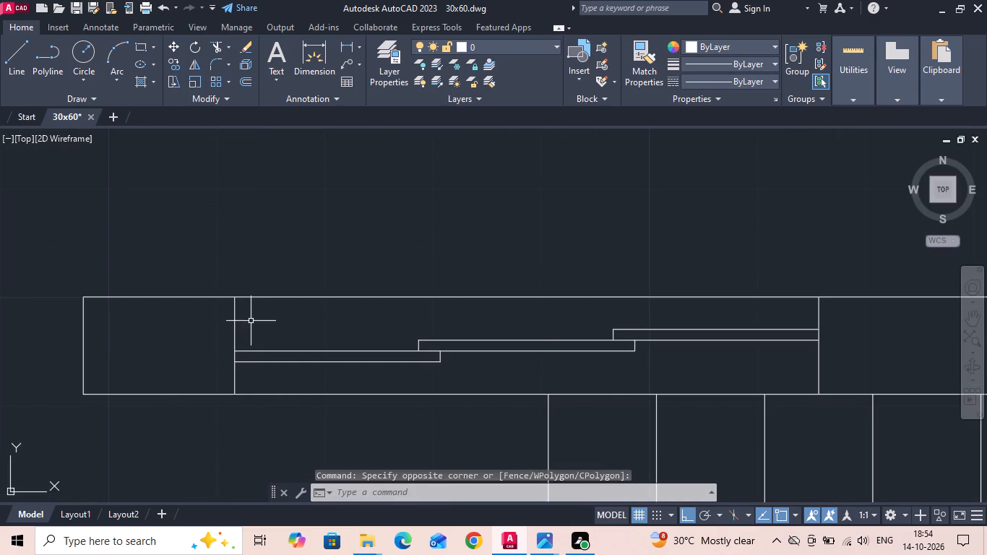
pyautogui.moveTo(254, 321); pyautogui.dragTo(229, 324)
pyautogui.click(222, 326)
pyautogui.rightClick(222, 326)
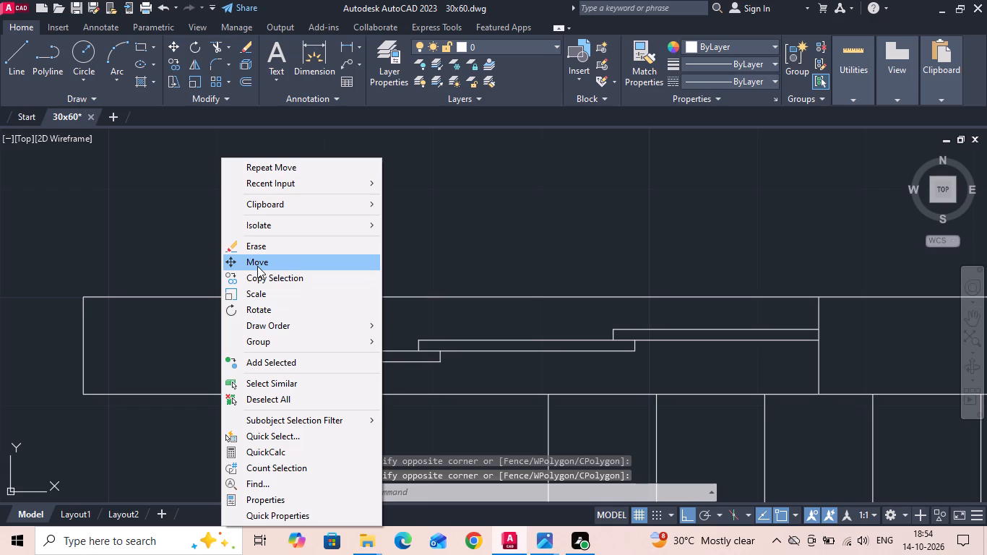
pyautogui.click(257, 266)
pyautogui.moveTo(347, 197); pyautogui.dragTo(418, 203)
pyautogui.write('6')
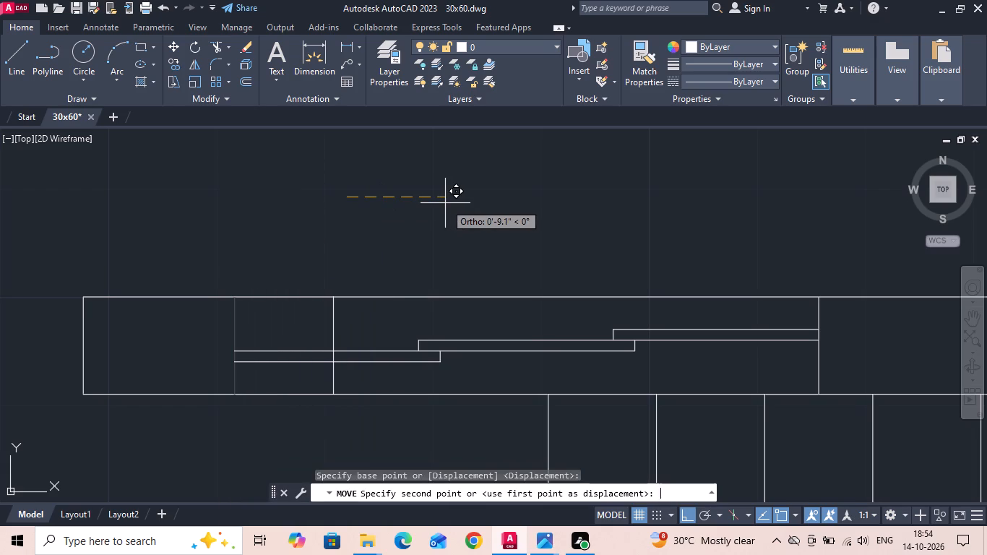
pyautogui.press('space')
# Erase the copied sash lines from the living room's south window, keeping the two jamb lines.
pyautogui.moveTo(673, 322); pyautogui.dragTo(663, 322)
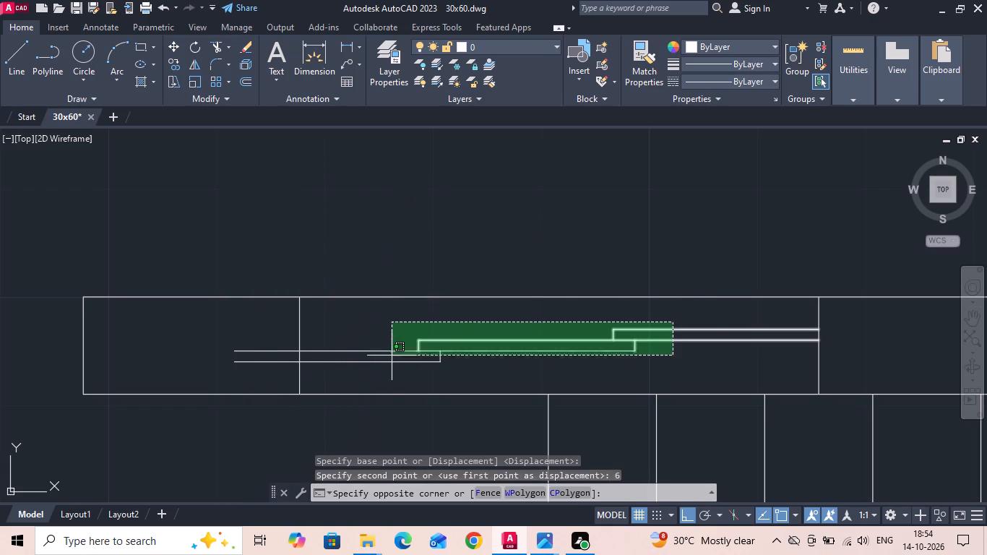
pyautogui.click(391, 374)
pyautogui.press('Delete')
pyautogui.scroll(-5, 412, 352)
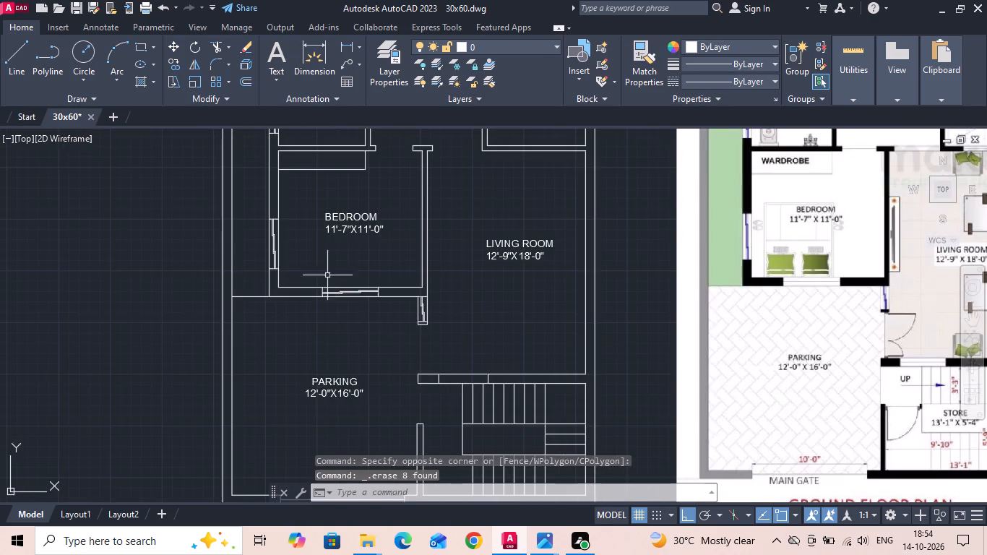
# Copy the sliding window in the bedroom's west wall about 8 feet south into the parking area.
pyautogui.scroll(1, 280, 205)
pyautogui.moveTo(227, 219); pyautogui.dragTo(256, 262)
pyautogui.click(291, 319)
pyautogui.rightClick(291, 319)
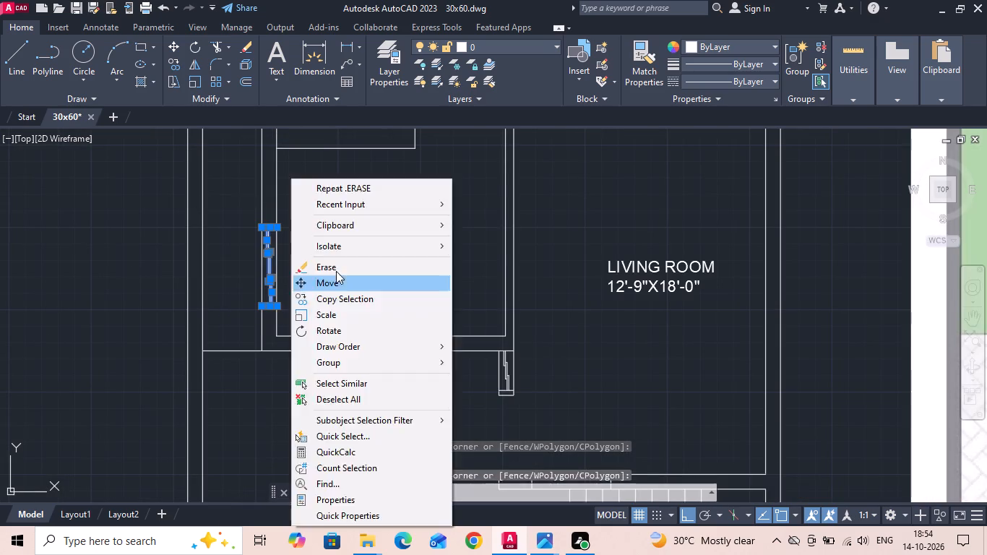
pyautogui.click(340, 301)
pyautogui.moveTo(339, 292); pyautogui.dragTo(332, 132, button='middle')
pyautogui.moveTo(321, 136); pyautogui.dragTo(301, 262)
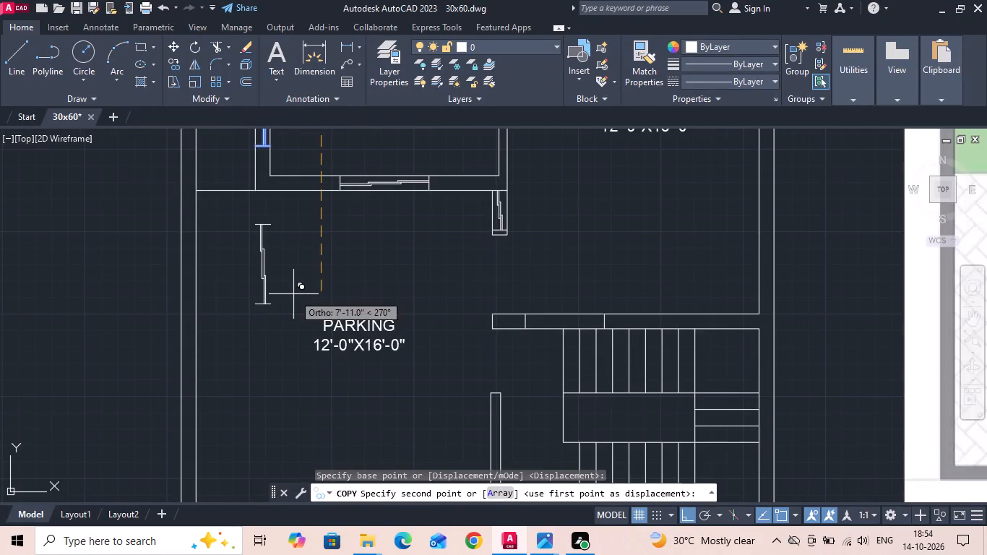
pyautogui.scroll(1, 293, 296)
pyautogui.click(293, 296)
pyautogui.press('Escape')
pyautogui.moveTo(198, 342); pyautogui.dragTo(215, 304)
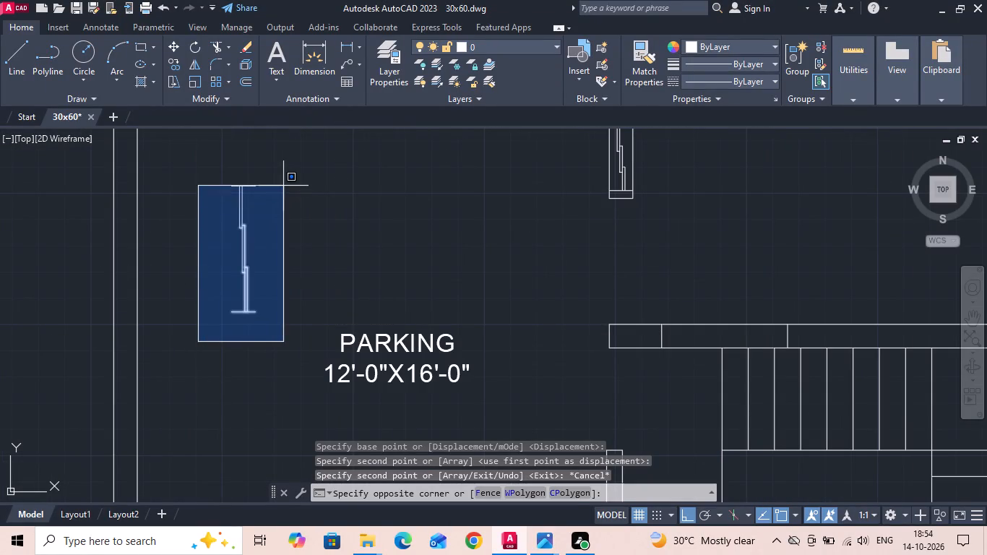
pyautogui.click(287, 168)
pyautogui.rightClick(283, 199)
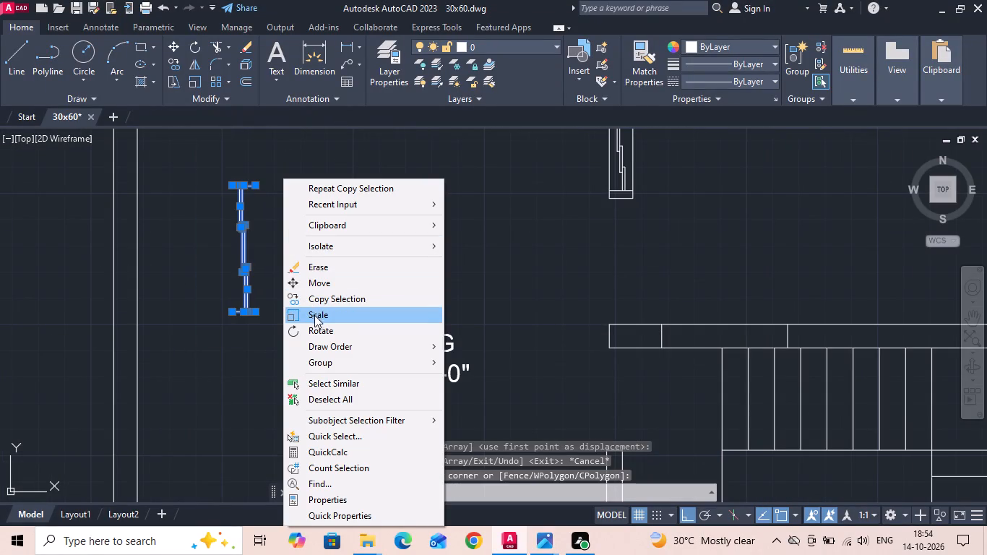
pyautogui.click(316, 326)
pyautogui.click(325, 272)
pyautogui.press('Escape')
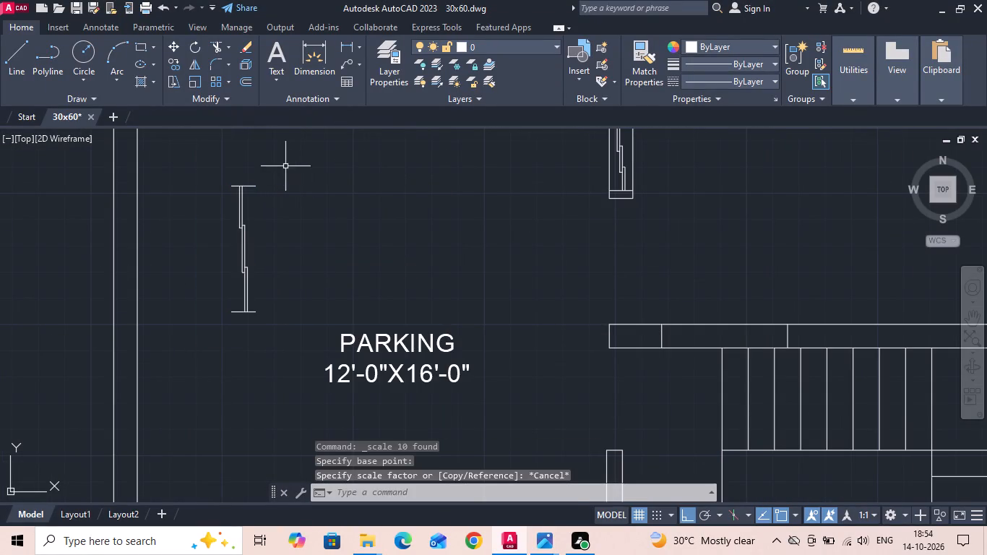
# Rotate the window copy in the parking area 90 degrees so it lies horizontally.
pyautogui.moveTo(285, 166); pyautogui.dragTo(220, 251)
pyautogui.click(200, 335)
pyautogui.rightClick(200, 337)
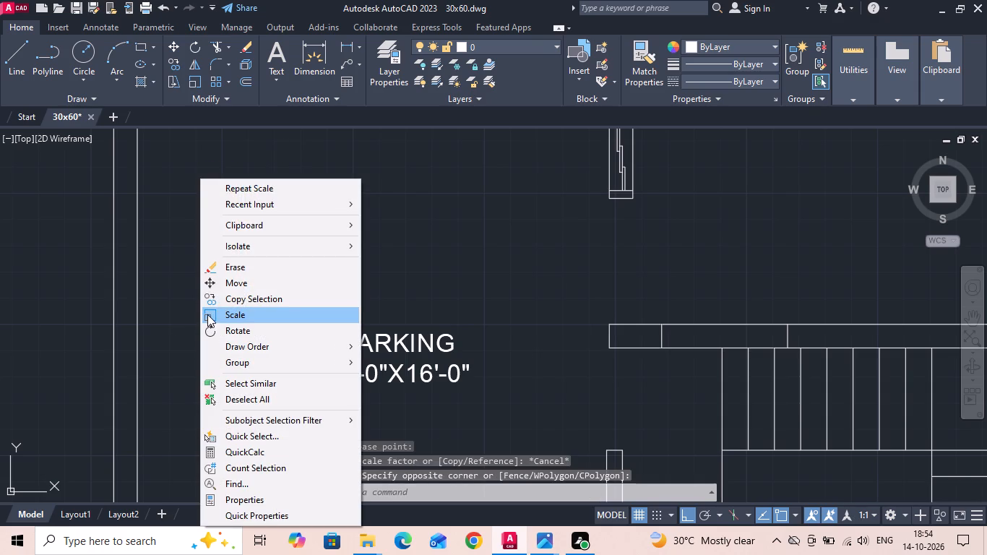
pyautogui.click(212, 323)
pyautogui.click(271, 241)
pyautogui.click(273, 223)
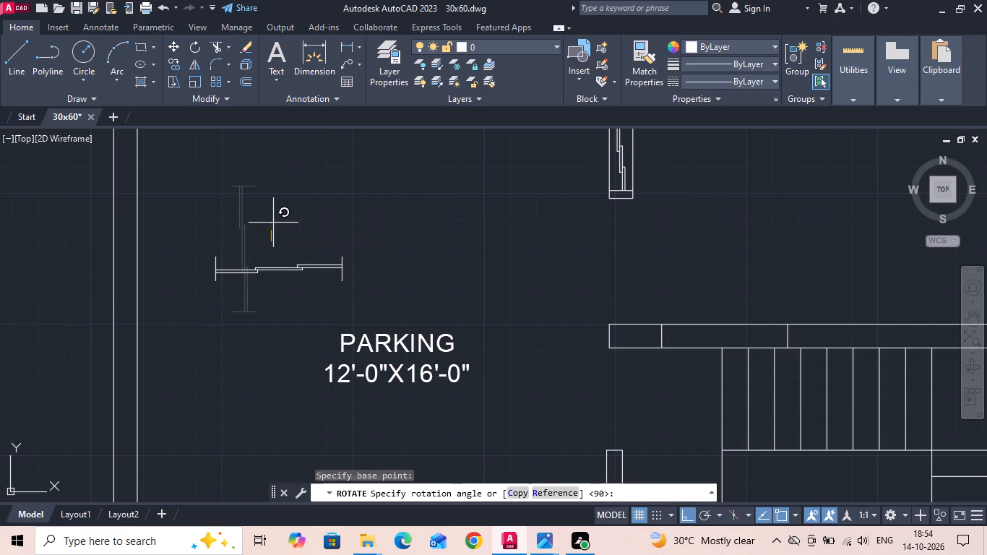
# Move the rotated window into the living room's south wall, placing its eastern jamb's upper end on the existing eastern jamb line.
pyautogui.moveTo(204, 300); pyautogui.dragTo(213, 297)
pyautogui.click(363, 225)
pyautogui.rightClick(363, 225)
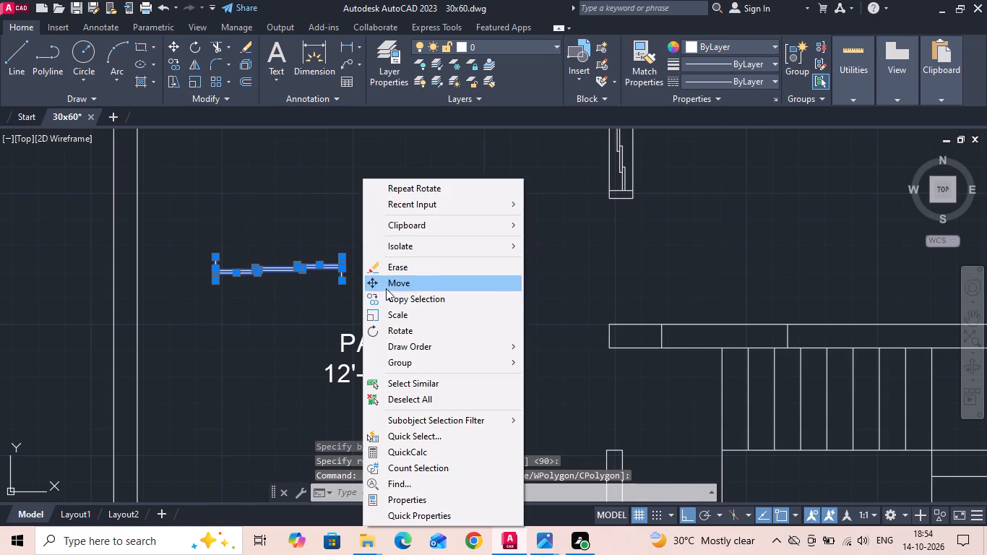
pyautogui.click(392, 287)
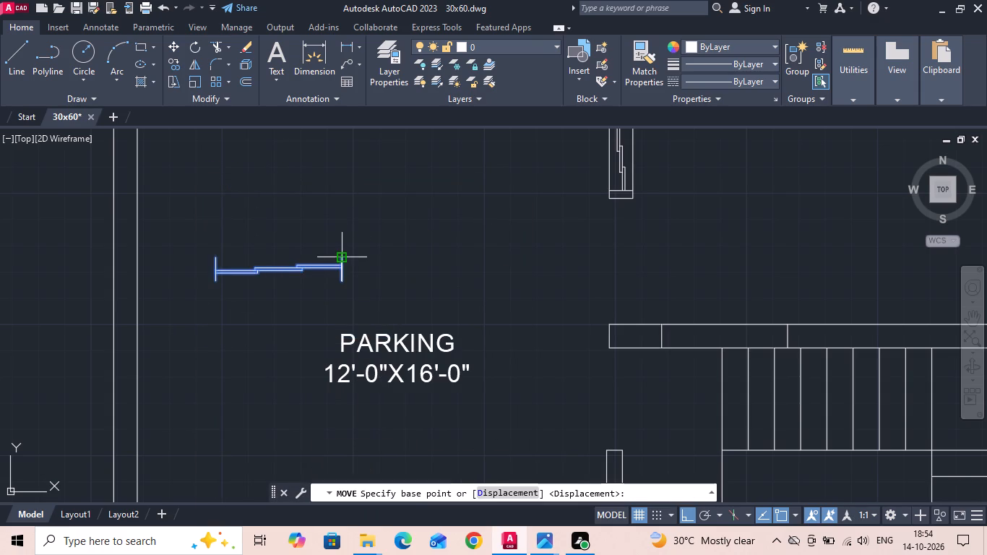
pyautogui.click(339, 255)
pyautogui.scroll(2, 739, 335)
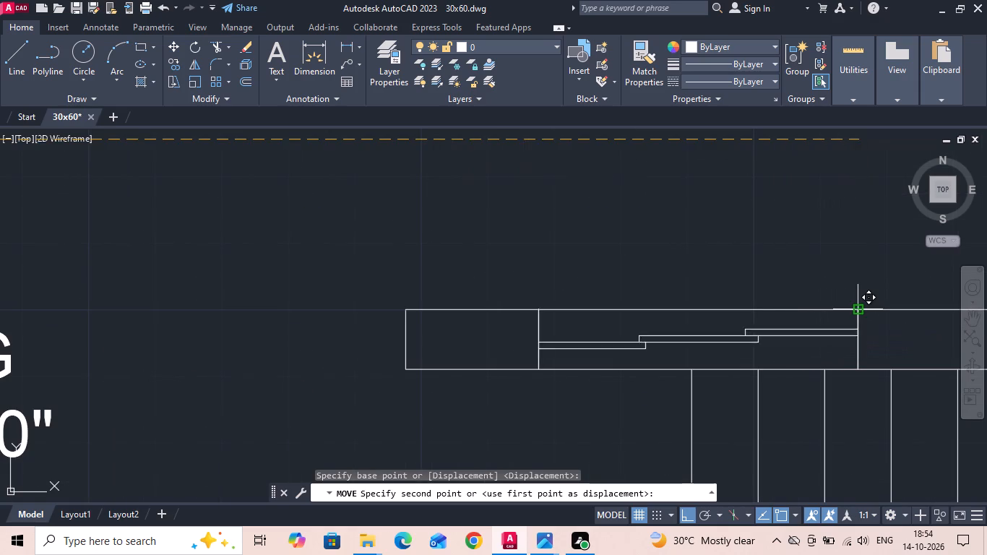
pyautogui.click(856, 309)
pyautogui.press('Escape')
# Erase the duplicate jamb line at each end of the living room's south window.
pyautogui.click(858, 358)
pyautogui.press('Delete')
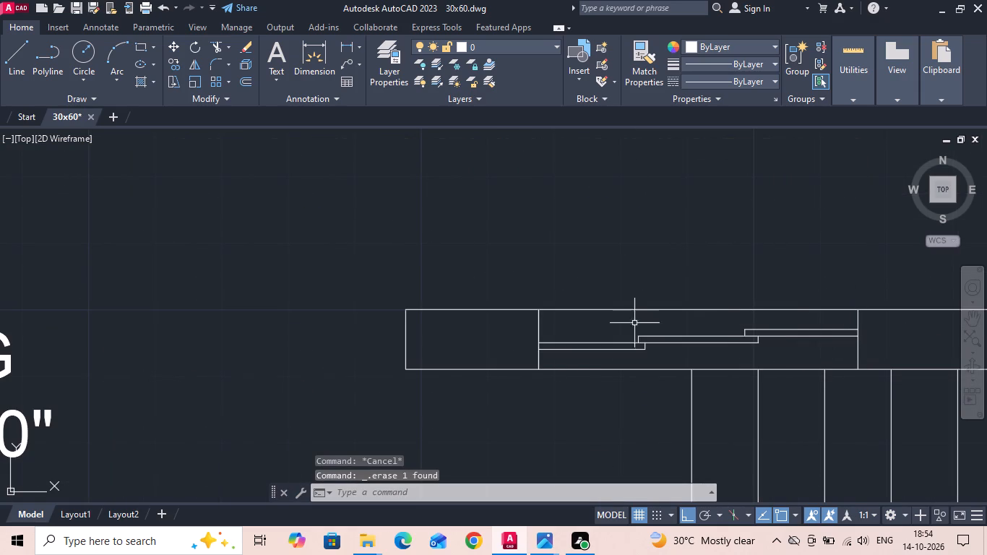
pyautogui.click(538, 327)
pyautogui.press('Delete')
# Measure the width of the window in the wash area's south wall on the ground floor reference image.
pyautogui.scroll(-4, 382, 335)
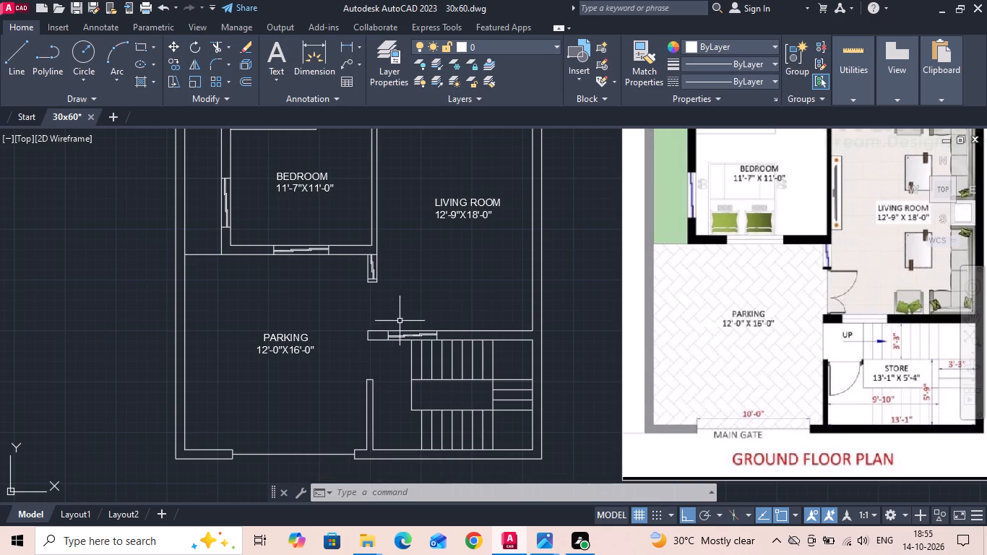
pyautogui.moveTo(400, 320); pyautogui.dragTo(350, 337, button='middle')
pyautogui.scroll(-1, 350, 337)
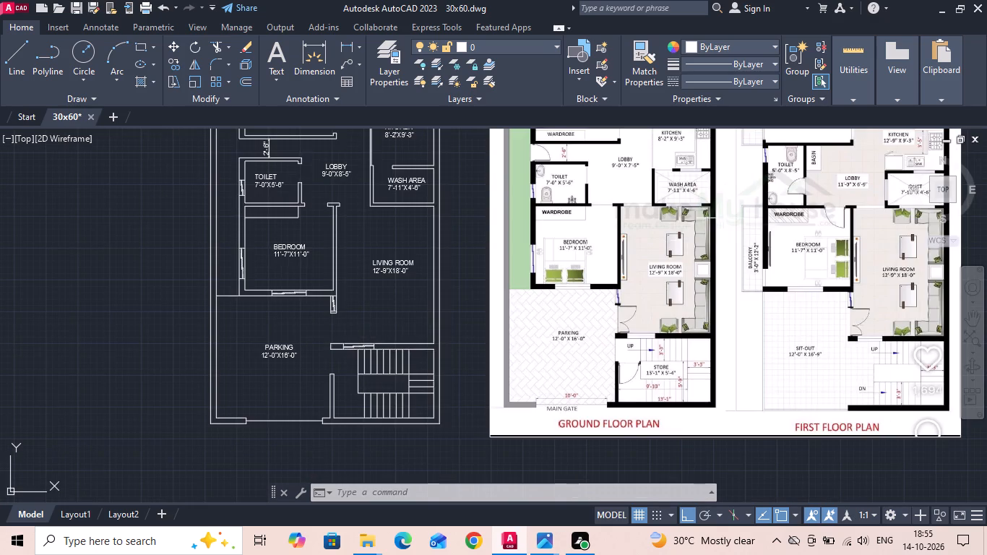
pyautogui.moveTo(705, 254); pyautogui.dragTo(642, 305, button='middle')
pyautogui.scroll(4, 651, 252)
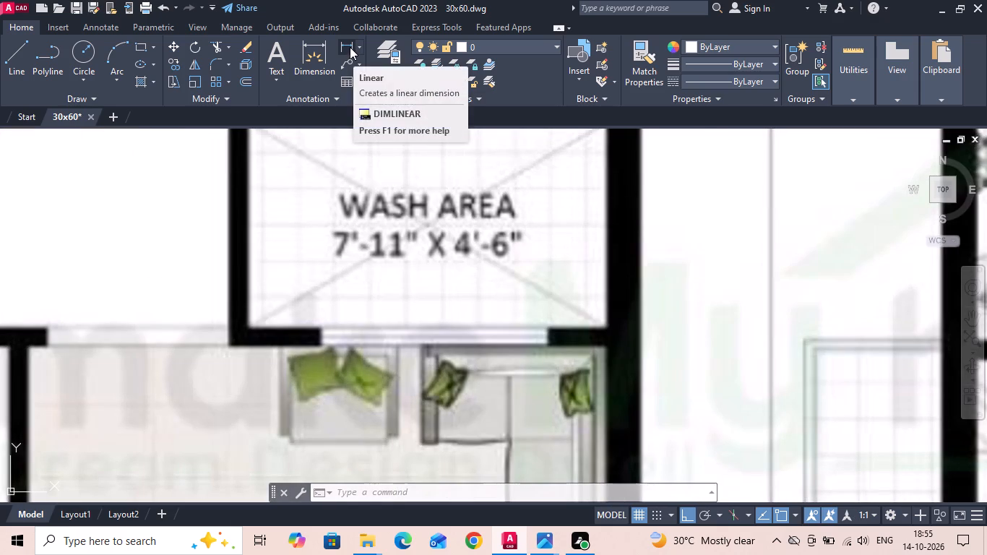
pyautogui.scroll(-2, 416, 186)
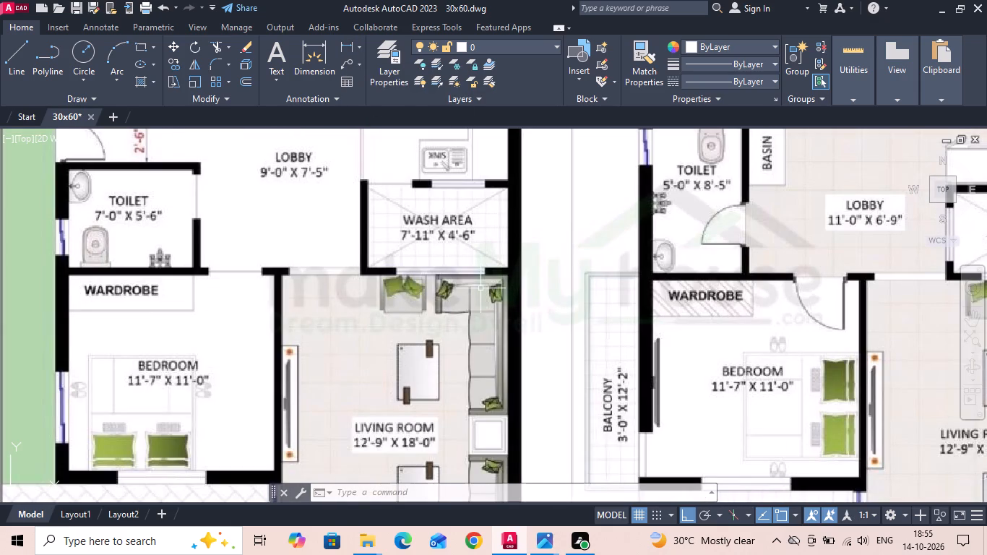
pyautogui.scroll(-2, 511, 215)
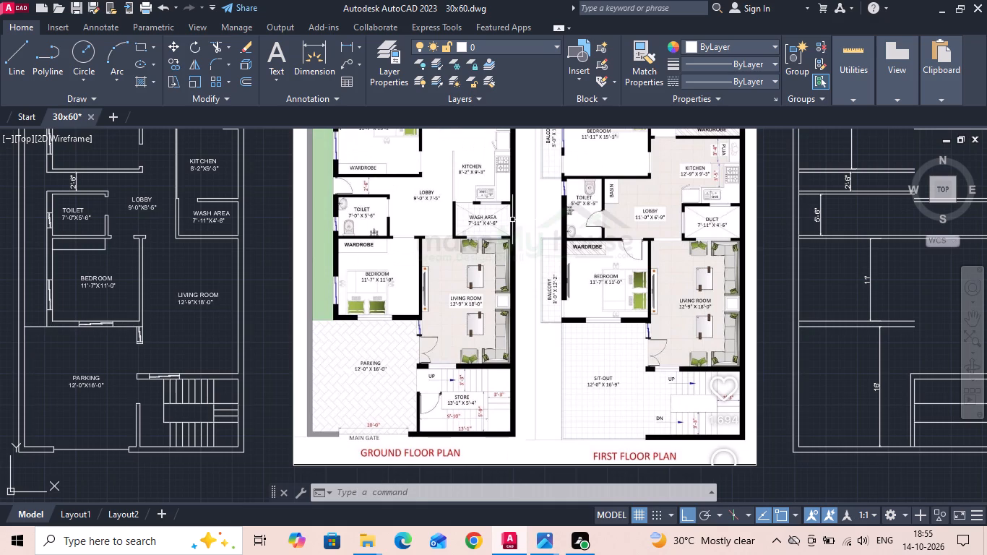
pyautogui.scroll(2, 510, 220)
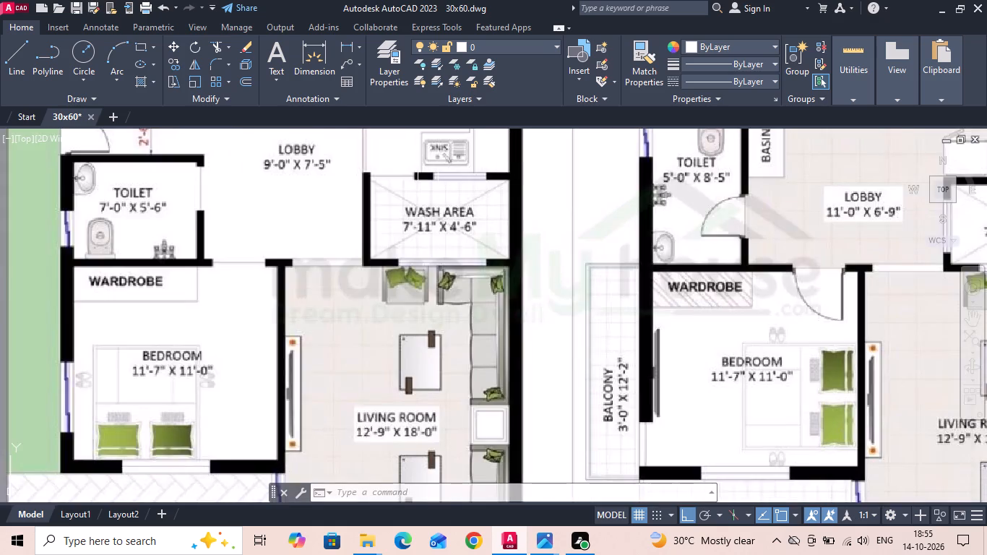
pyautogui.scroll(1, 413, 185)
pyautogui.click(345, 48)
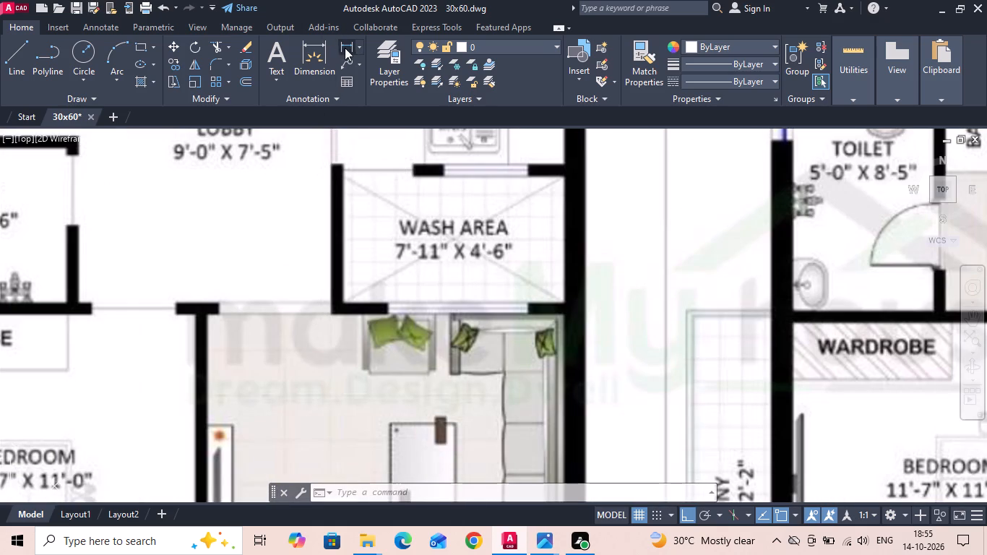
pyautogui.scroll(2, 386, 326)
pyautogui.click(389, 295)
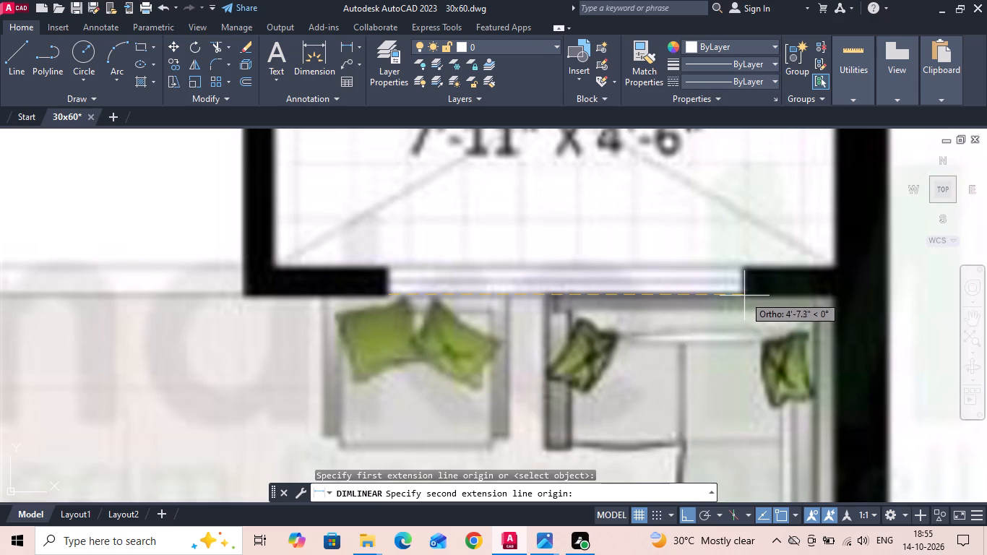
pyautogui.press('Escape')
# Copy the sliding window from the bedroom's south wall to the middle of the wash area's south wall.
pyautogui.scroll(-6, 746, 296)
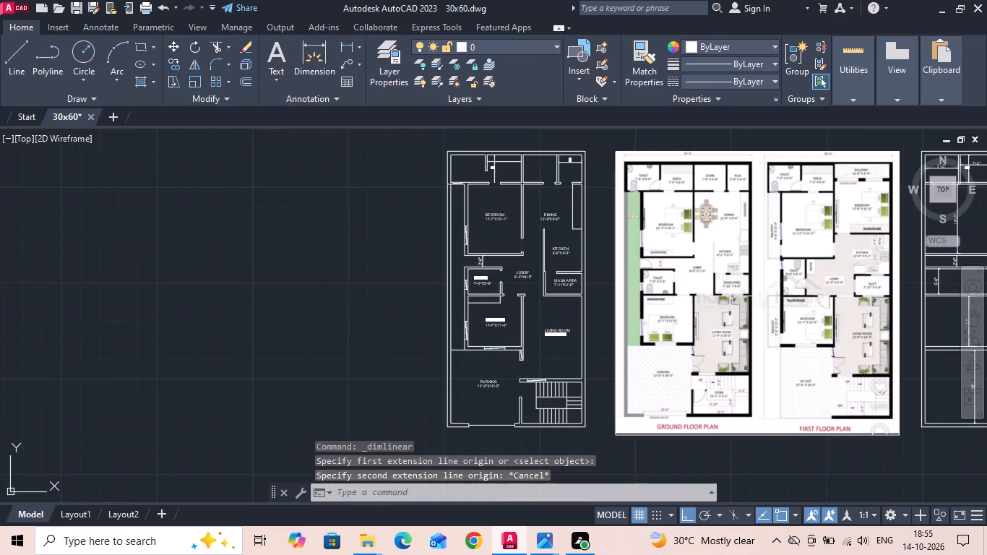
pyautogui.scroll(1, 551, 329)
pyautogui.scroll(3, 507, 421)
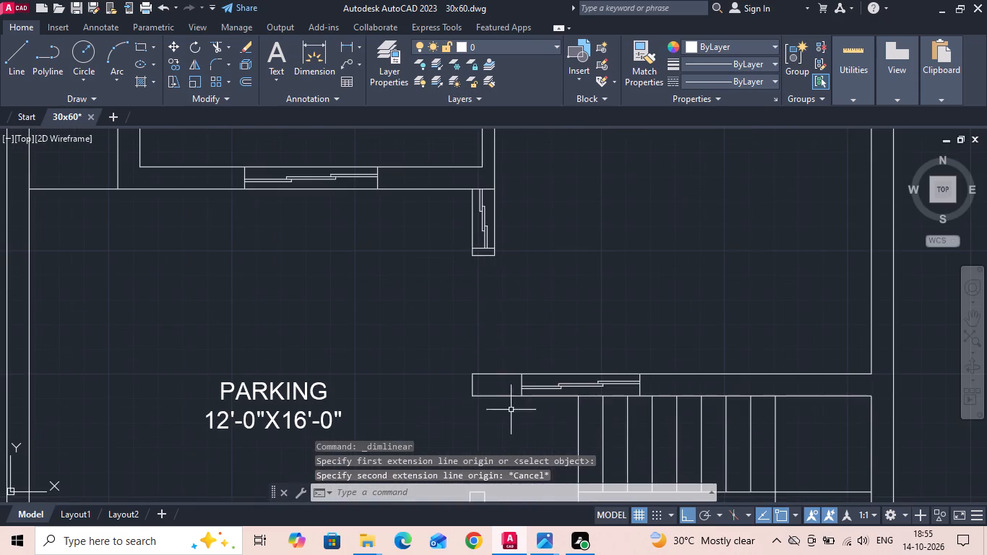
pyautogui.moveTo(456, 299); pyautogui.dragTo(475, 382, button='middle')
pyautogui.moveTo(246, 318); pyautogui.dragTo(257, 298)
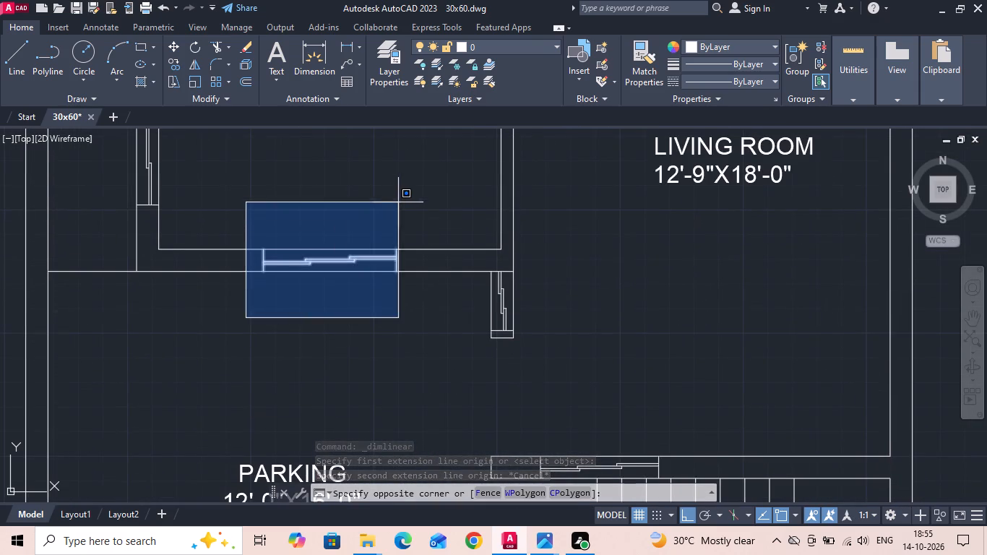
pyautogui.click(411, 200)
pyautogui.rightClick(411, 200)
pyautogui.click(439, 294)
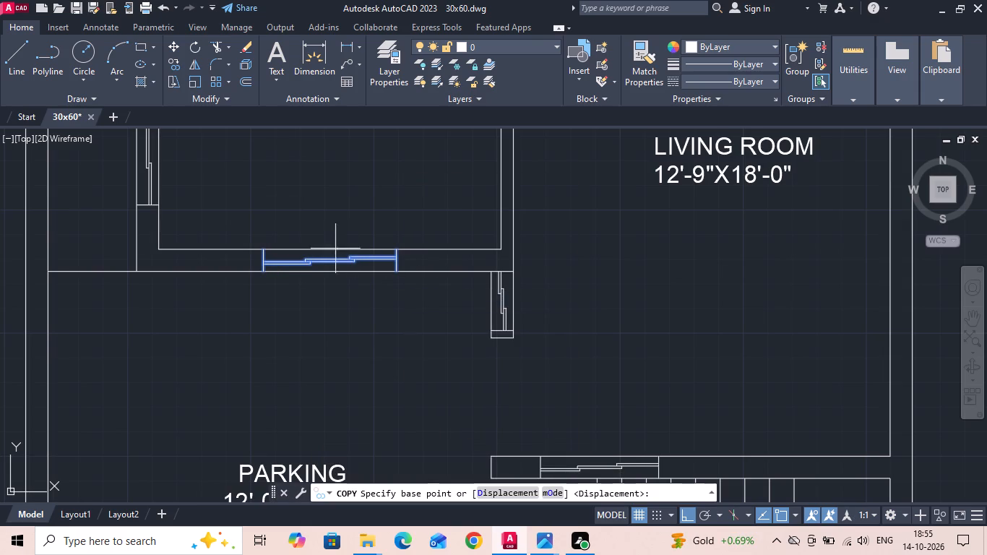
pyautogui.click(331, 249)
pyautogui.scroll(-4, 310, 327)
pyautogui.scroll(3, 373, 264)
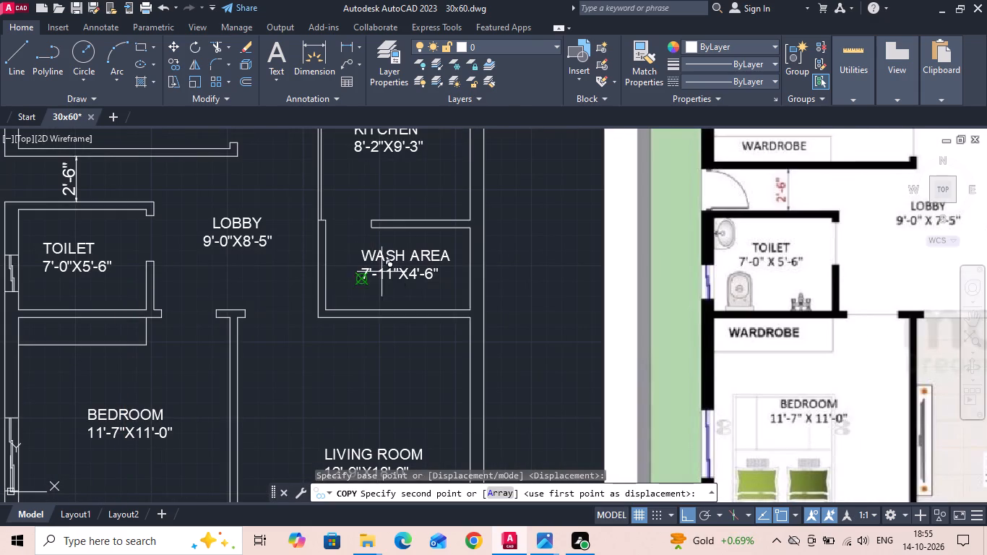
pyautogui.click(399, 307)
pyautogui.scroll(3, 399, 307)
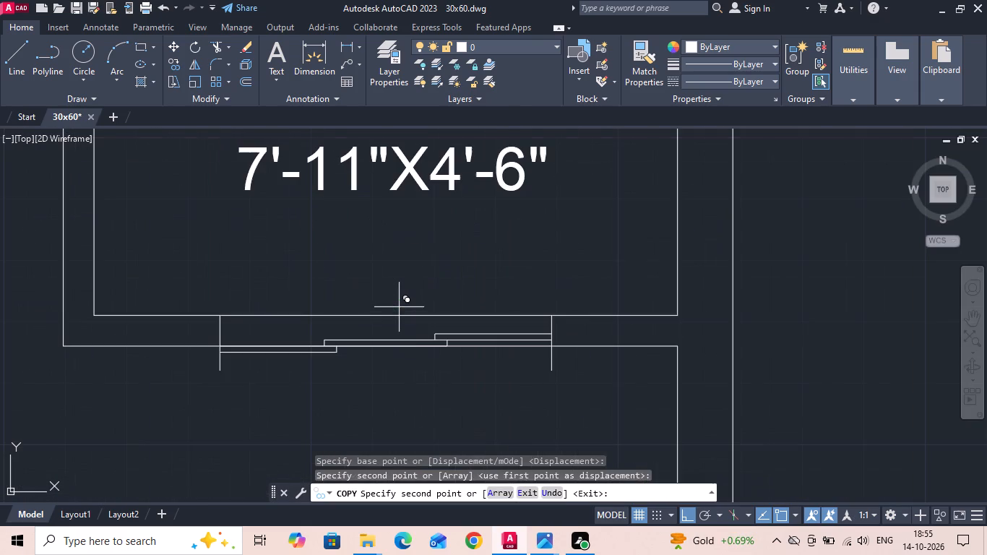
pyautogui.press('Escape')
# Draw a short vertical line across the wash area's south wall, between the copied window and the wall's east end.
pyautogui.press('l')
pyautogui.press('space')
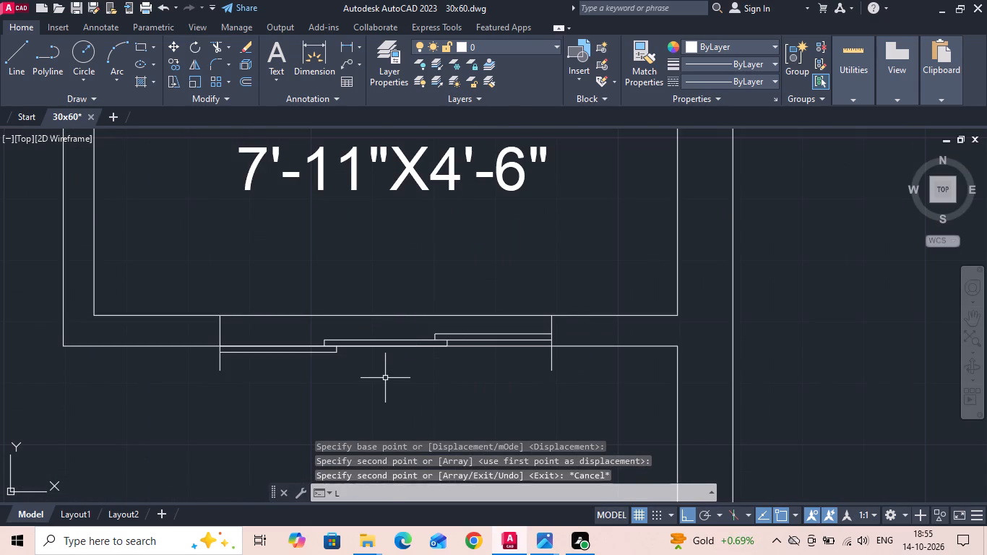
pyautogui.click(647, 342)
pyautogui.click(646, 318)
pyautogui.press('Escape')
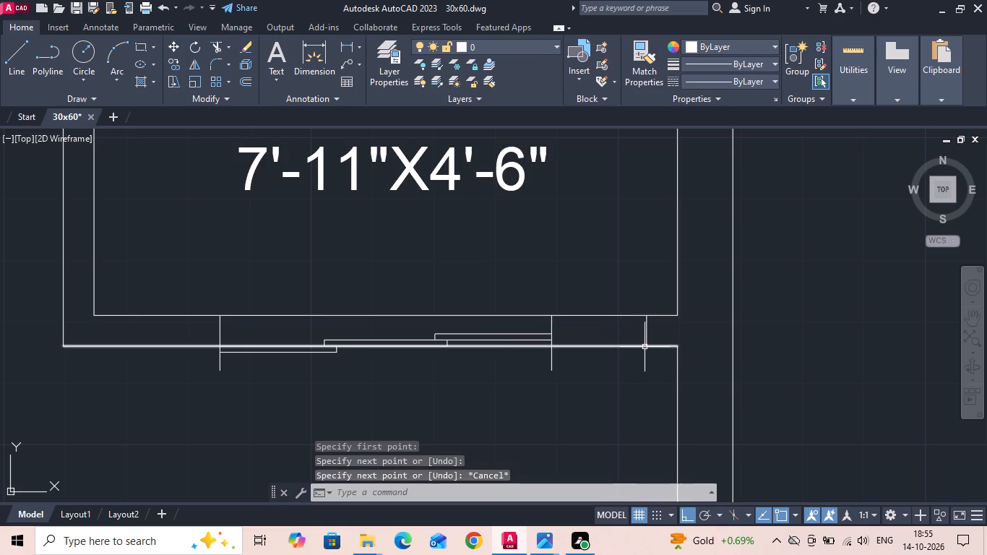
# Draw a horizontal line about 7 feet long westward from the short vertical line's midpoint, inside the wash area's south wall.
pyautogui.write('L')
pyautogui.press('space')
pyautogui.click(648, 330)
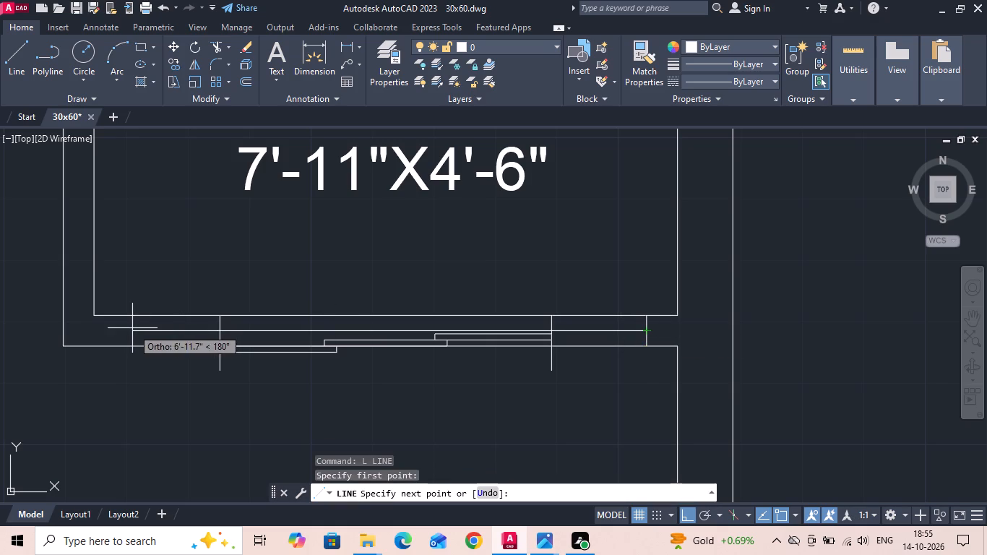
pyautogui.click(132, 328)
pyautogui.press('Escape')
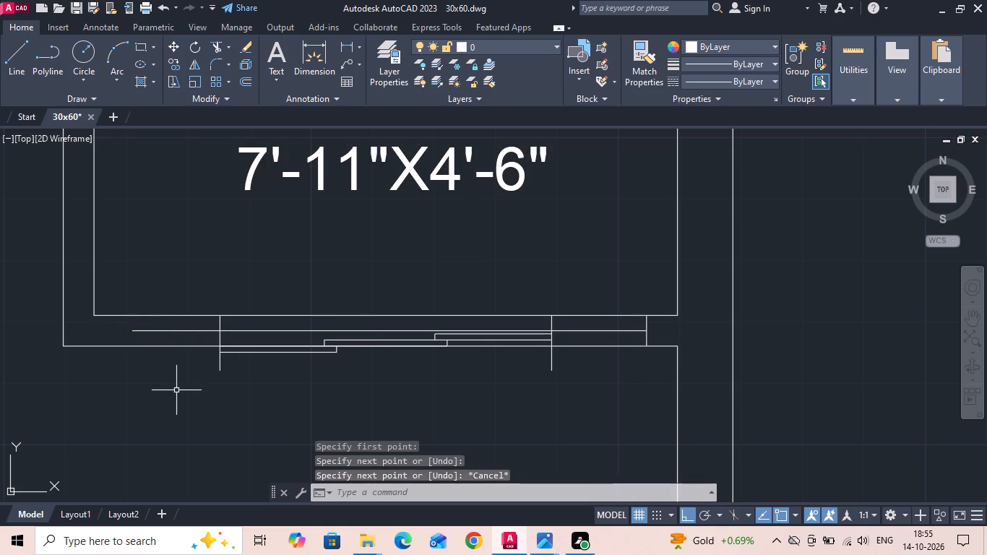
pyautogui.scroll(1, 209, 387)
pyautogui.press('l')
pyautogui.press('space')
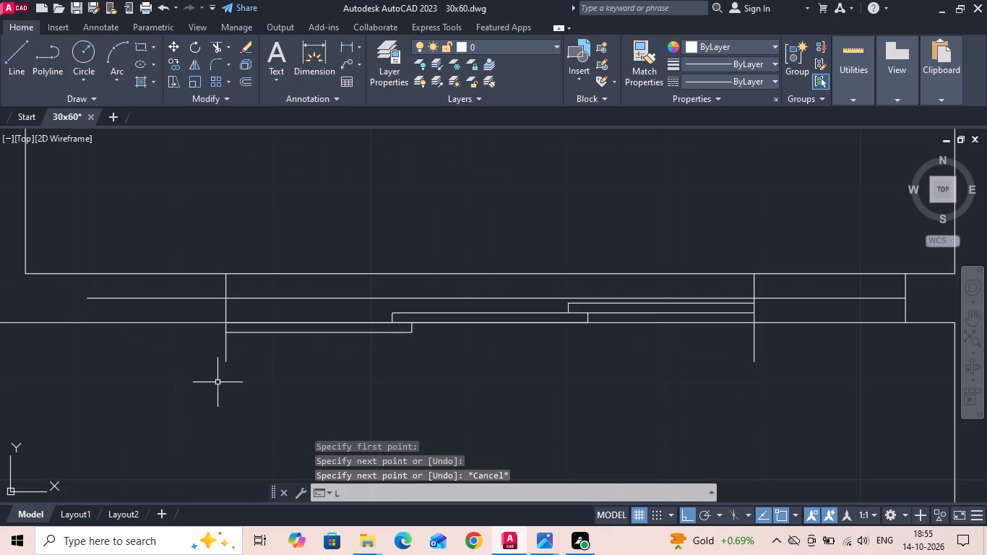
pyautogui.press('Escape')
# Move the copied window about 11 inches south, clear of the wash area's south wall.
pyautogui.moveTo(195, 236); pyautogui.dragTo(198, 240)
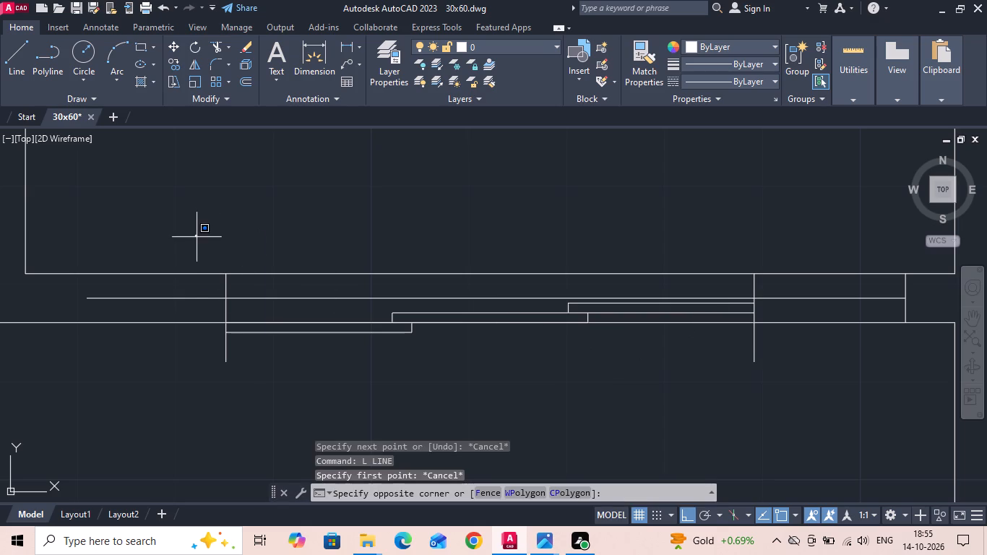
pyautogui.moveTo(198, 240); pyautogui.dragTo(220, 283)
pyautogui.click(792, 423)
pyautogui.rightClick(668, 221)
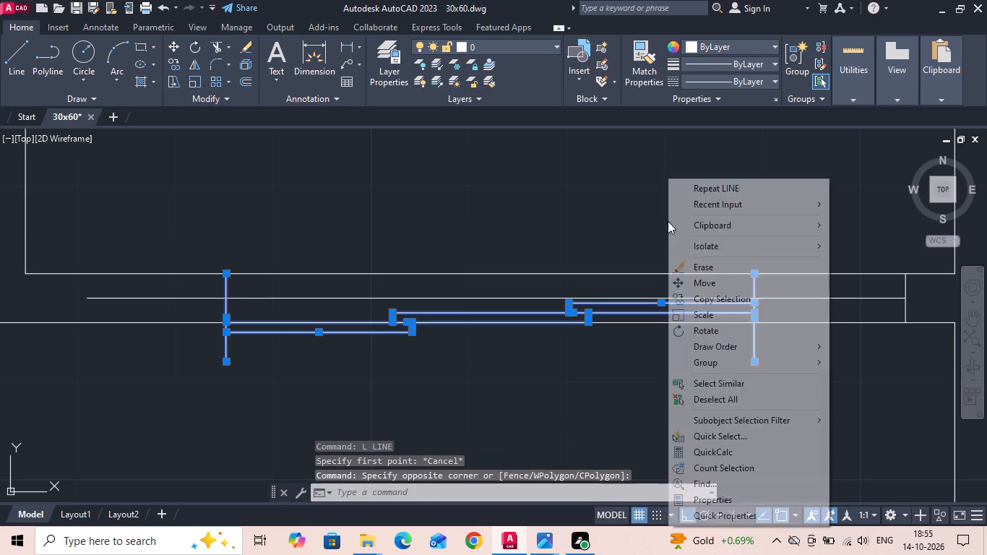
pyautogui.click(688, 283)
pyautogui.moveTo(650, 258); pyautogui.dragTo(621, 138, button='middle')
pyautogui.moveTo(592, 215); pyautogui.dragTo(590, 247)
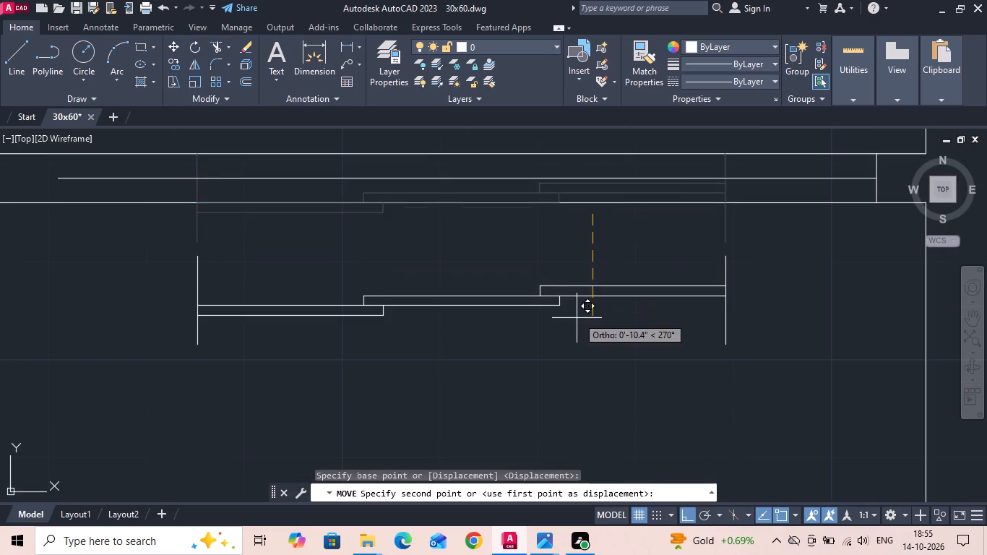
pyautogui.click(577, 321)
pyautogui.moveTo(798, 272); pyautogui.dragTo(772, 280)
pyautogui.press('Escape')
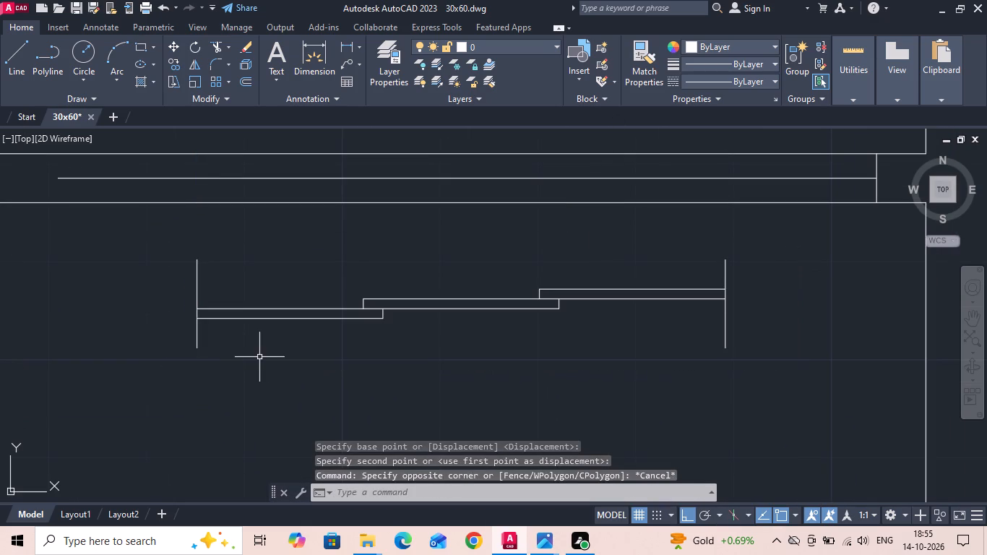
# Draw a horizontal line from the midpoint of the copied window's west jamb eastward, past its east jamb.
pyautogui.press('l')
pyautogui.press('space')
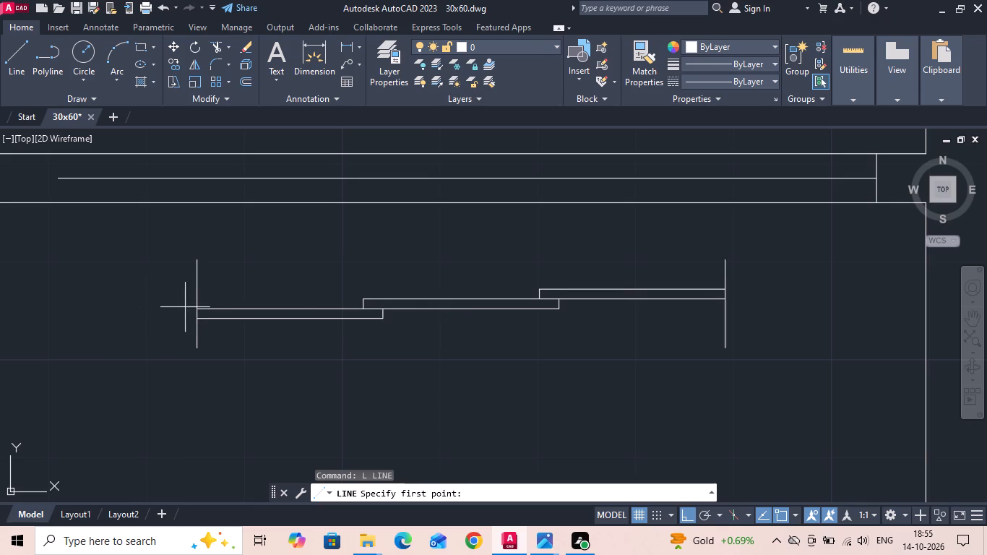
pyautogui.moveTo(197, 304); pyautogui.dragTo(207, 308)
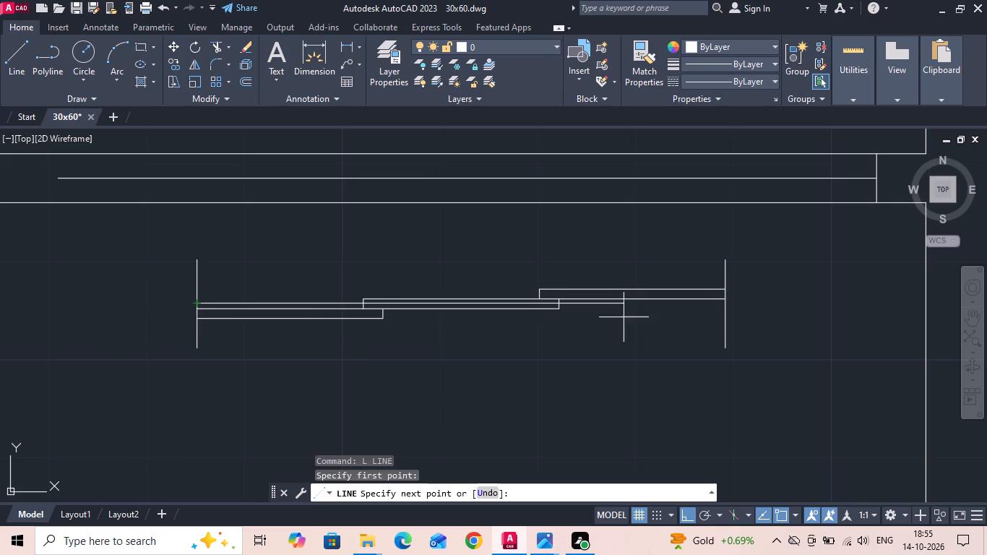
pyautogui.click(795, 320)
pyautogui.press('Escape')
# Trim the part of the new horizontal line that overhangs the window's east jamb.
pyautogui.write('TR')
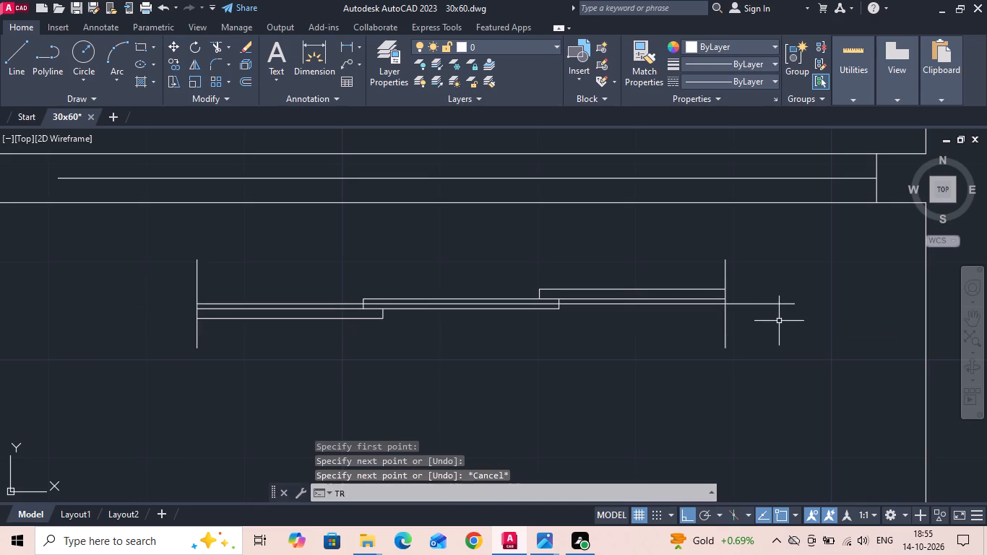
pyautogui.press('space')
pyautogui.moveTo(767, 326); pyautogui.dragTo(757, 249)
pyautogui.press('Escape')
# Move the window with its centreline straight north, from the centreline's midpoint onto the guide line inside the wash area's south wall.
pyautogui.moveTo(756, 251); pyautogui.dragTo(629, 359)
pyautogui.click(111, 422)
pyautogui.rightClick(138, 387)
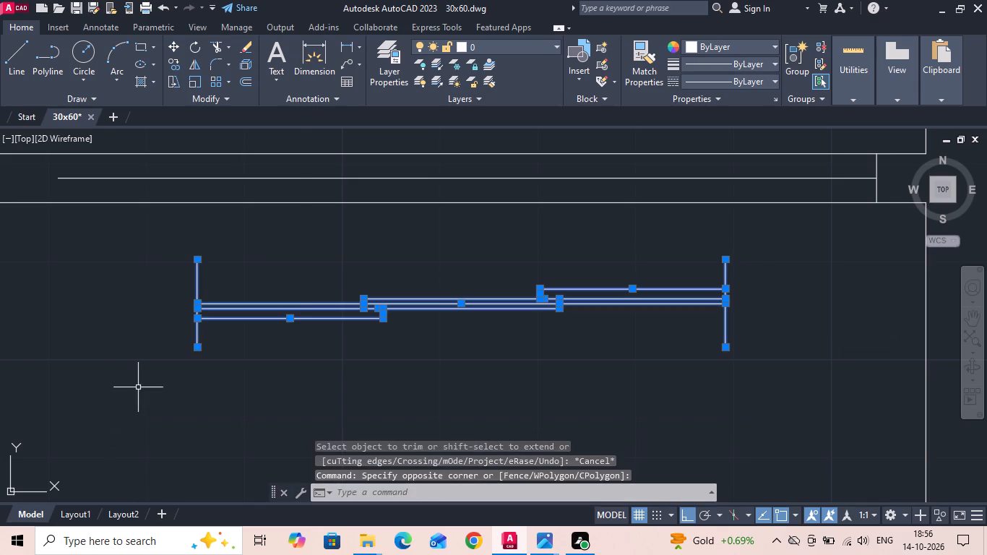
pyautogui.click(223, 145)
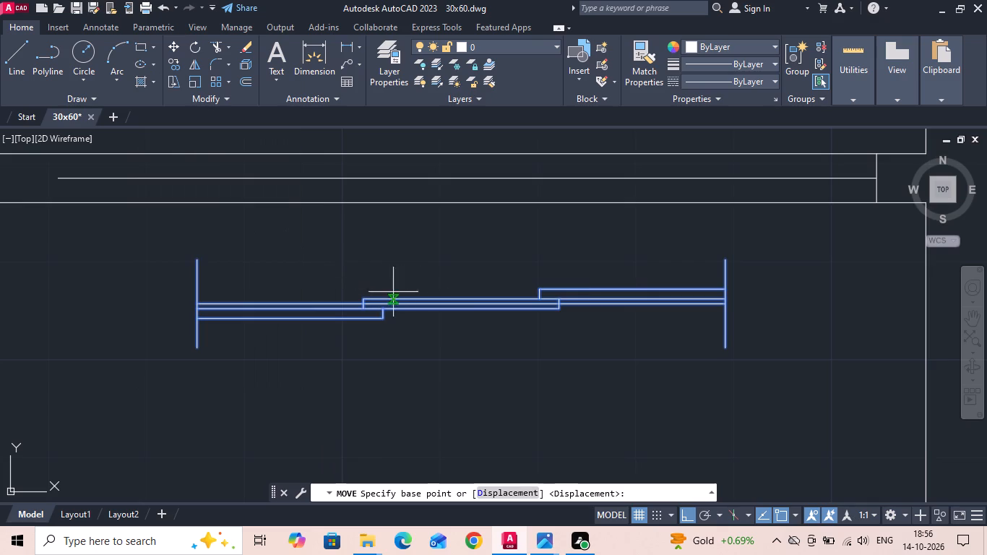
pyautogui.scroll(1, 443, 296)
pyautogui.click(467, 307)
pyautogui.scroll(-2, 467, 307)
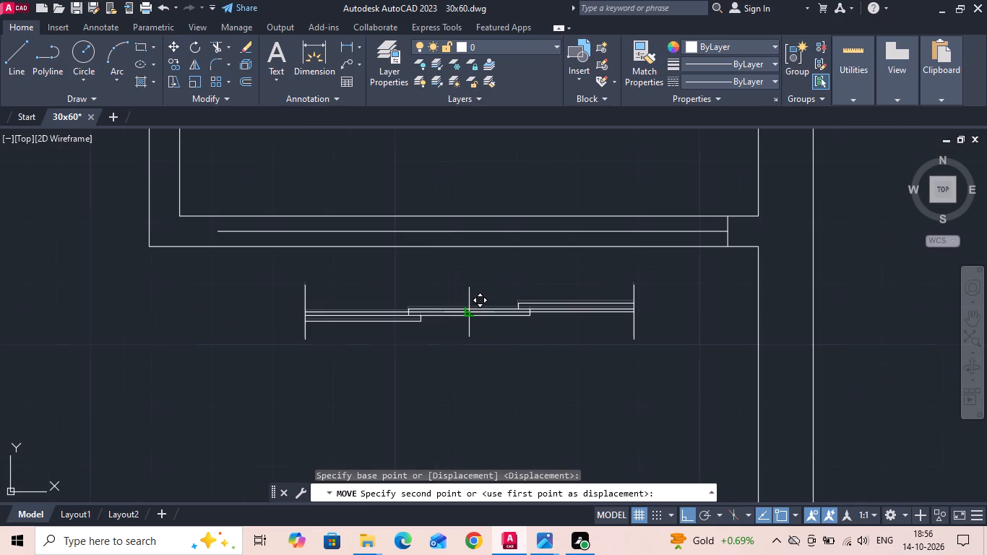
pyautogui.click(470, 231)
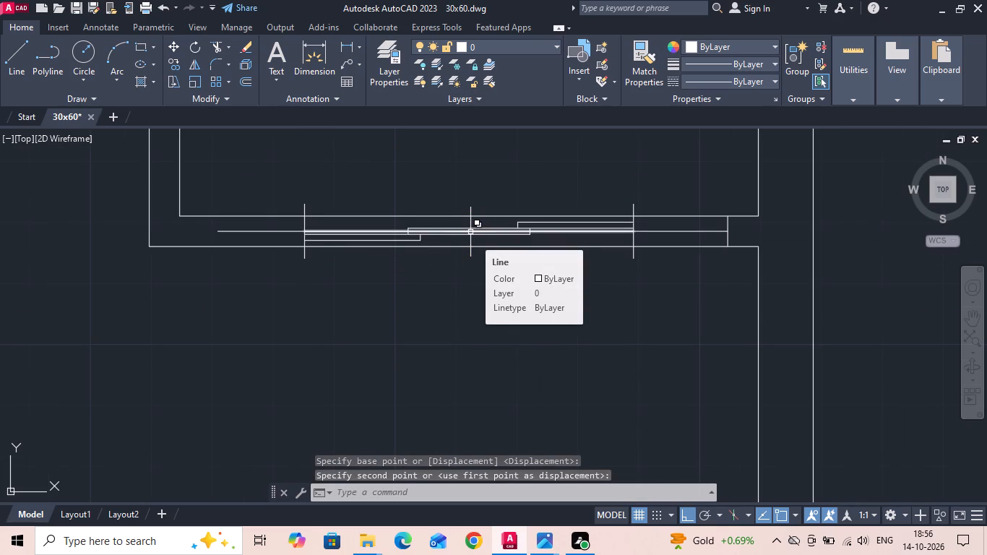
pyautogui.press('Escape')
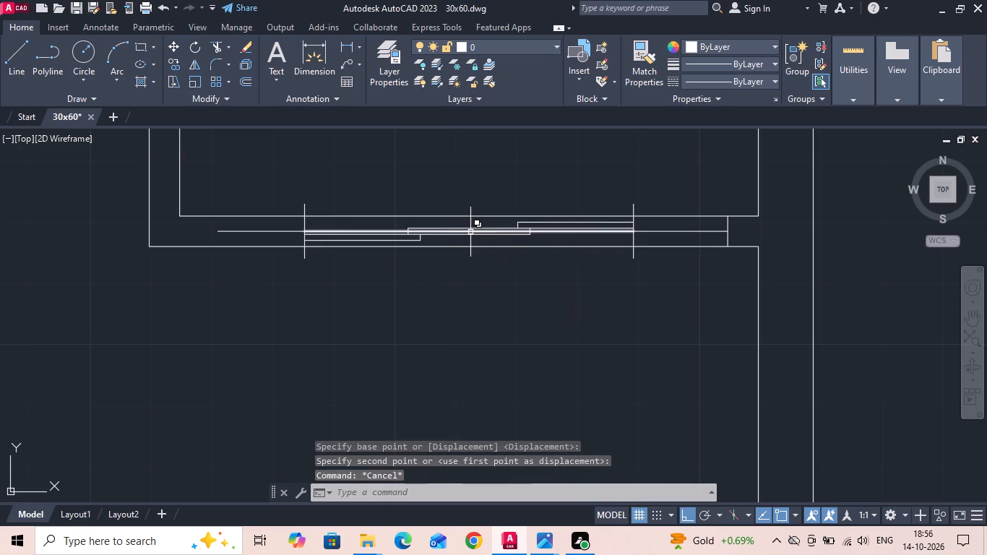
# Measure the gaps from the window's west and east jambs to the wash area's inner side walls.
pyautogui.scroll(1, 333, 226)
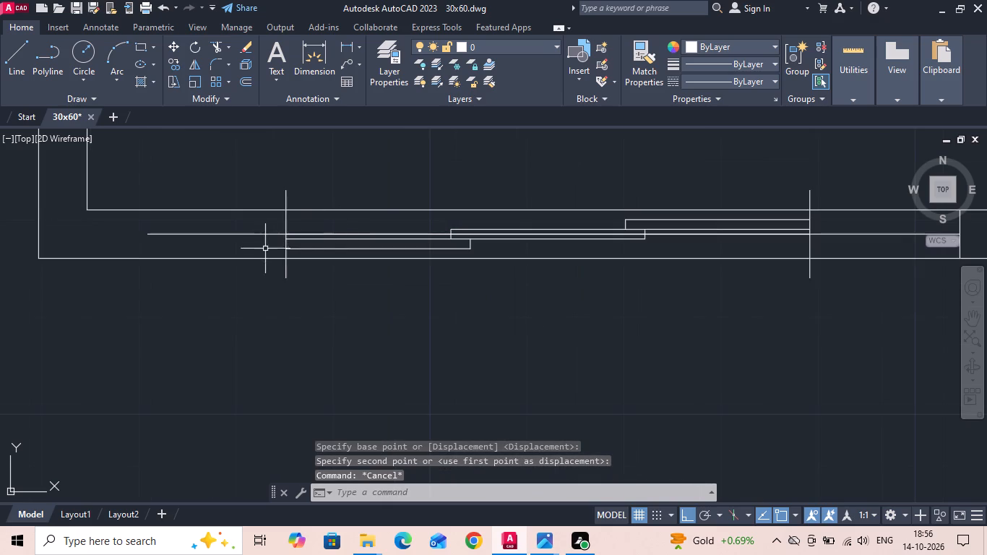
pyautogui.click(346, 43)
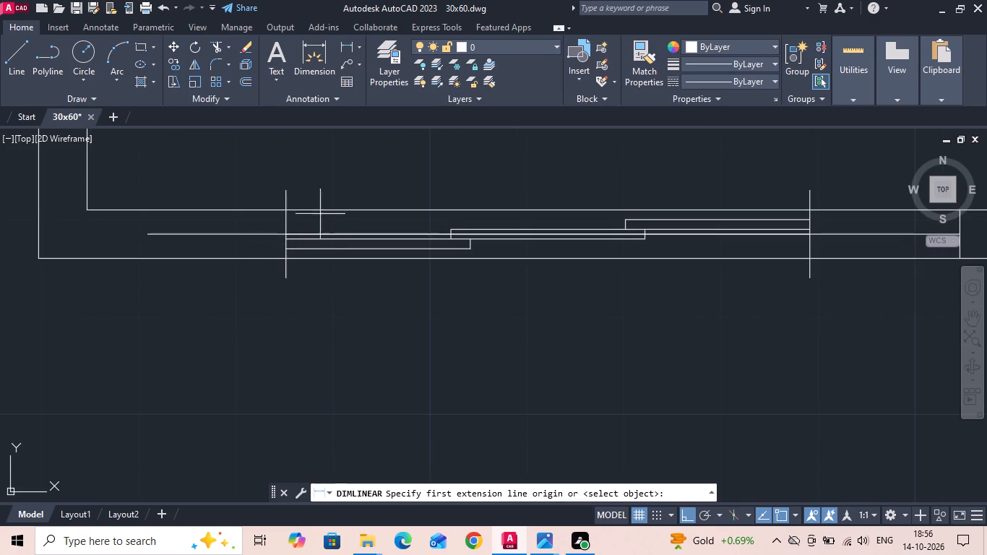
pyautogui.click(287, 205)
pyautogui.click(91, 205)
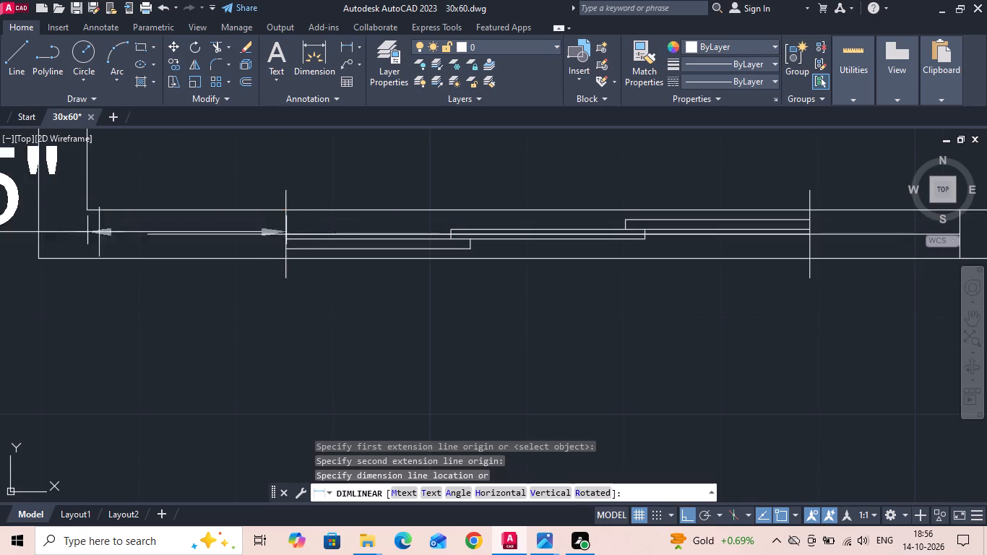
pyautogui.scroll(-2, 133, 304)
pyautogui.press('Escape')
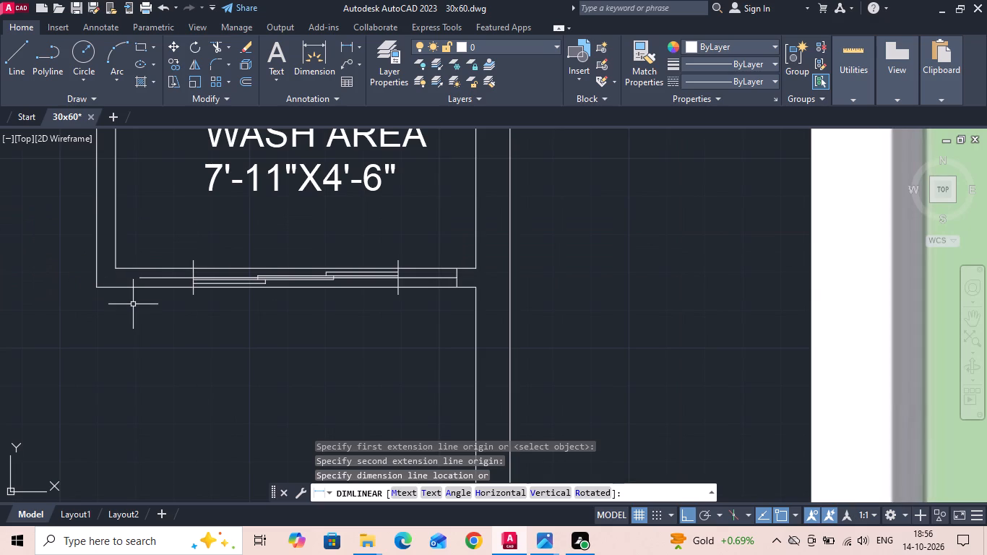
pyautogui.click(350, 43)
pyautogui.scroll(2, 476, 249)
pyautogui.click(471, 297)
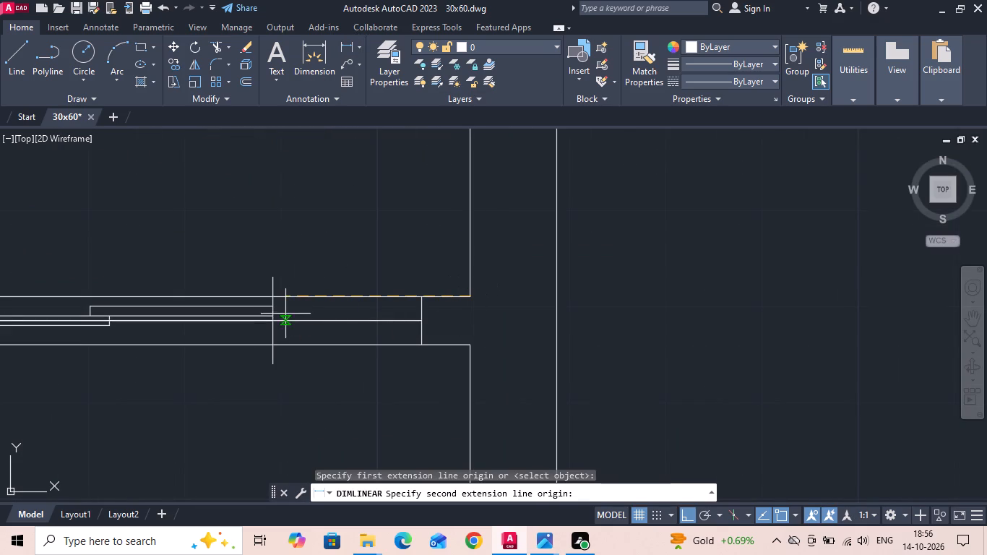
pyautogui.click(275, 295)
pyautogui.scroll(-2, 393, 288)
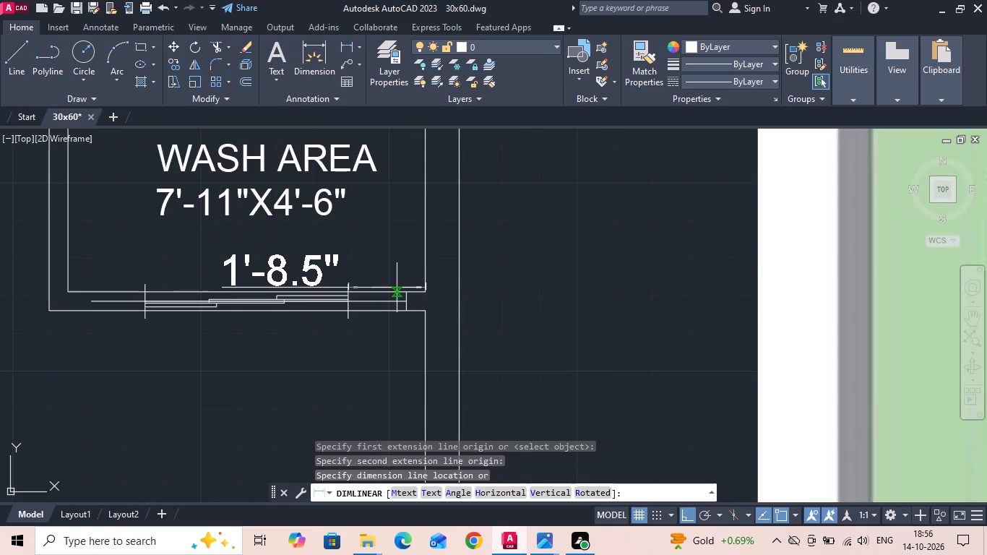
pyautogui.press('Escape')
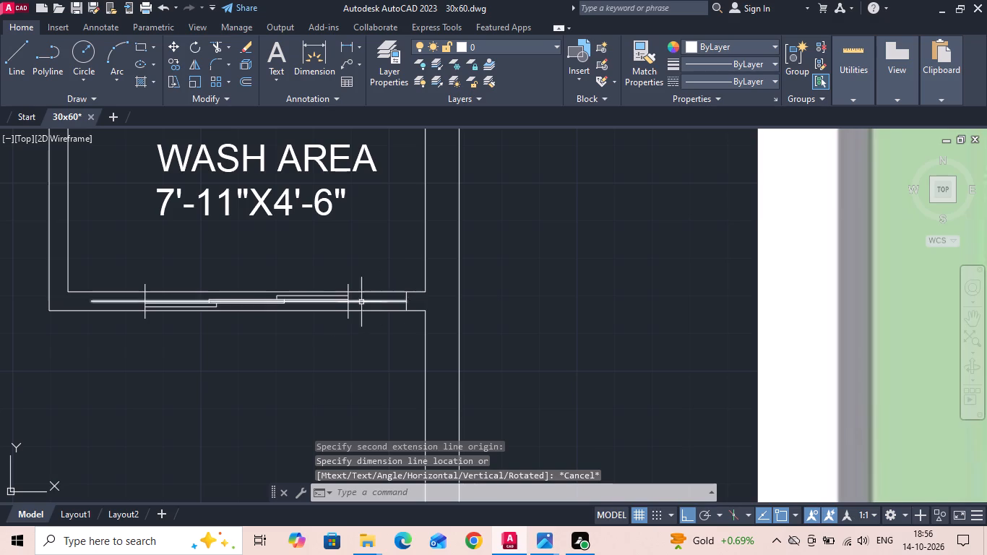
# Delete the long horizontal guide line inside the wash area's south wall.
pyautogui.scroll(2, 195, 312)
pyautogui.click(32, 282)
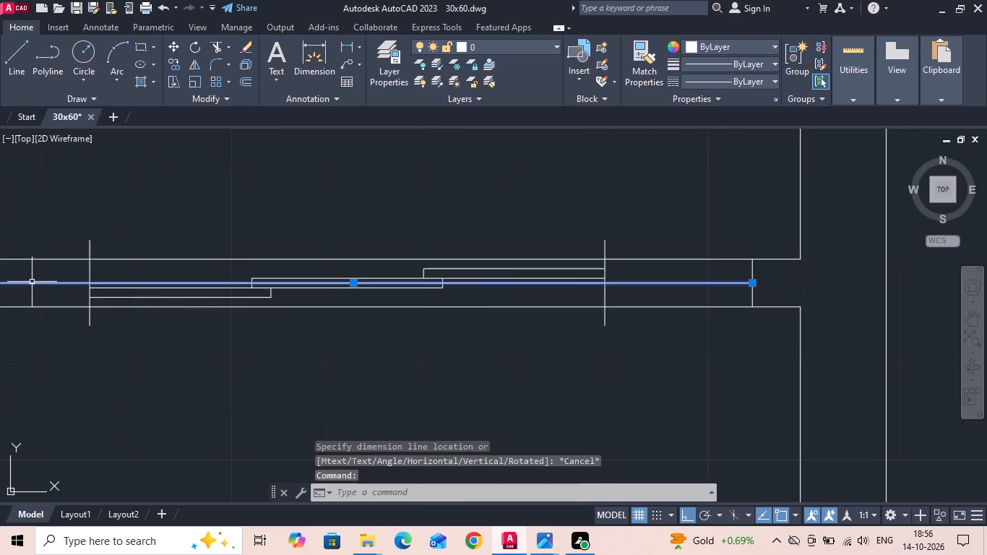
pyautogui.press('Delete')
# Trim both window jambs flush with the wash area's south wall faces and remove the short vertical guide line near the wall's east end.
pyautogui.write('TR')
pyautogui.press('space')
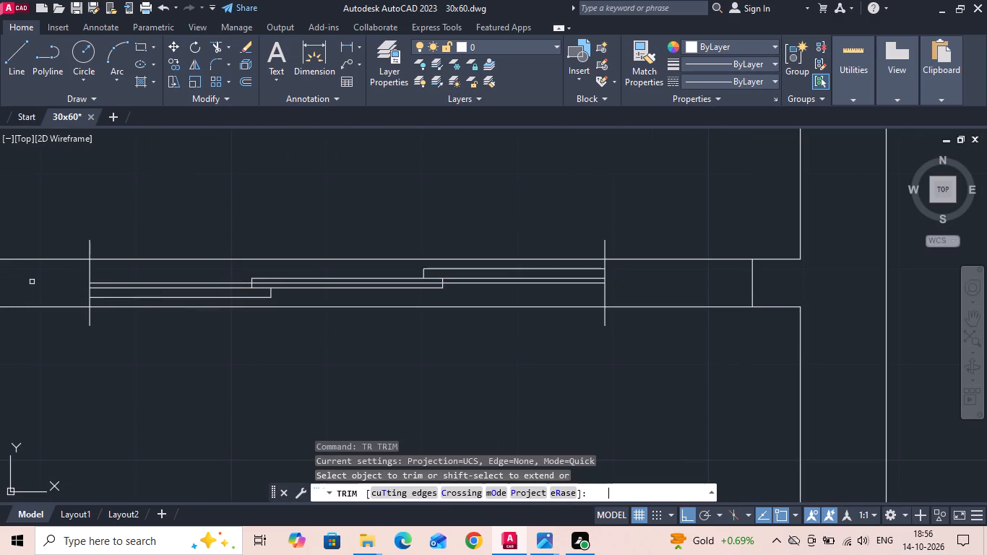
pyautogui.press('space')
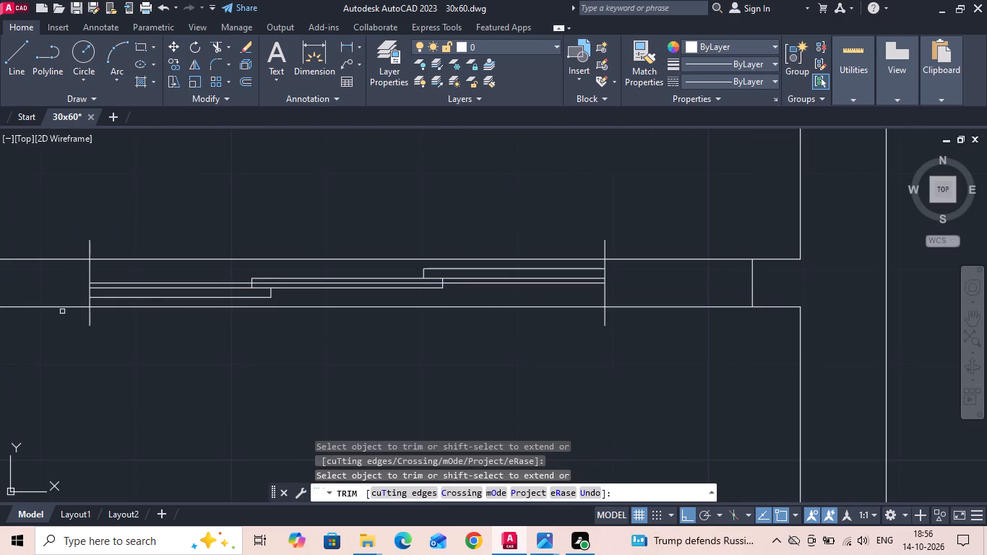
pyautogui.click(76, 248)
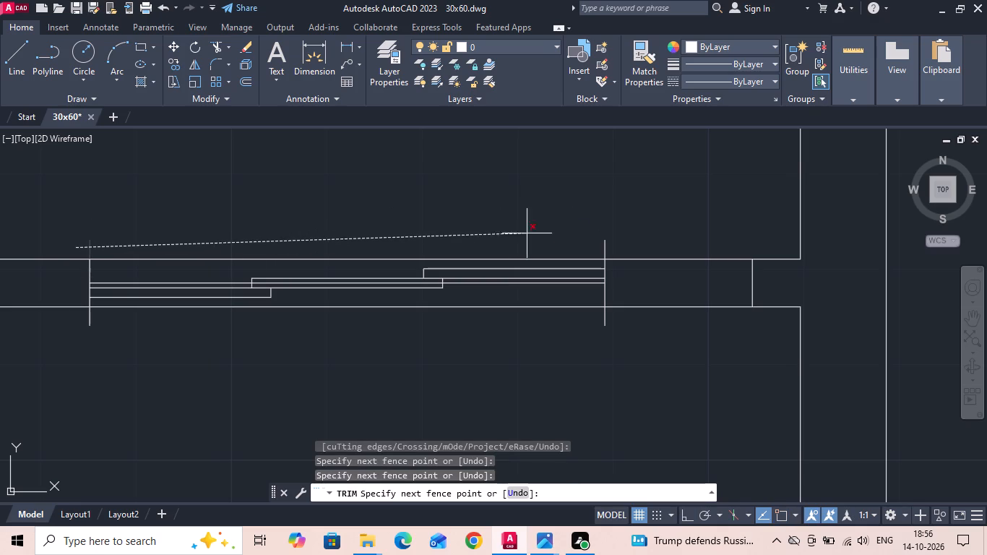
pyautogui.click(611, 242)
pyautogui.moveTo(684, 293); pyautogui.dragTo(715, 285)
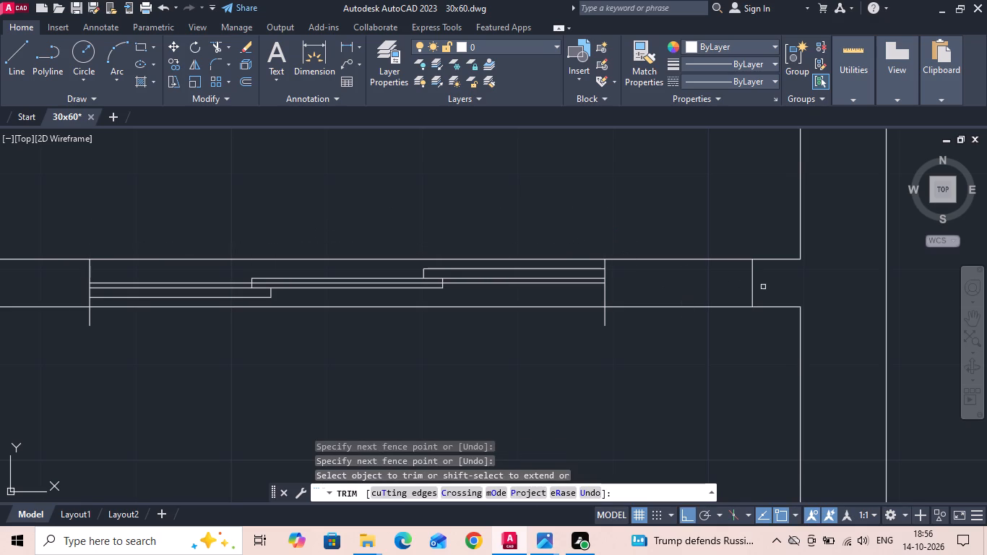
pyautogui.click(764, 287)
pyautogui.click(726, 277)
pyautogui.click(634, 320)
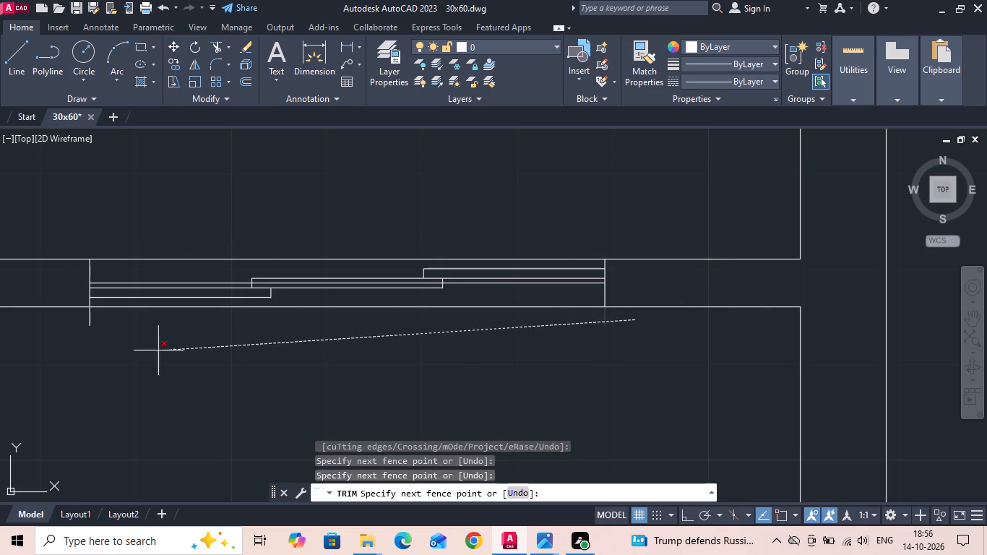
pyautogui.click(70, 321)
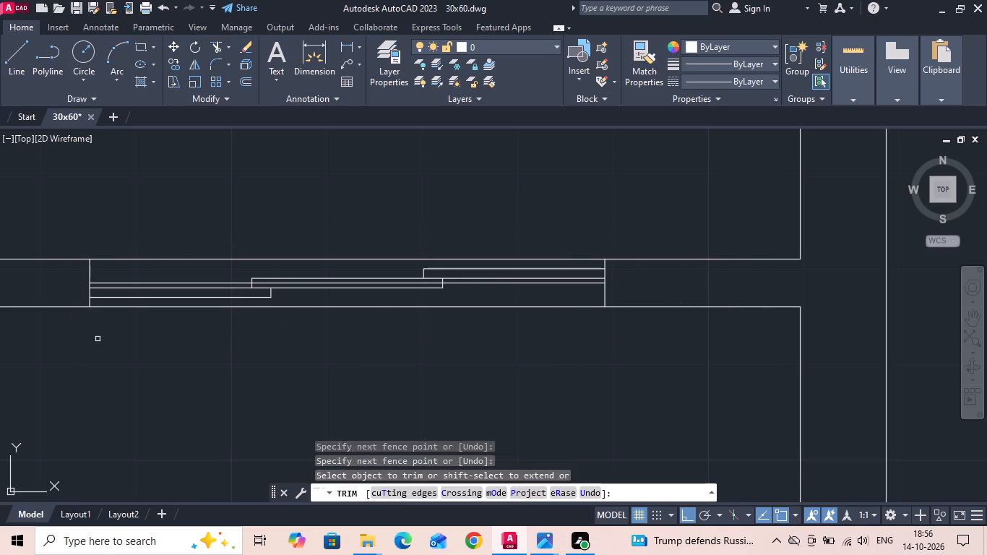
pyautogui.press('Escape')
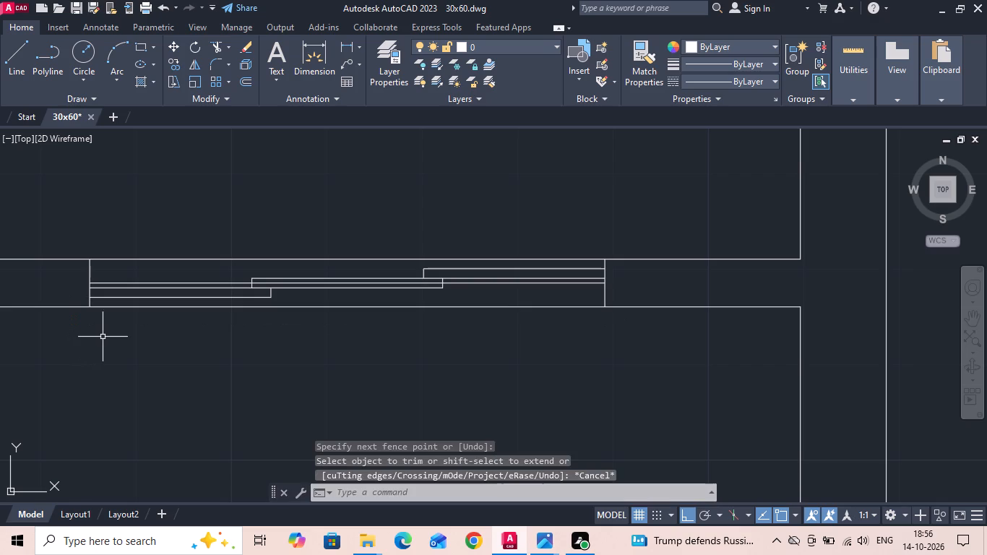
# Delete the centreline running through the wash area's sliding window.
pyautogui.scroll(1, 340, 281)
pyautogui.click(338, 283)
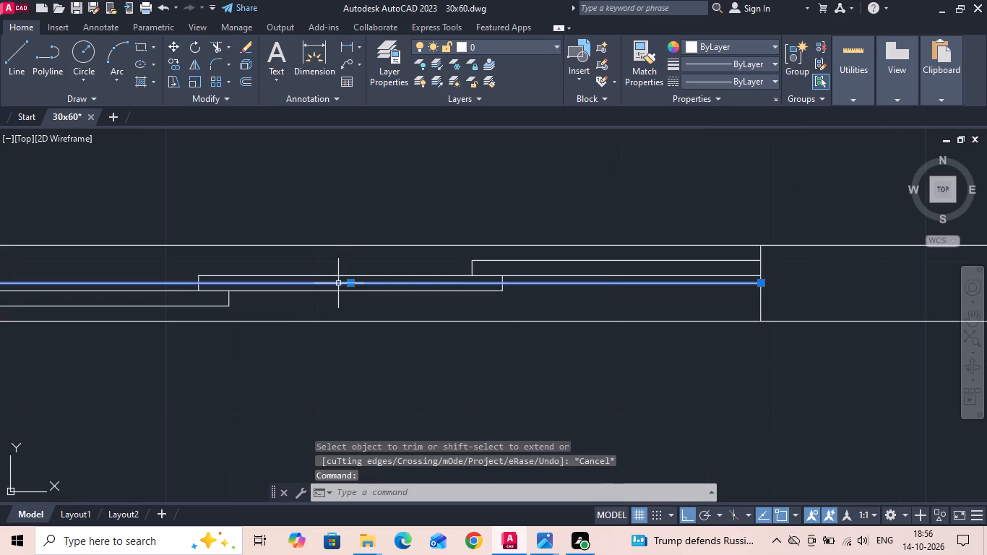
pyautogui.press('Delete')
# Measure the width of the window between the kitchen and wash area in the reference image.
pyautogui.scroll(-2, 337, 278)
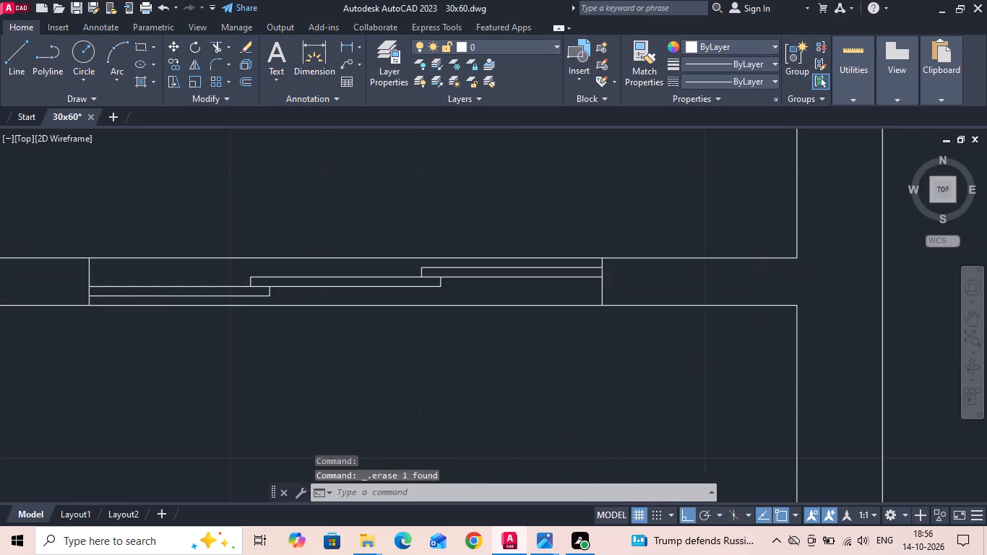
pyautogui.scroll(-4, 415, 325)
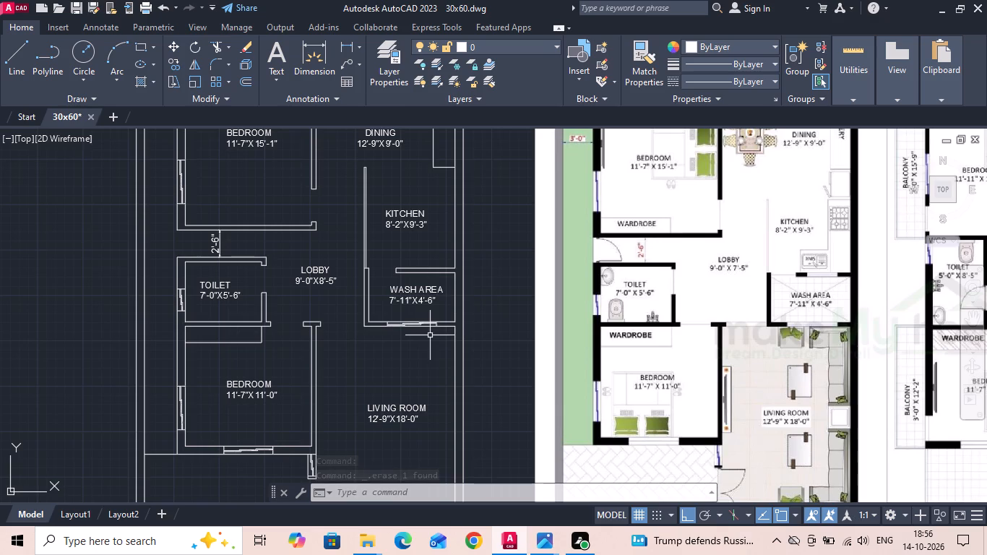
pyautogui.click(342, 45)
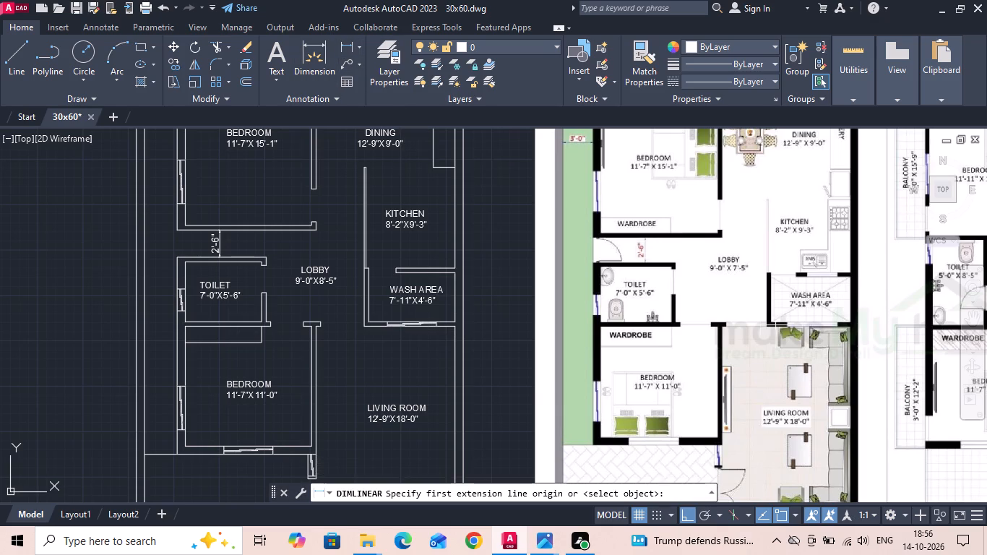
pyautogui.scroll(4, 858, 249)
pyautogui.moveTo(730, 395); pyautogui.dragTo(718, 382, button='middle')
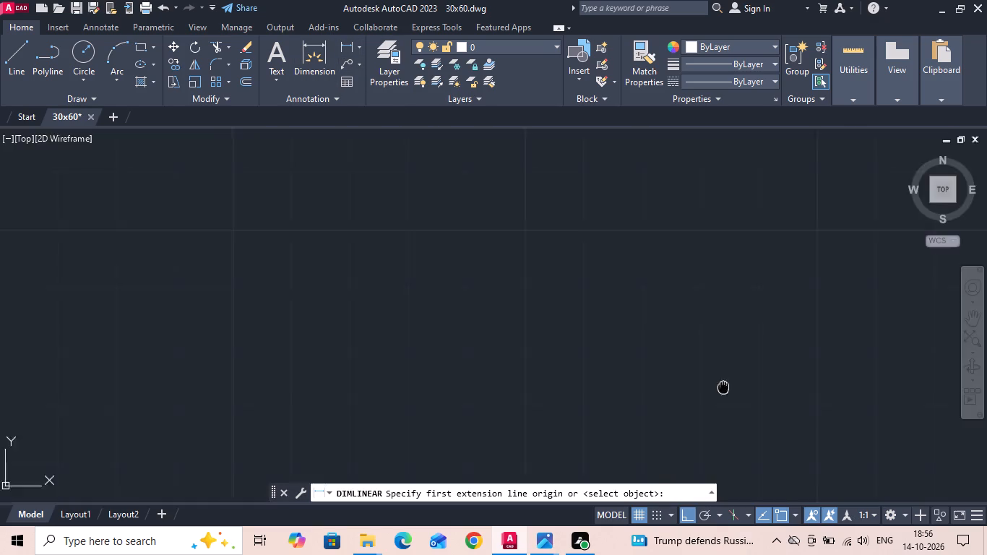
pyautogui.moveTo(718, 382); pyautogui.dragTo(681, 307, button='middle')
pyautogui.click(658, 320)
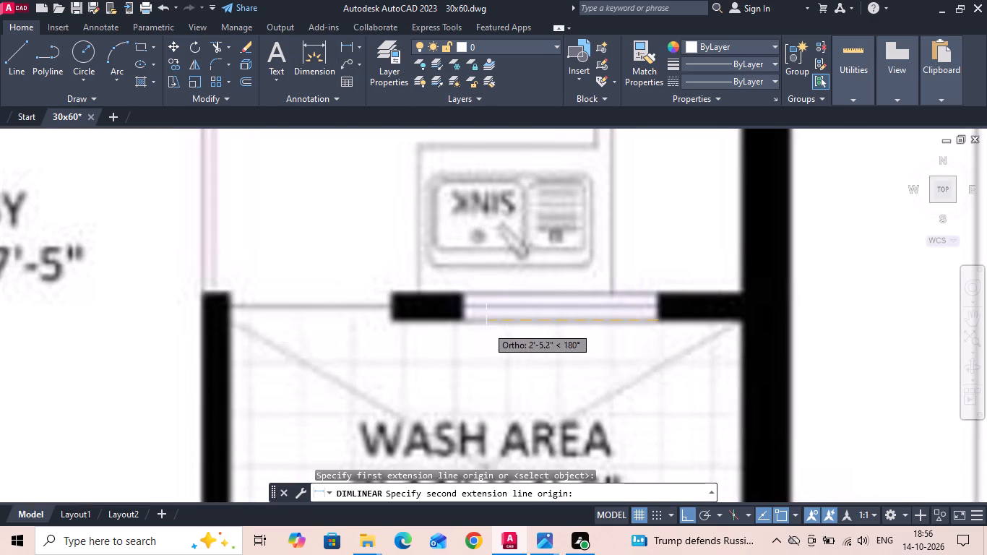
pyautogui.scroll(1, 462, 322)
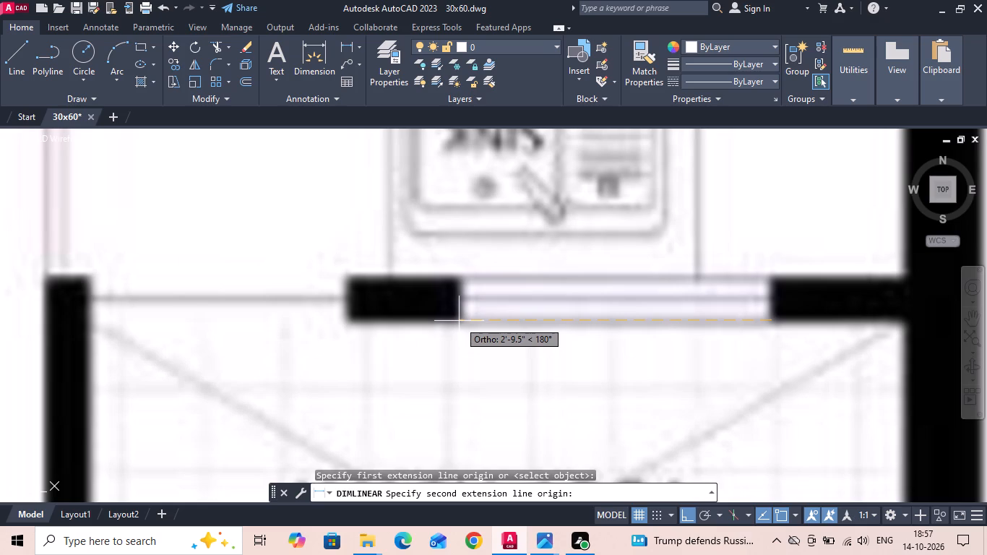
pyautogui.press('Escape')
# Measure the opening between the west wall and the end of the kitchen–wash area partition in the drawn plan.
pyautogui.scroll(-4, 459, 321)
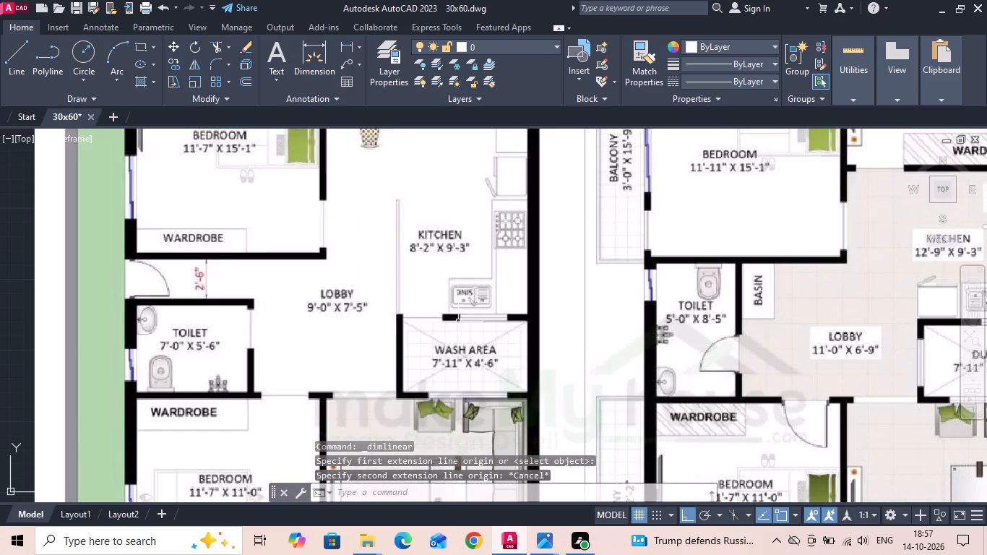
pyautogui.moveTo(397, 336); pyautogui.dragTo(587, 302, button='middle')
pyautogui.scroll(-1, 595, 308)
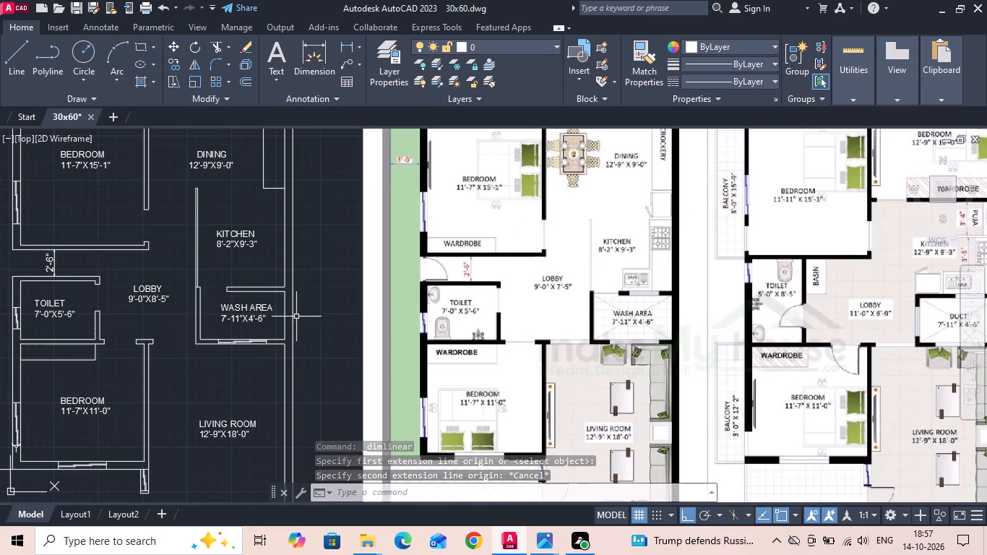
pyautogui.click(343, 44)
pyautogui.scroll(2, 241, 271)
pyautogui.scroll(1, 209, 322)
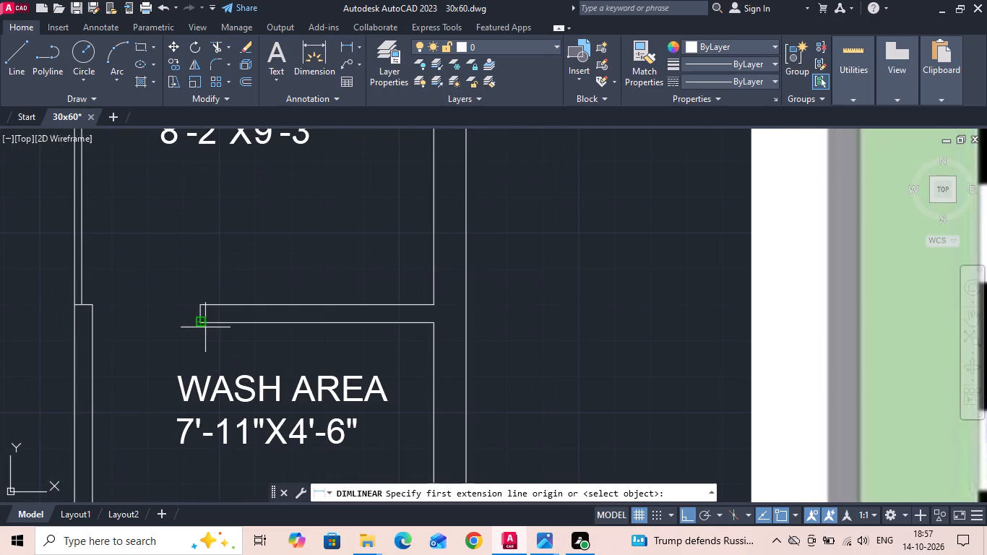
pyautogui.click(202, 323)
pyautogui.click(95, 319)
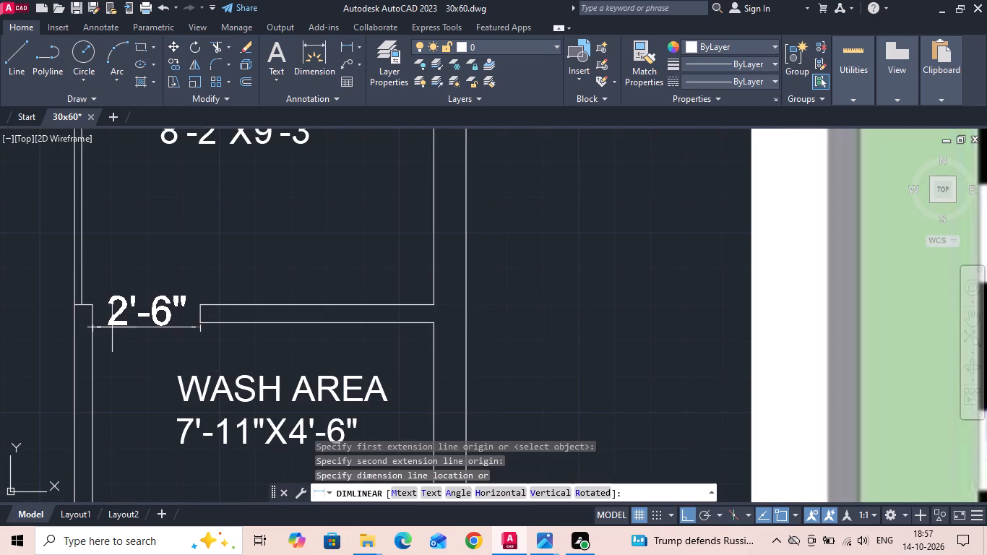
pyautogui.press('Escape')
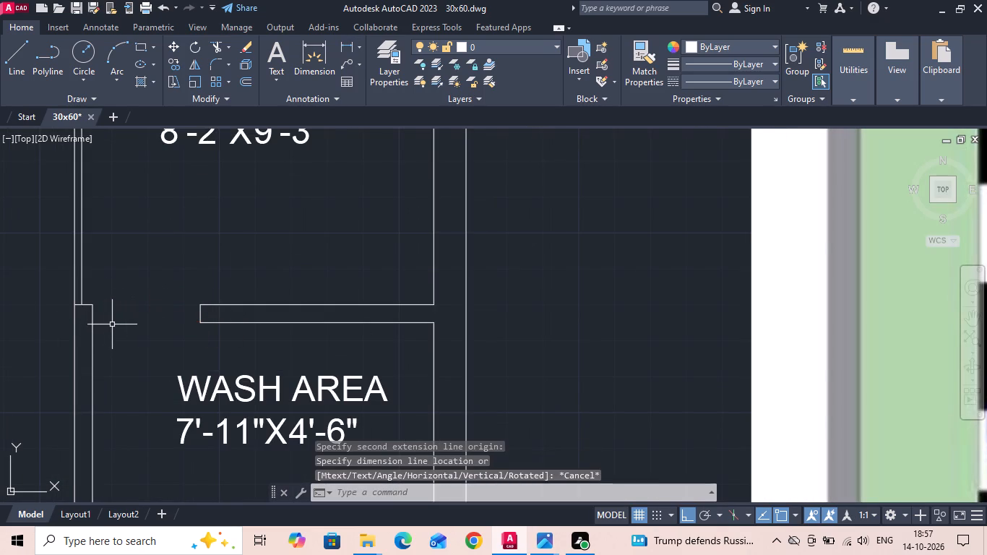
# Measure the opening between the west wall and the kitchen–wash area partition in the reference image.
pyautogui.scroll(-2, 130, 313)
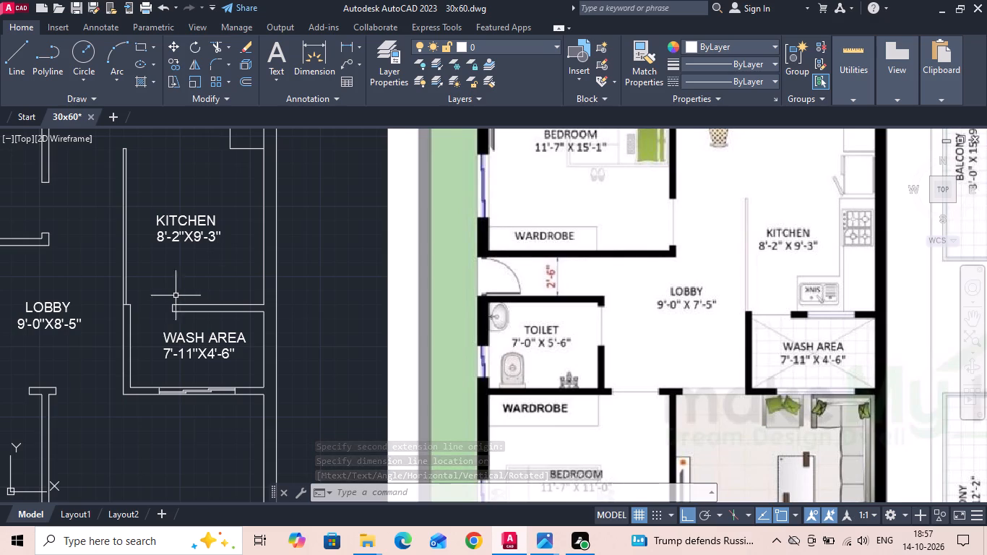
pyautogui.click(342, 45)
pyautogui.scroll(4, 770, 327)
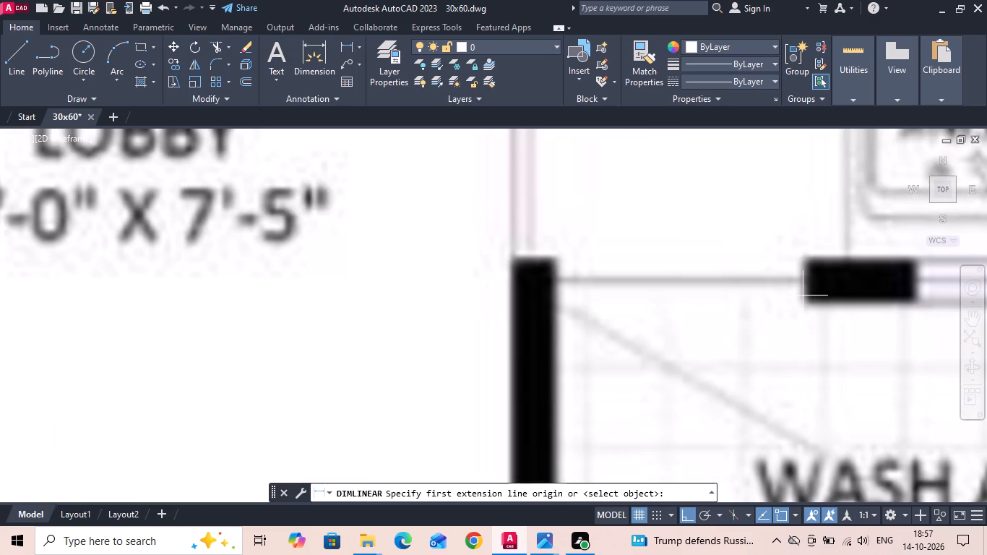
pyautogui.click(803, 296)
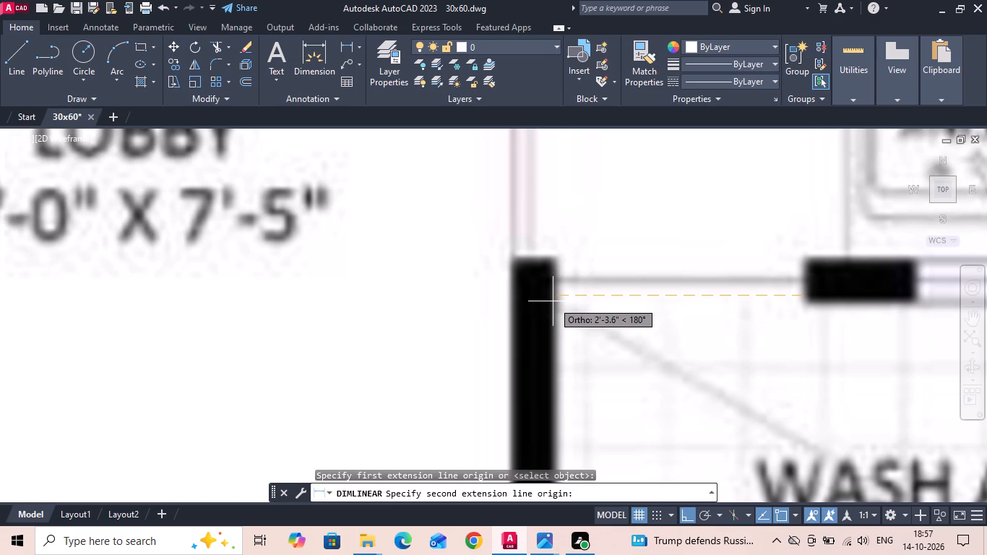
pyautogui.press('Escape')
# Measure the width of the window between the kitchen and wash area in the reference image, checking it twice.
pyautogui.moveTo(553, 301); pyautogui.dragTo(368, 291, button='middle')
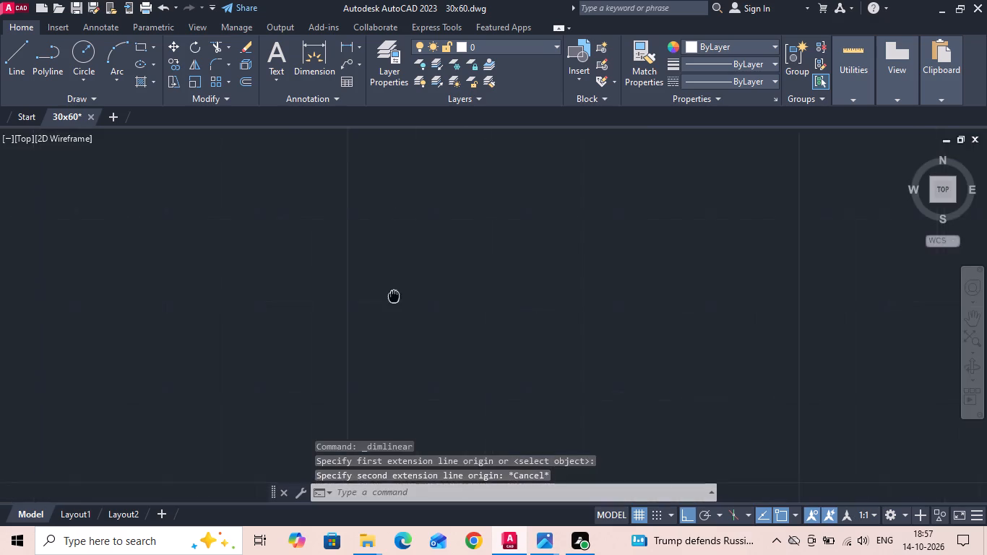
pyautogui.moveTo(368, 291); pyautogui.dragTo(309, 280, button='middle')
pyautogui.click(343, 43)
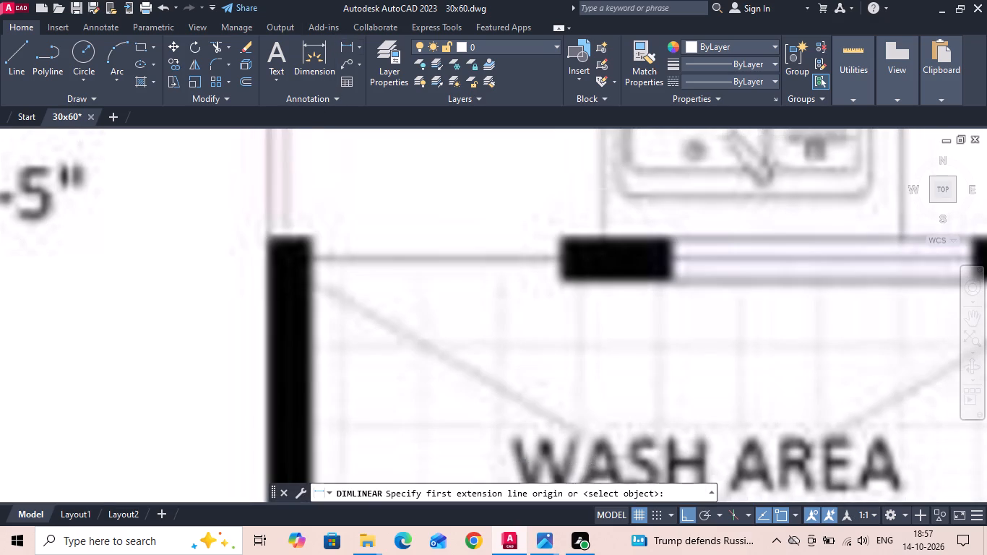
pyautogui.moveTo(664, 276); pyautogui.dragTo(511, 301, button='middle')
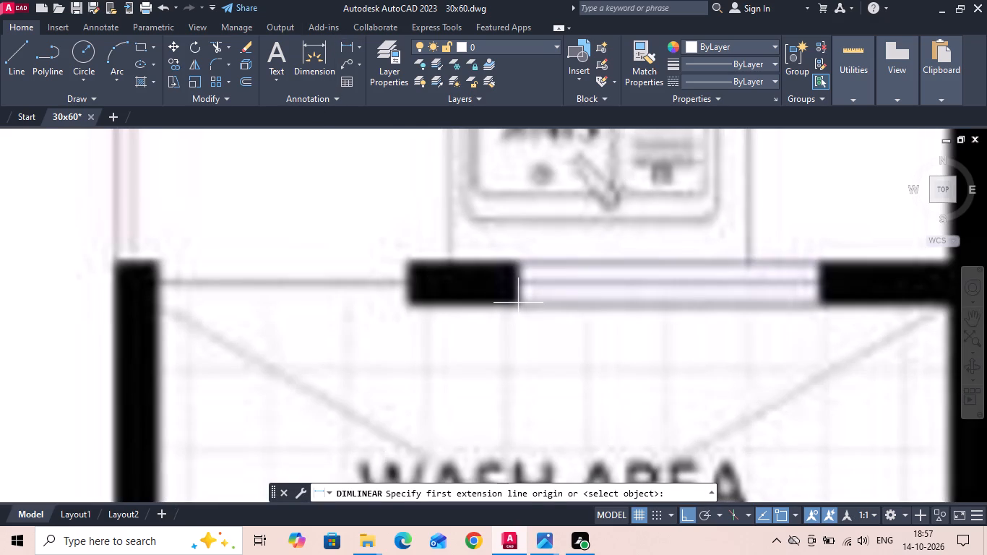
pyautogui.click(518, 303)
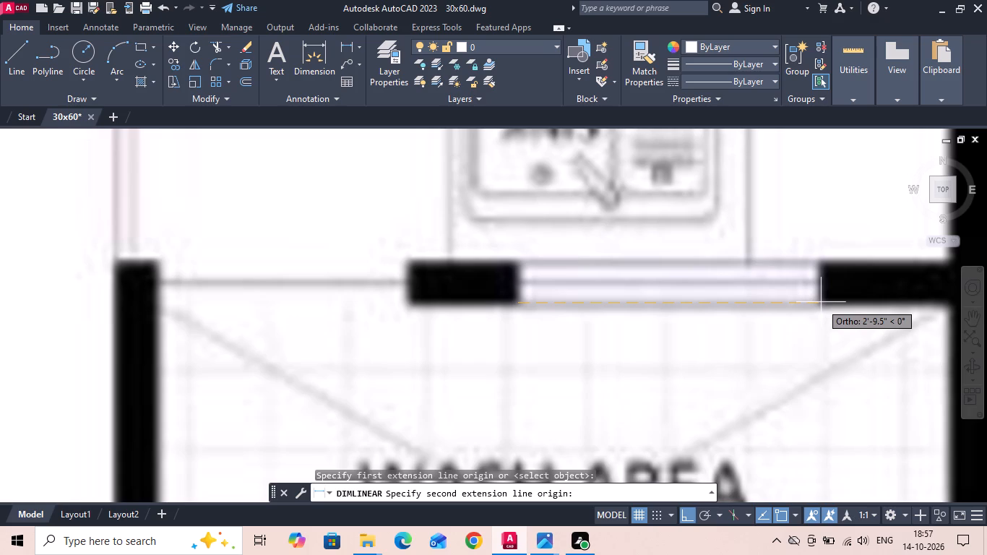
pyautogui.press('Escape')
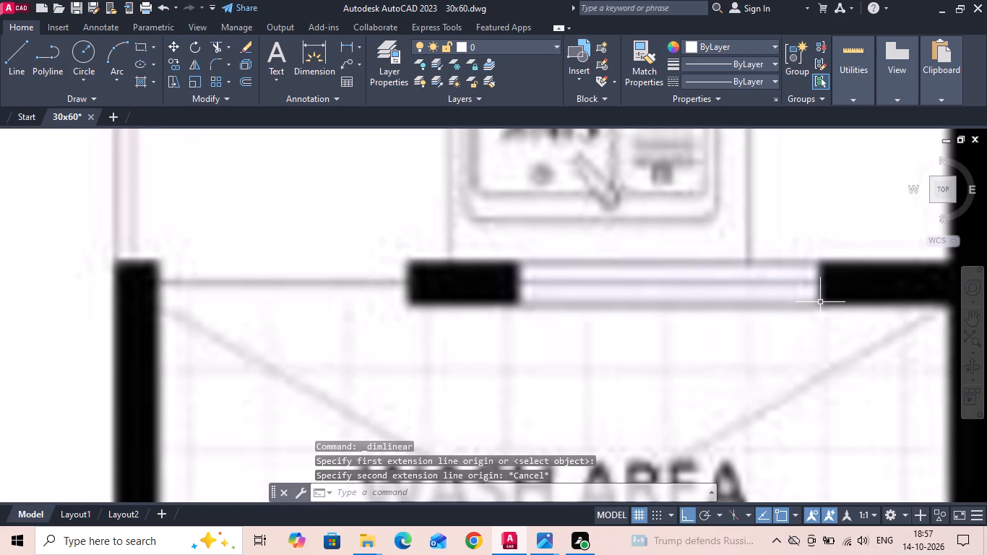
pyautogui.moveTo(790, 306); pyautogui.dragTo(744, 304, button='middle')
pyautogui.middleClick(744, 304)
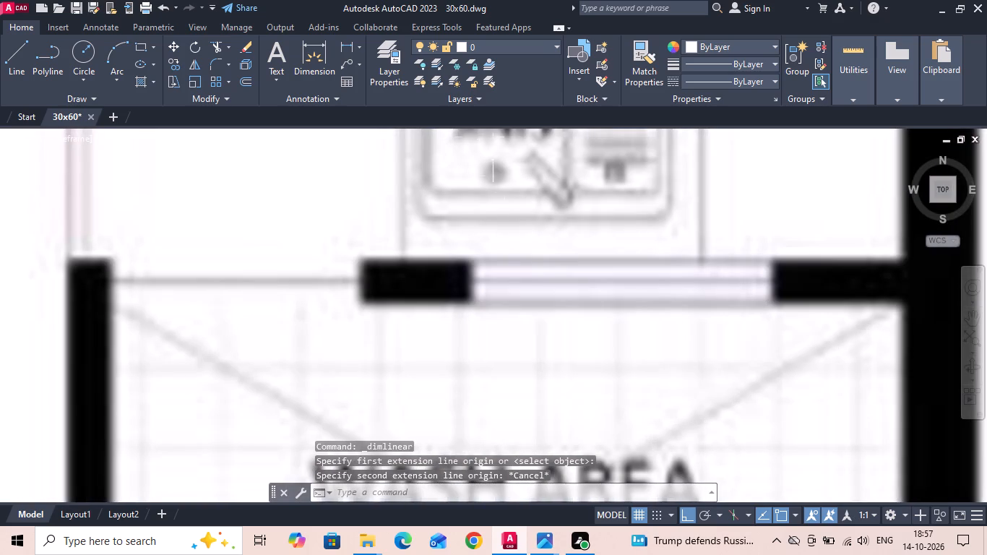
pyautogui.click(344, 51)
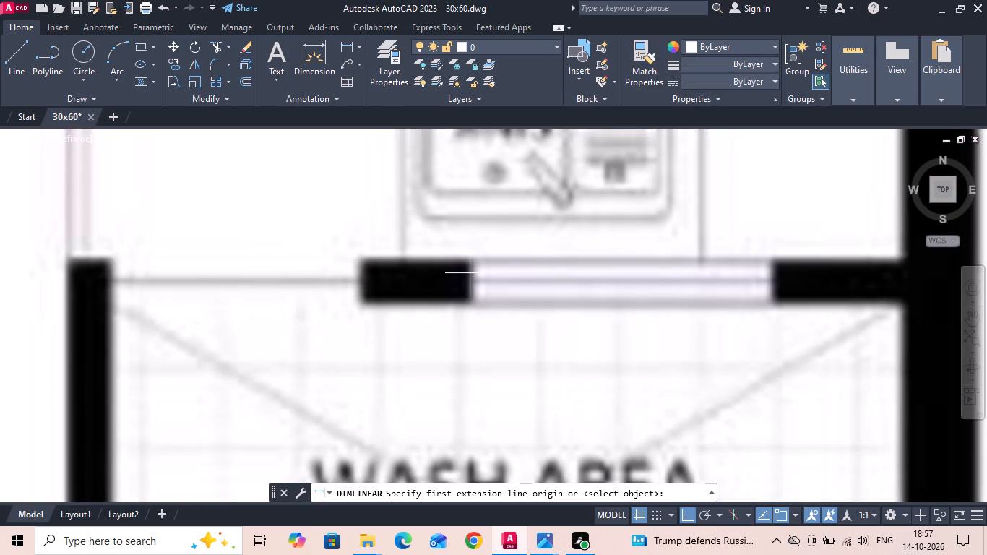
pyautogui.click(470, 275)
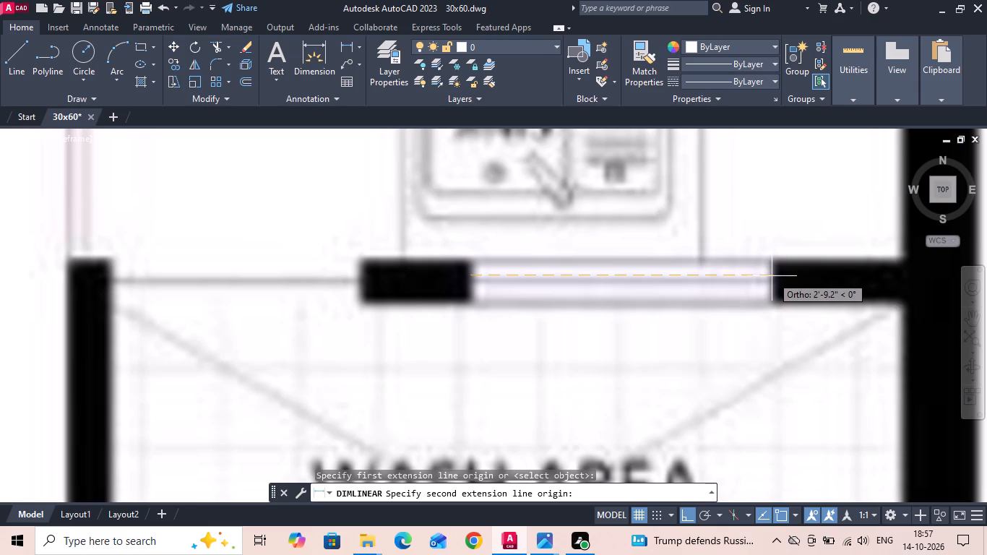
pyautogui.press('Escape')
# Measure the opening between the wash area's west wall and the partition in the reference image again.
pyautogui.scroll(-1, 764, 288)
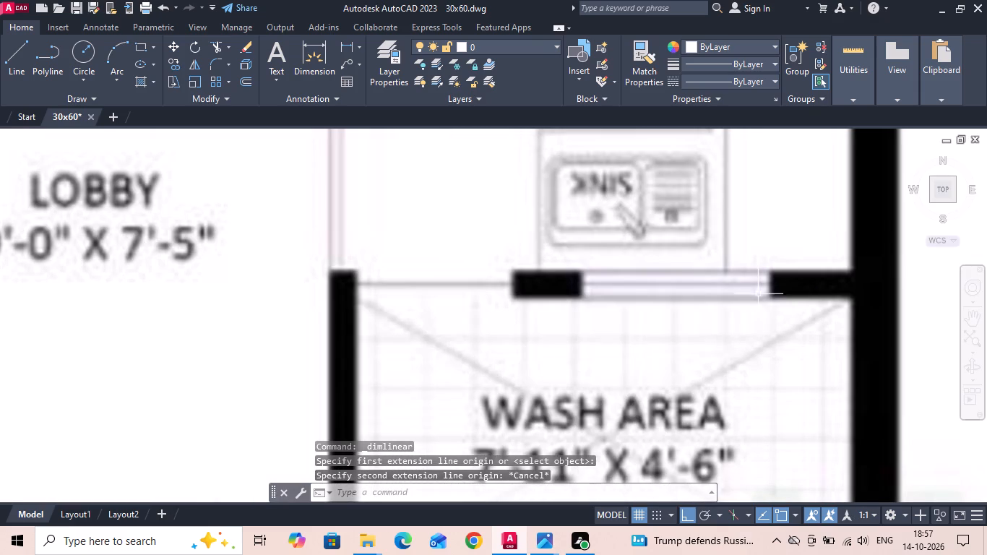
pyautogui.click(344, 43)
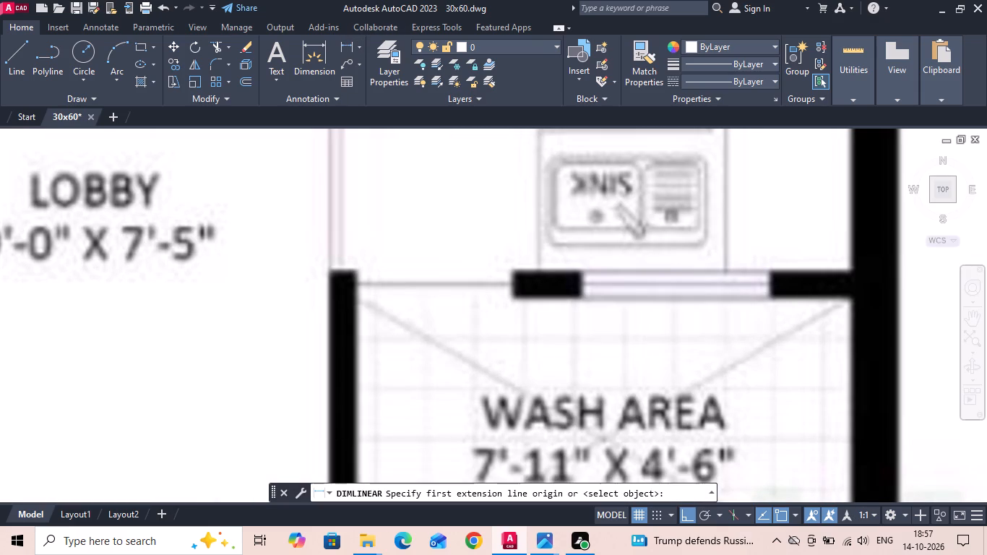
pyautogui.click(357, 273)
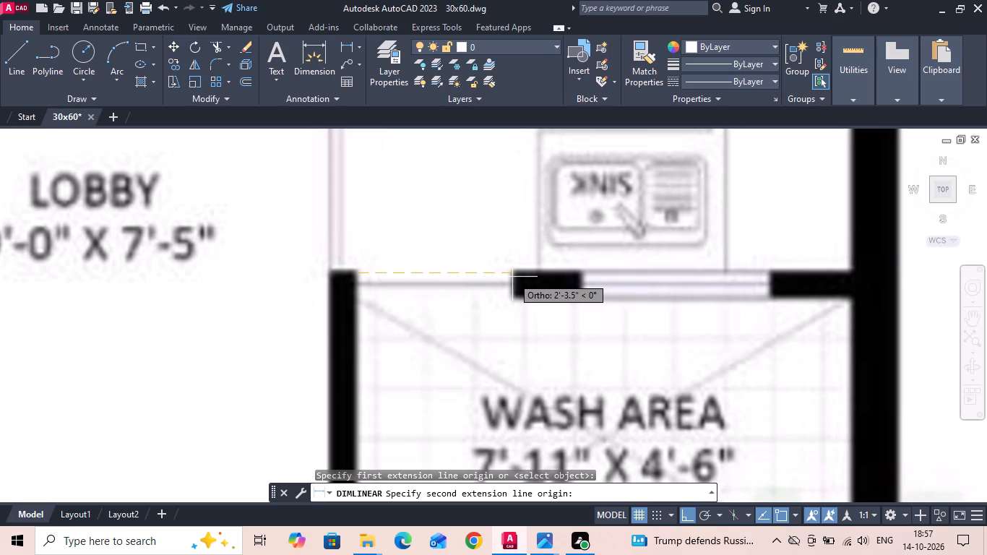
pyautogui.press('Escape')
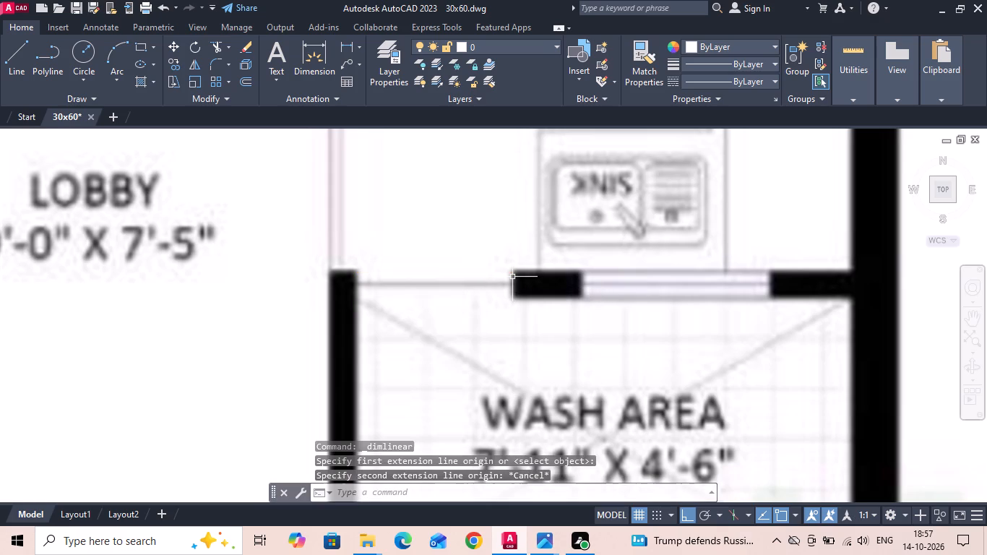
# Draw a vertical guide line from the midpoint of the kitchen–wash area partition's south face up into the kitchen.
pyautogui.scroll(-3, 622, 231)
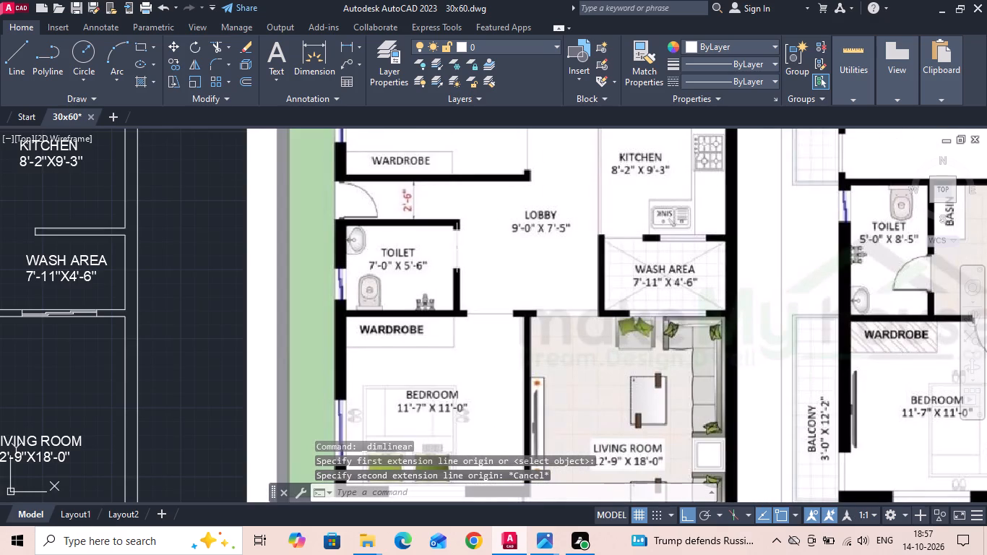
pyautogui.moveTo(92, 315); pyautogui.dragTo(420, 336, button='middle')
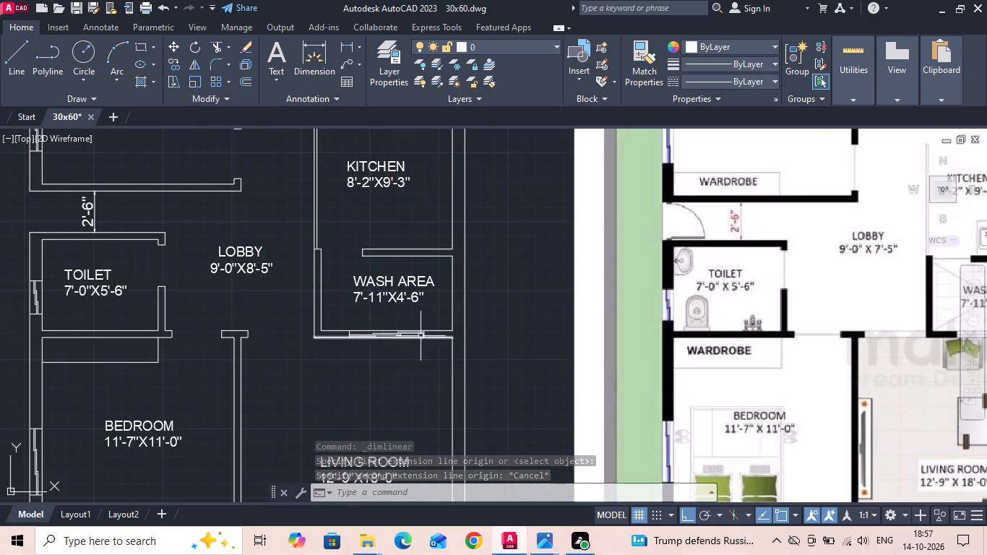
pyautogui.scroll(2, 401, 244)
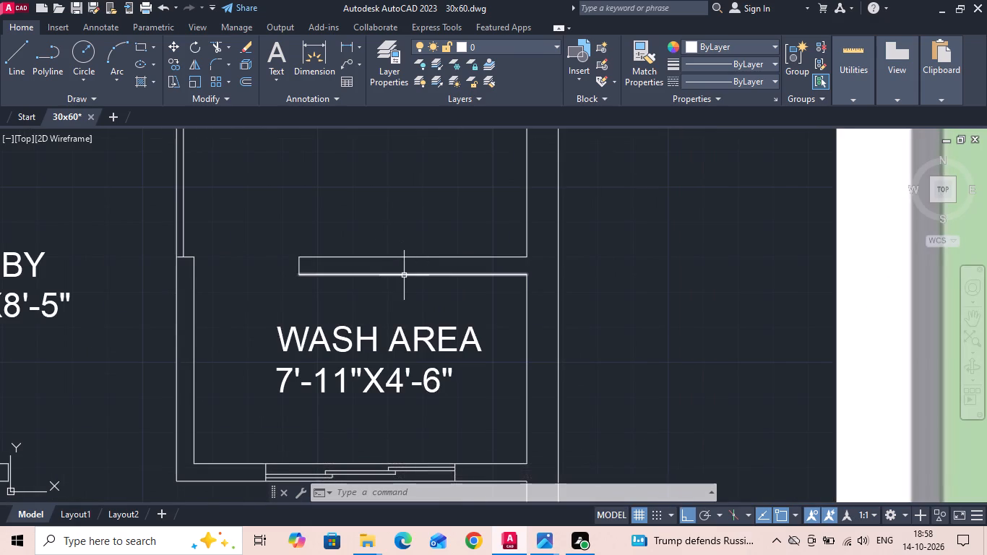
pyautogui.write('L')
pyautogui.press('space')
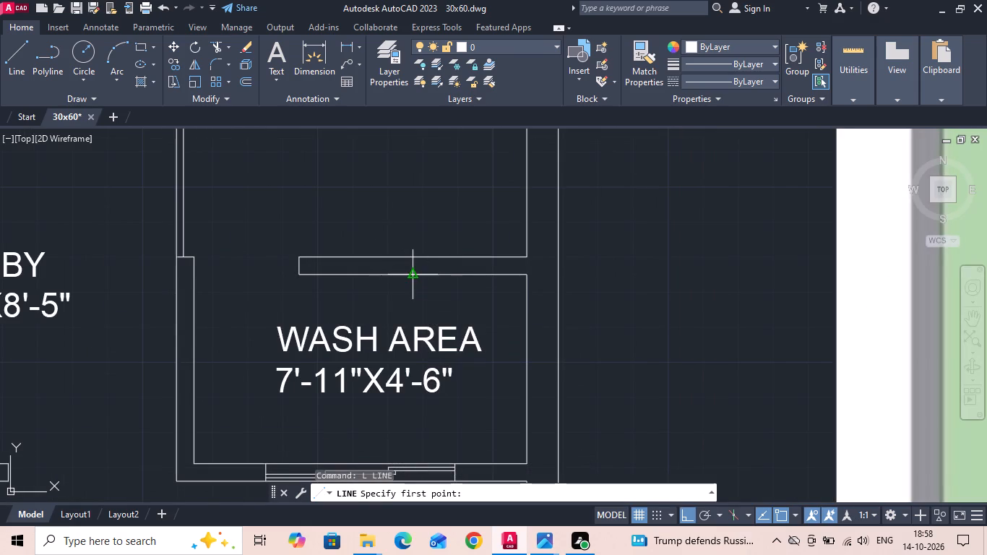
pyautogui.click(409, 277)
pyautogui.click(410, 195)
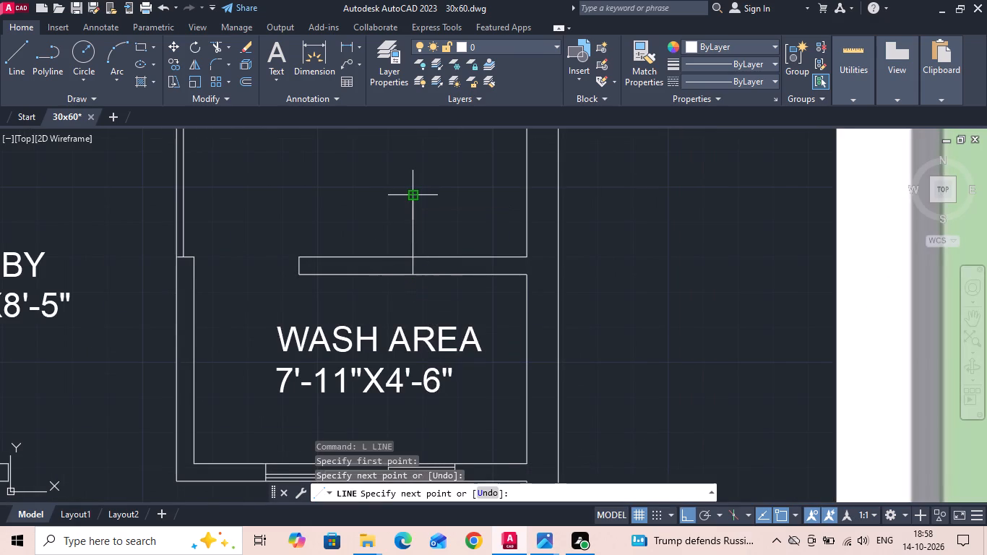
pyautogui.press('Escape')
# Offset the vertical guide line 1'6" to both sides to set the window's jambs in the partition.
pyautogui.press('o')
pyautogui.press('Return')
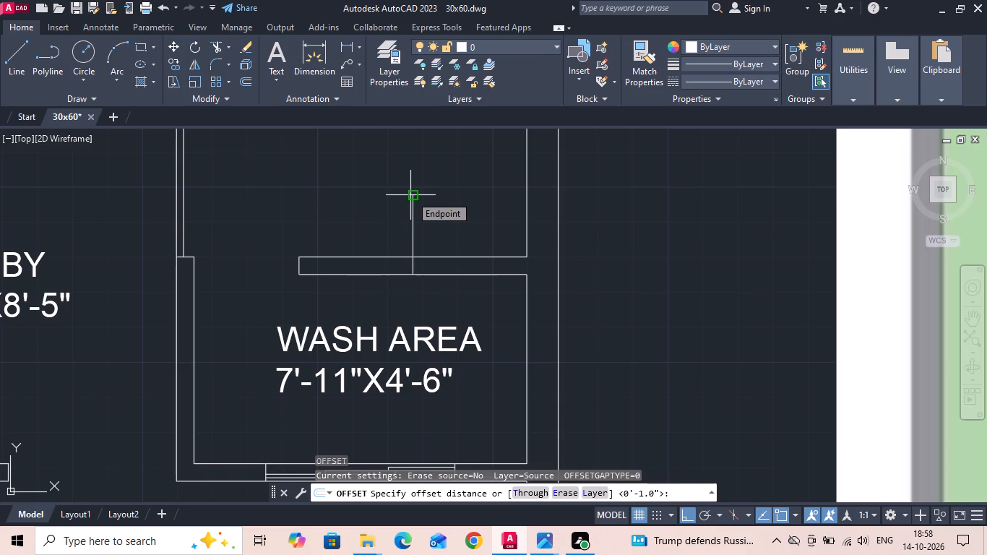
pyautogui.write("1'6")
pyautogui.press('Return')
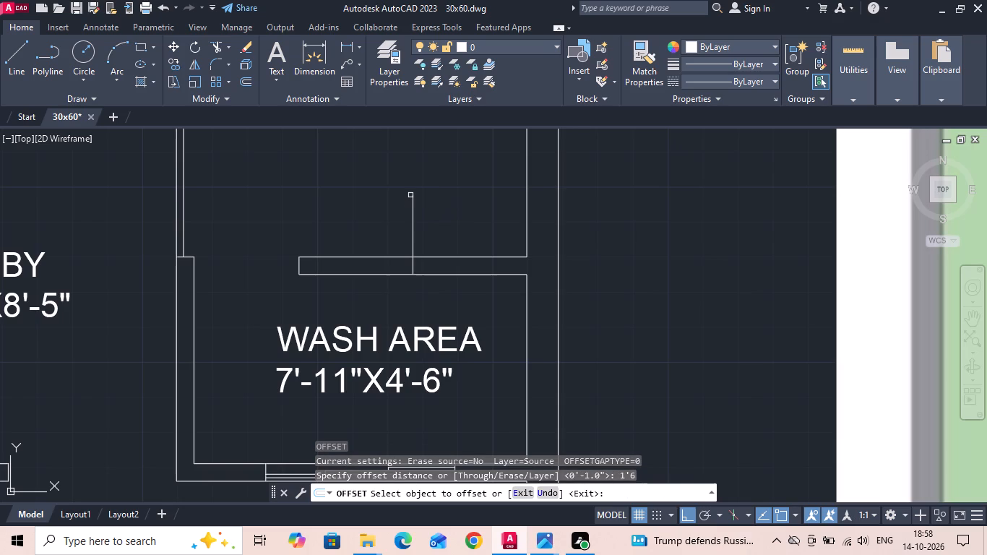
pyautogui.scroll(1, 415, 223)
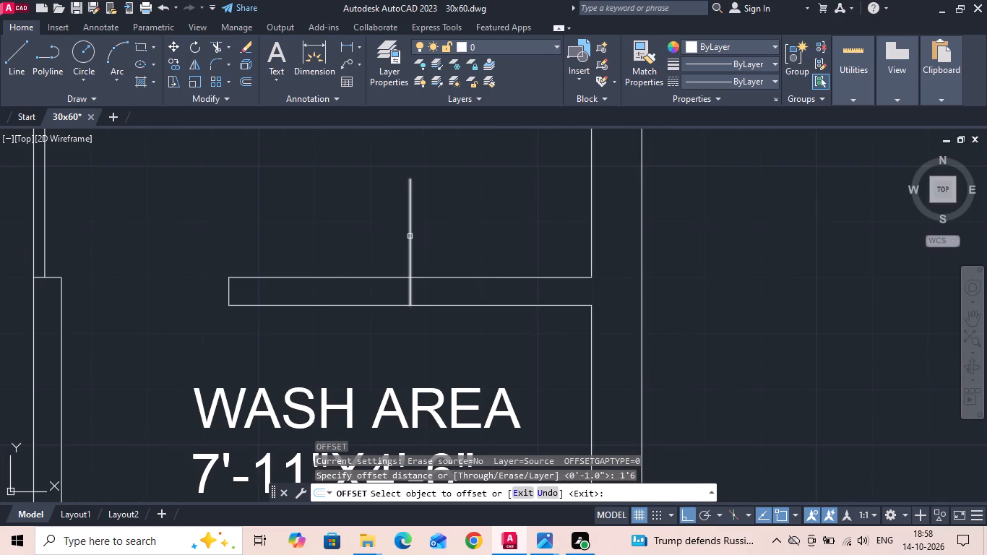
pyautogui.click(410, 236)
pyautogui.click(352, 261)
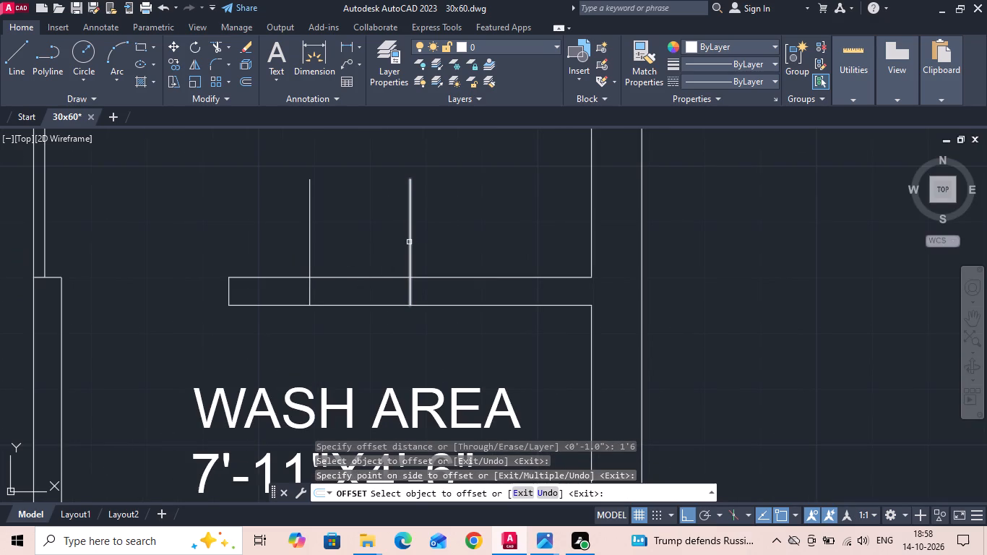
pyautogui.moveTo(409, 242); pyautogui.dragTo(421, 240)
pyautogui.click(459, 228)
pyautogui.press('Escape')
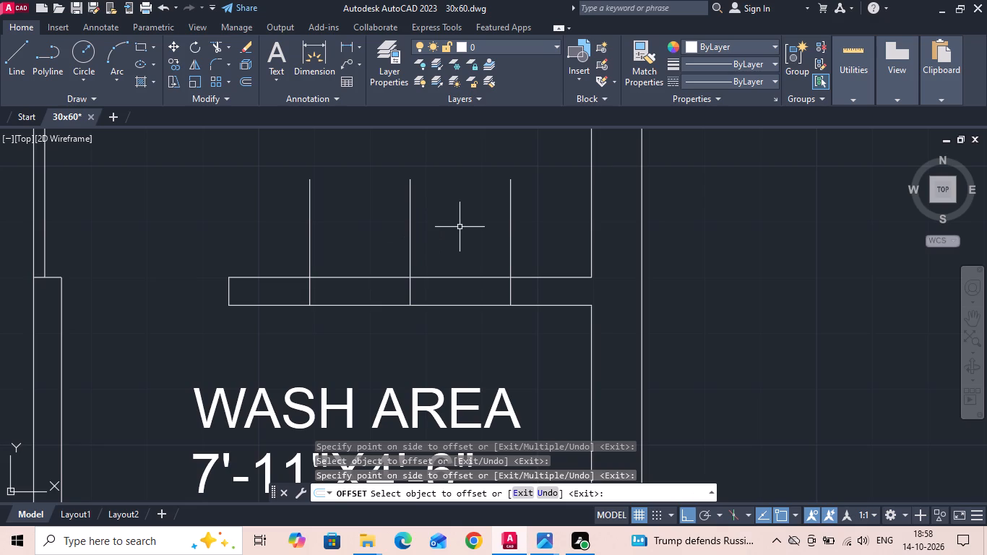
# Trim the vertical lines flush with the partition's north face and remove the middle guide line between the jambs.
pyautogui.write('TR')
pyautogui.press('space')
pyautogui.press('space')
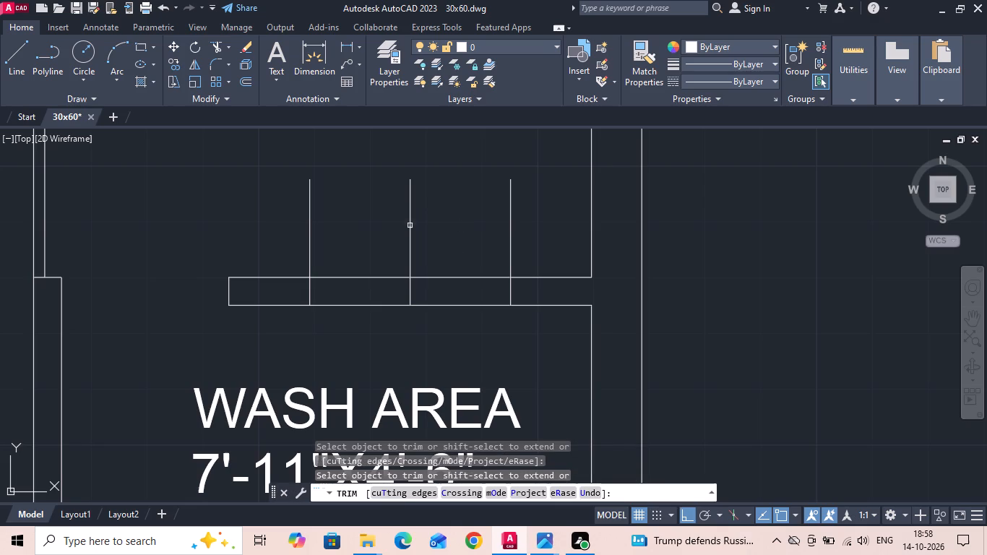
pyautogui.click(305, 246)
pyautogui.click(525, 252)
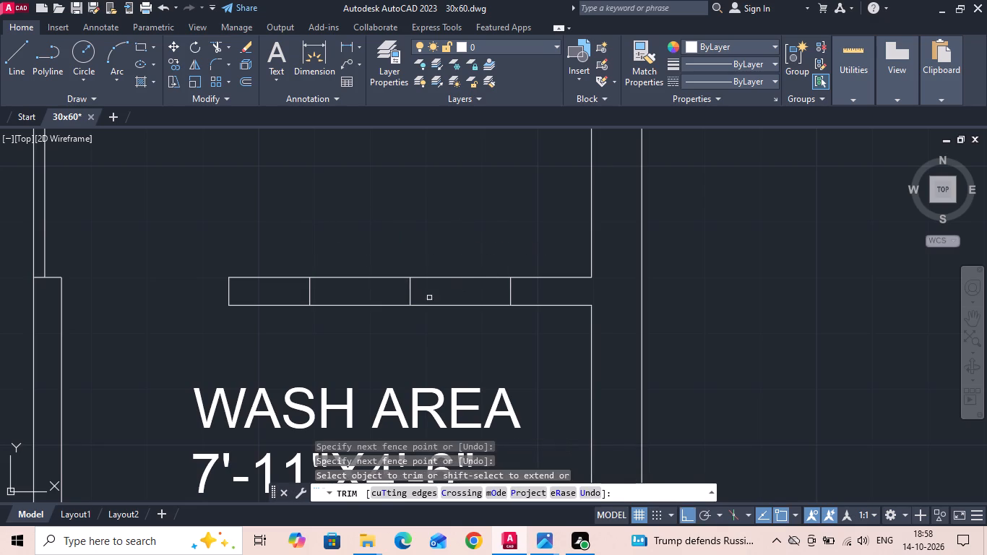
pyautogui.click(429, 298)
pyautogui.click(410, 291)
pyautogui.press('Escape')
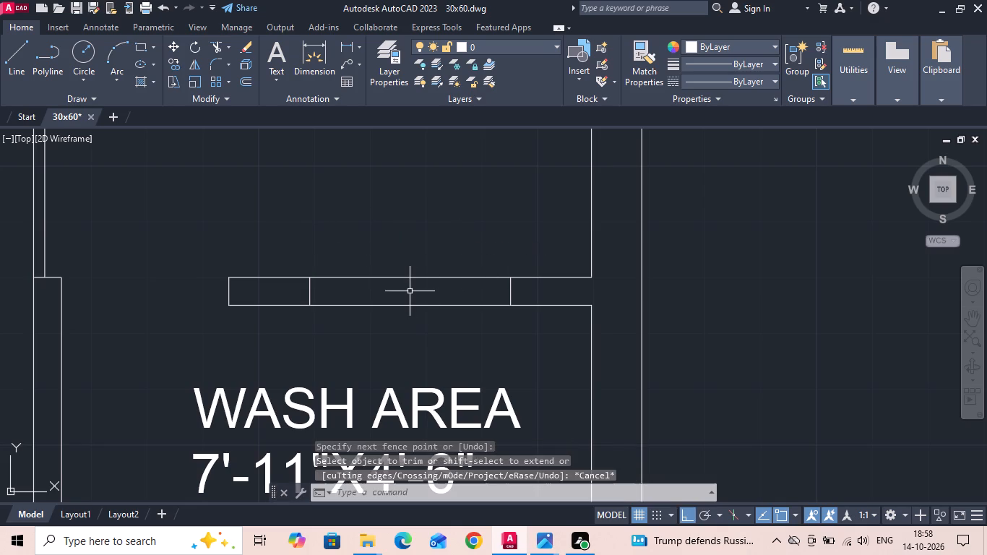
# Save the drawing.
pyautogui.hotkey('ctrl', 's')
pyautogui.hotkey('ctrl', 's')
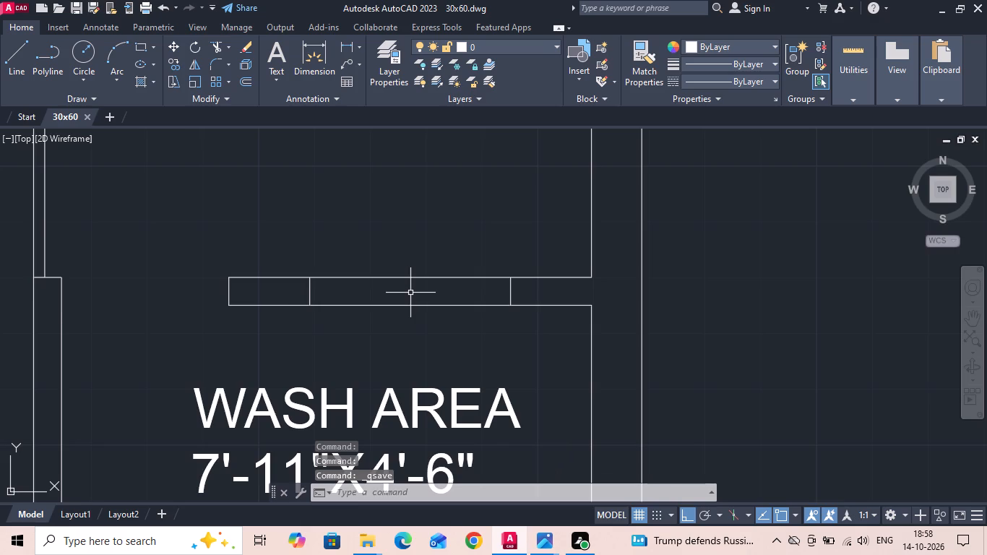
# Draw a horizontal centreline between the midpoints of the two window jambs in the kitchen–wash area partition.
pyautogui.scroll(-1, 417, 282)
pyautogui.moveTo(416, 257); pyautogui.dragTo(420, 205, button='middle')
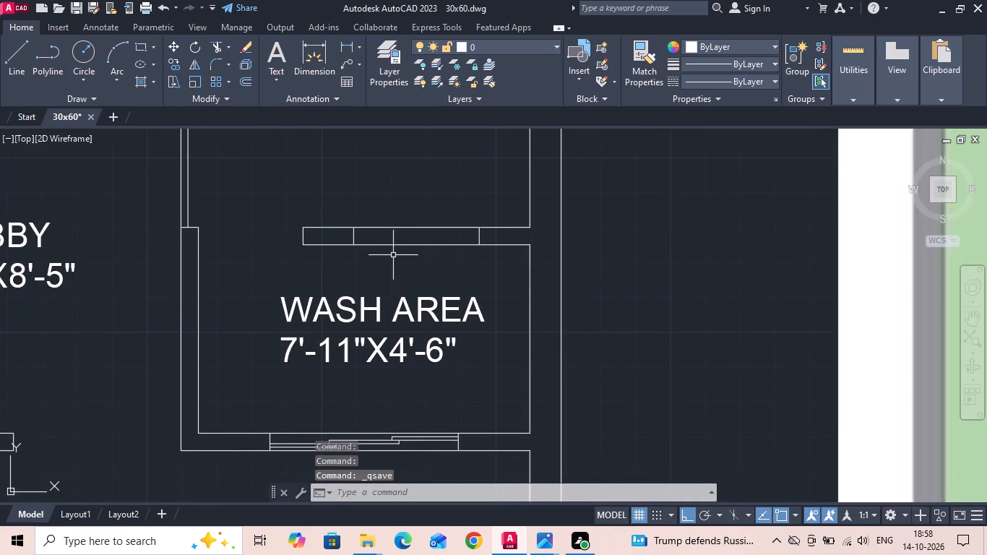
pyautogui.scroll(2, 394, 245)
pyautogui.write('L')
pyautogui.press('space')
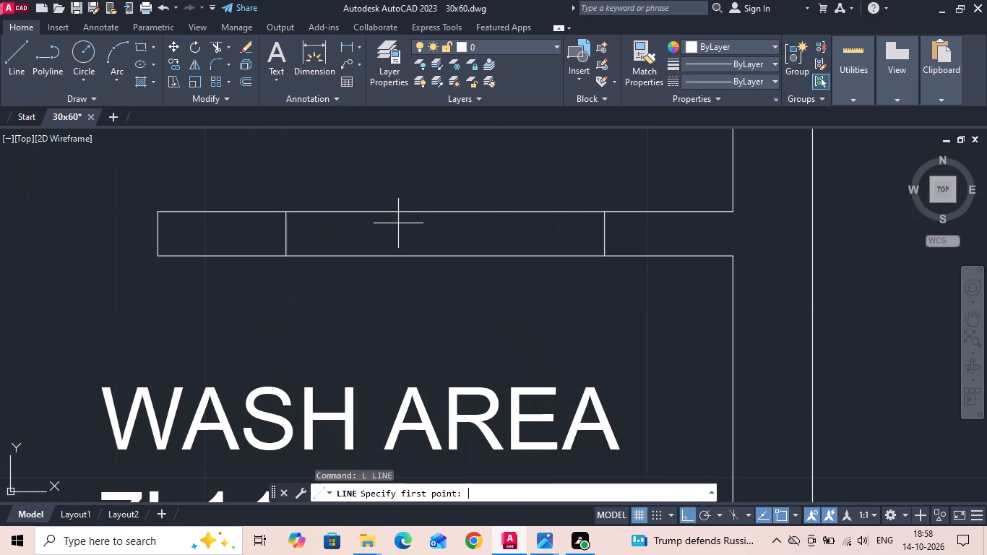
pyautogui.click(292, 232)
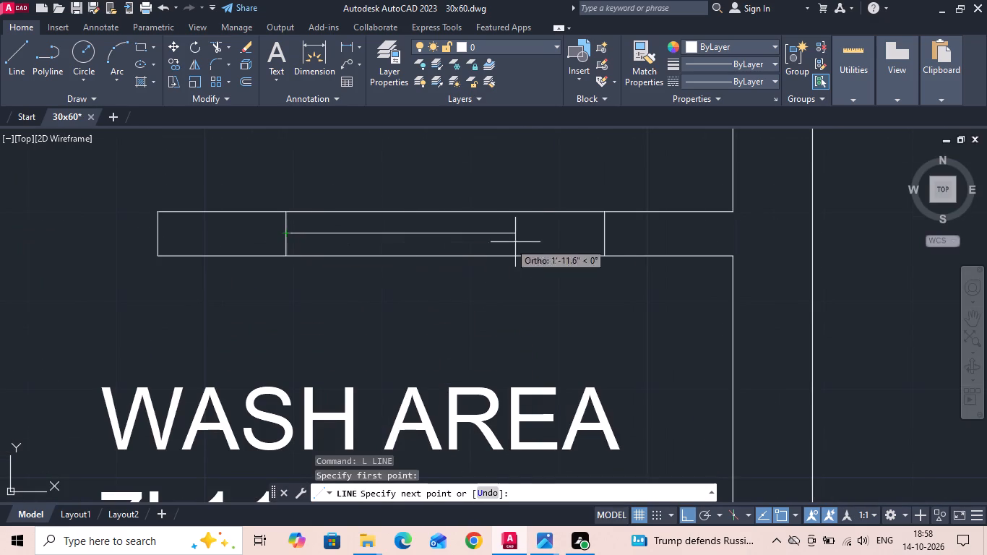
pyautogui.scroll(1, 623, 230)
pyautogui.click(592, 237)
pyautogui.press('Escape')
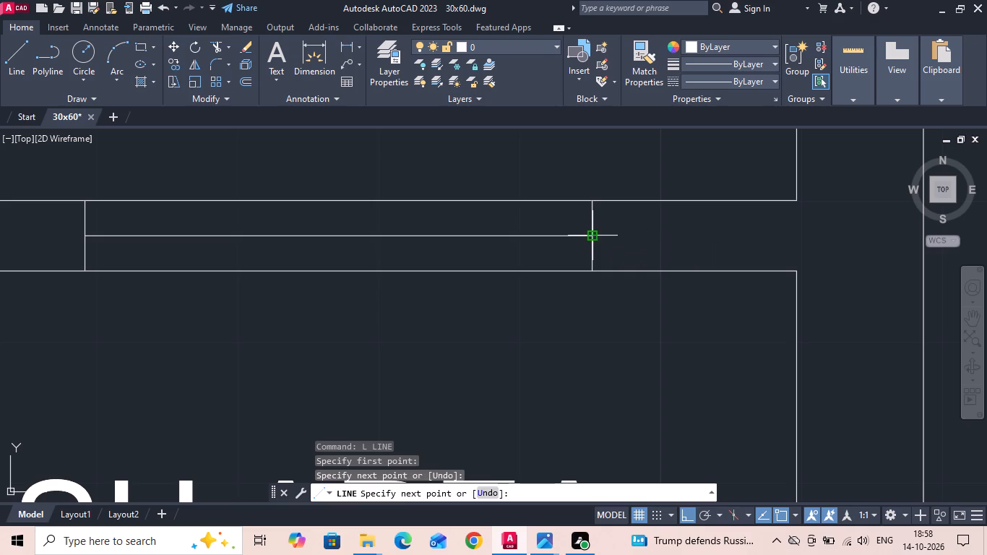
# Offset the window's horizontal centreline 0.5" to both sides in the kitchen–wash area partition.
pyautogui.press('o')
pyautogui.press('Return')
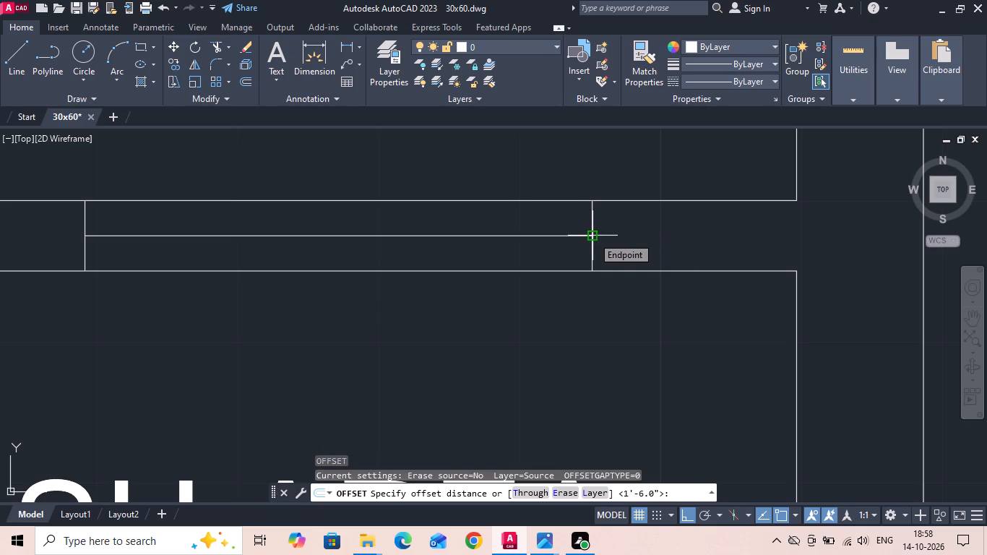
pyautogui.write('.5')
pyautogui.press('Return')
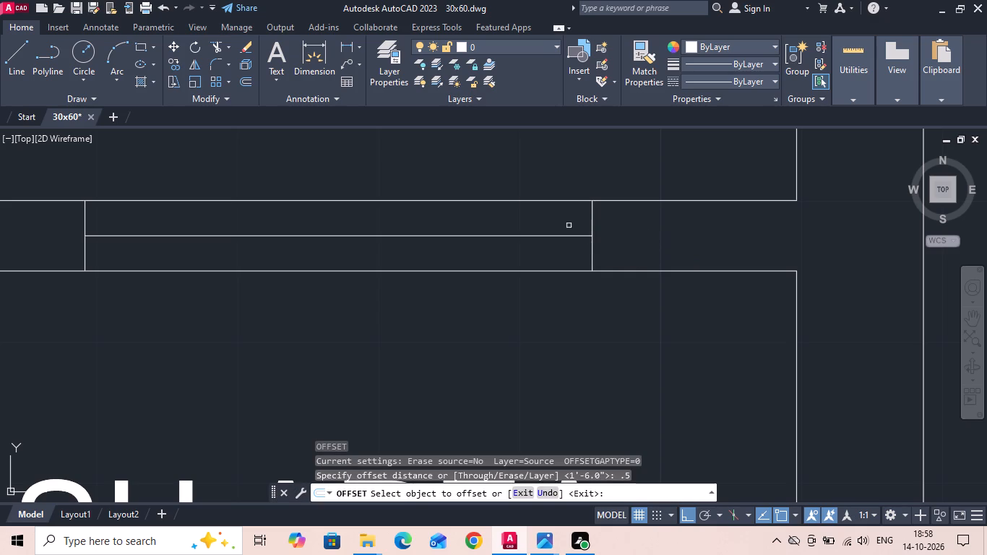
pyautogui.click(454, 237)
pyautogui.click(457, 222)
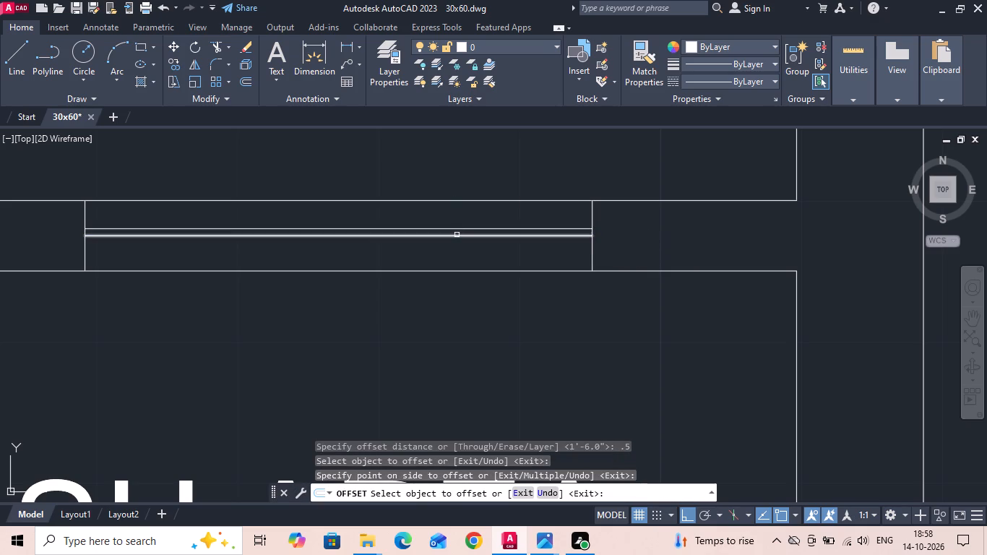
pyautogui.moveTo(456, 236); pyautogui.dragTo(451, 249)
pyautogui.click(447, 258)
pyautogui.press('Escape')
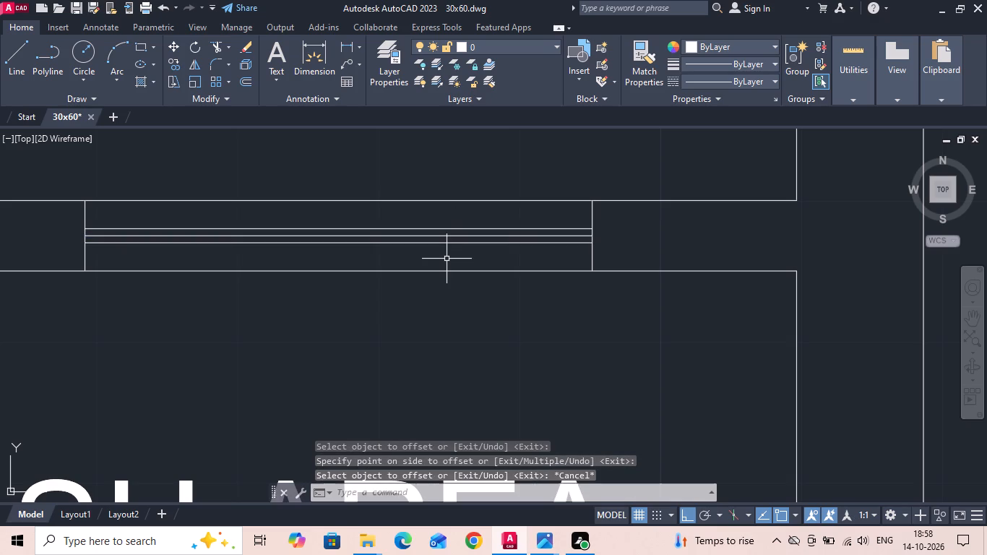
# Offset the two new horizontal window lines 1" outward, one towards each partition face.
pyautogui.press('o')
pyautogui.press('Return')
pyautogui.press('1')
pyautogui.press('Return')
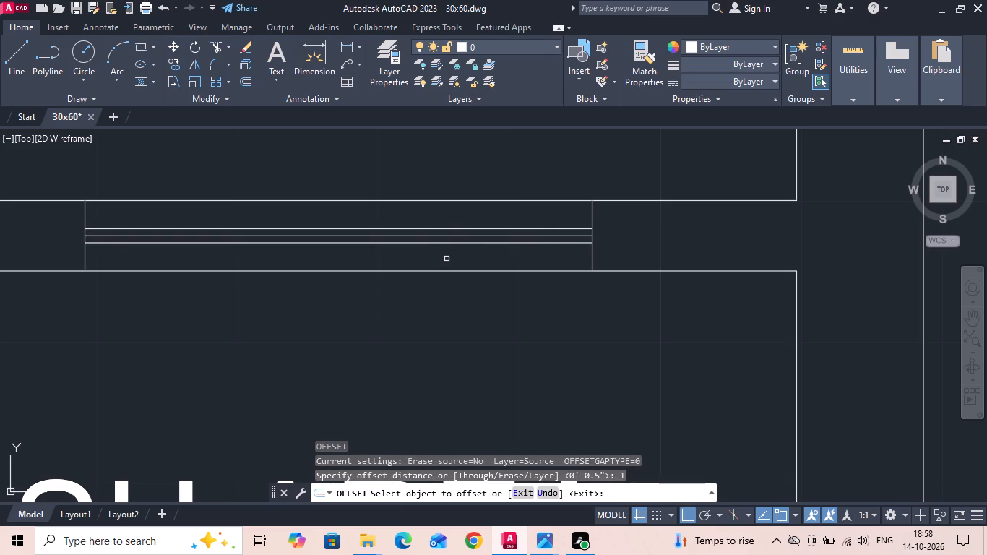
pyautogui.click(363, 228)
pyautogui.click(364, 218)
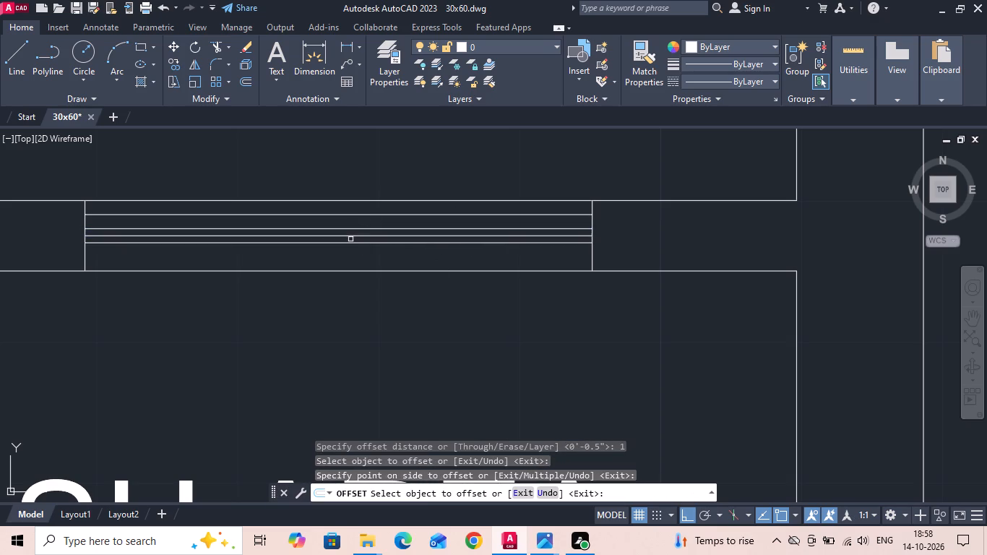
pyautogui.moveTo(349, 241); pyautogui.dragTo(345, 251)
pyautogui.click(345, 252)
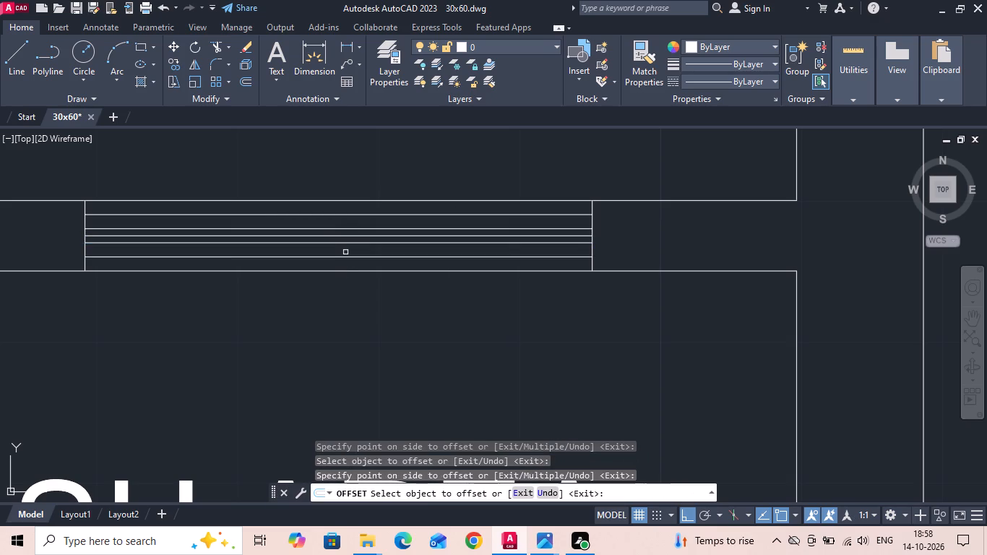
pyautogui.press('Escape')
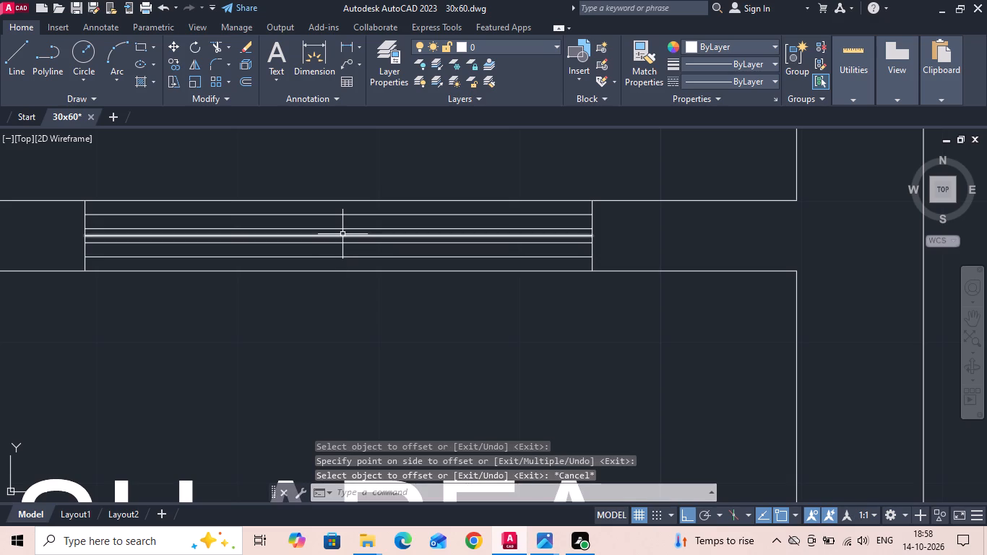
# Delete the window's original horizontal centreline.
pyautogui.click(342, 237)
pyautogui.press('Delete')
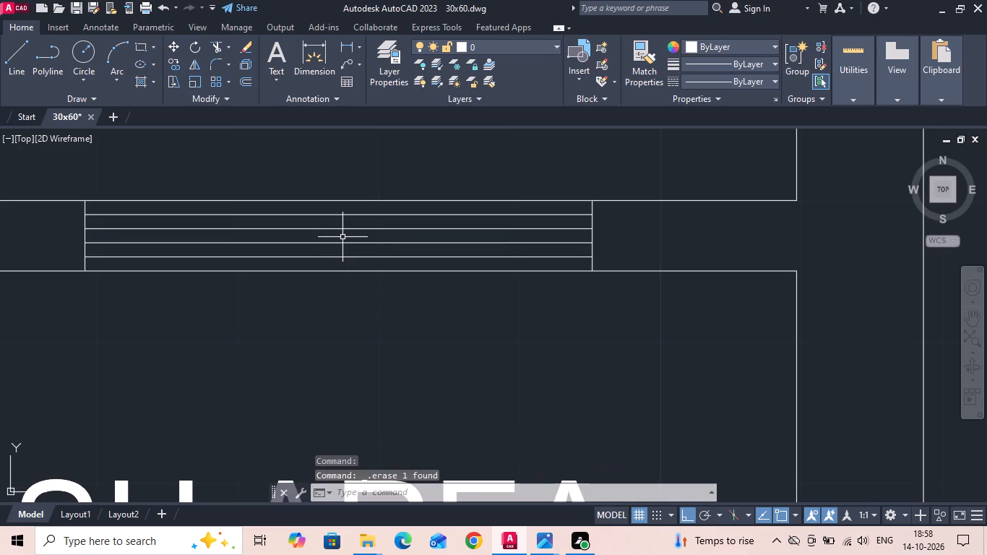
# Measure the window's width between its two jambs along the partition's south face.
pyautogui.click(343, 45)
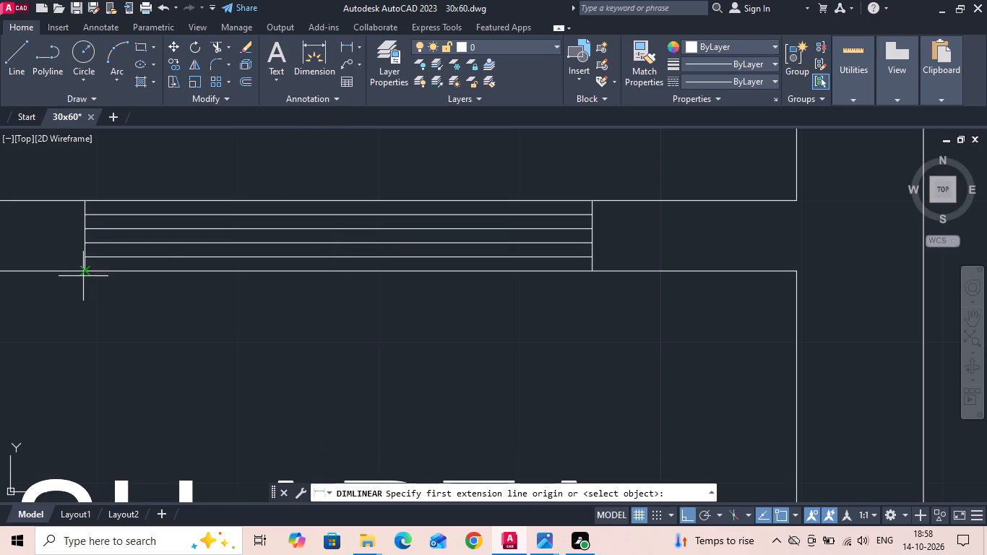
pyautogui.click(83, 275)
pyautogui.click(588, 270)
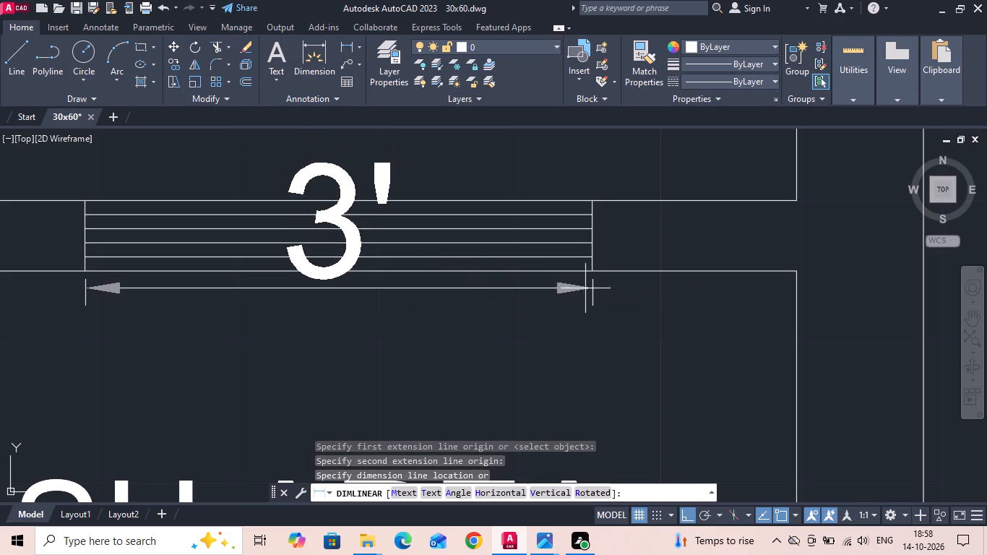
pyautogui.press('Escape')
# Offset both window jambs 1' inward to divide the opening into three panels.
pyautogui.press('o')
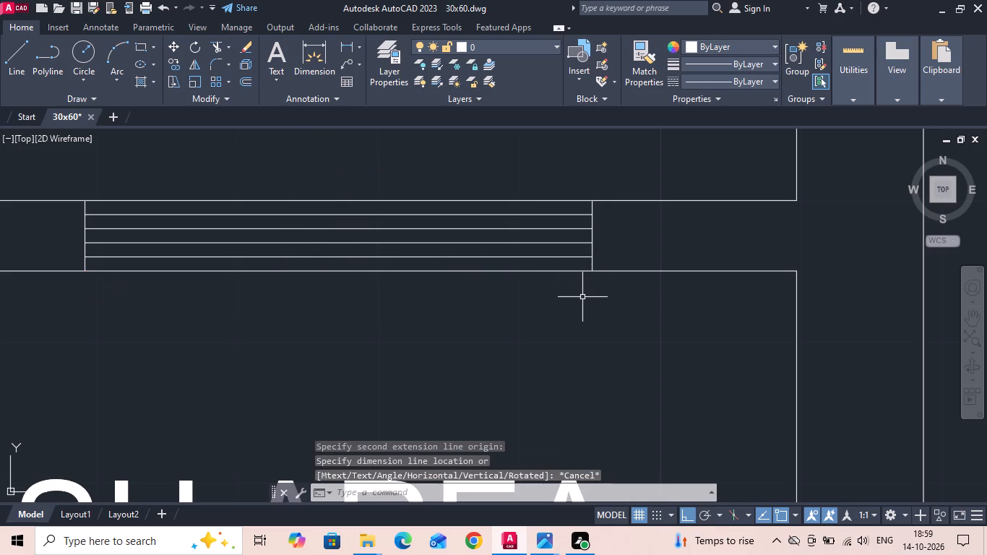
pyautogui.press('Return')
pyautogui.write("1'")
pyautogui.press('Return')
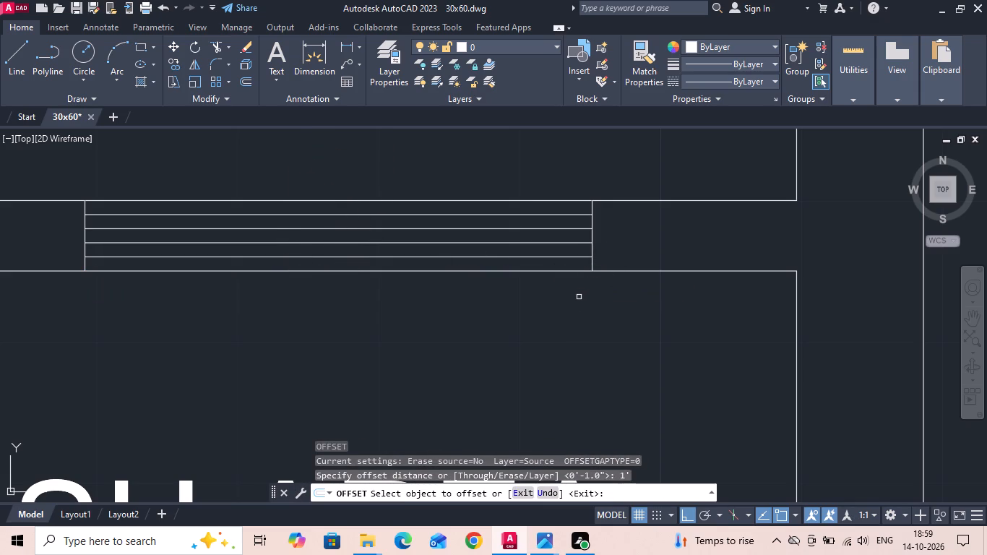
pyautogui.click(85, 238)
pyautogui.click(303, 346)
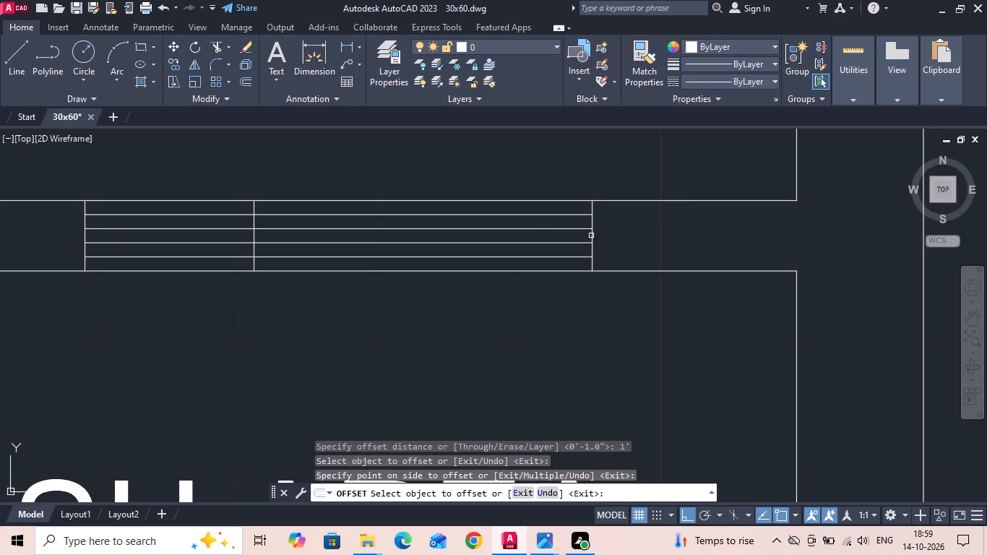
pyautogui.click(592, 236)
pyautogui.click(415, 317)
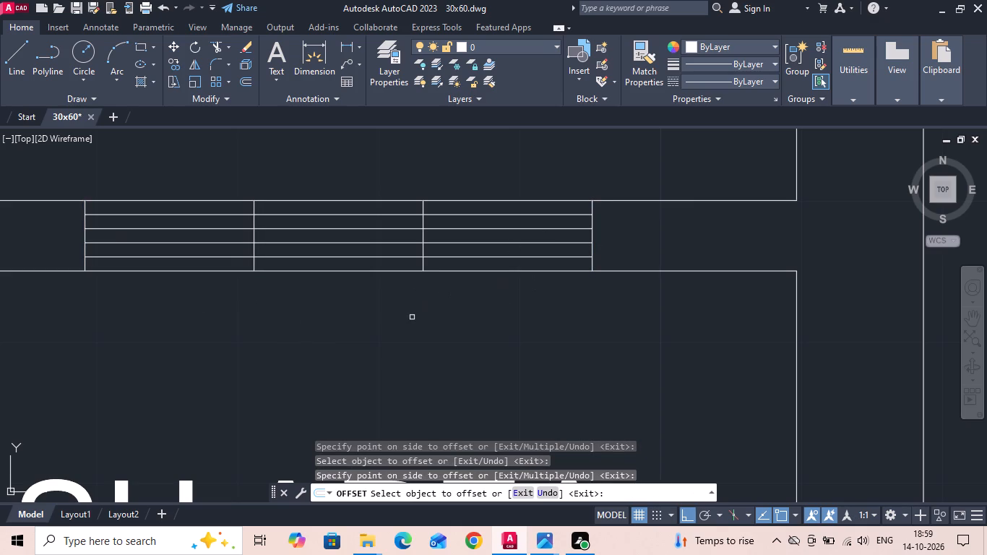
pyautogui.press('Escape')
# Offset the western panel division line 1" to both sides.
pyautogui.press('o')
pyautogui.press('Return')
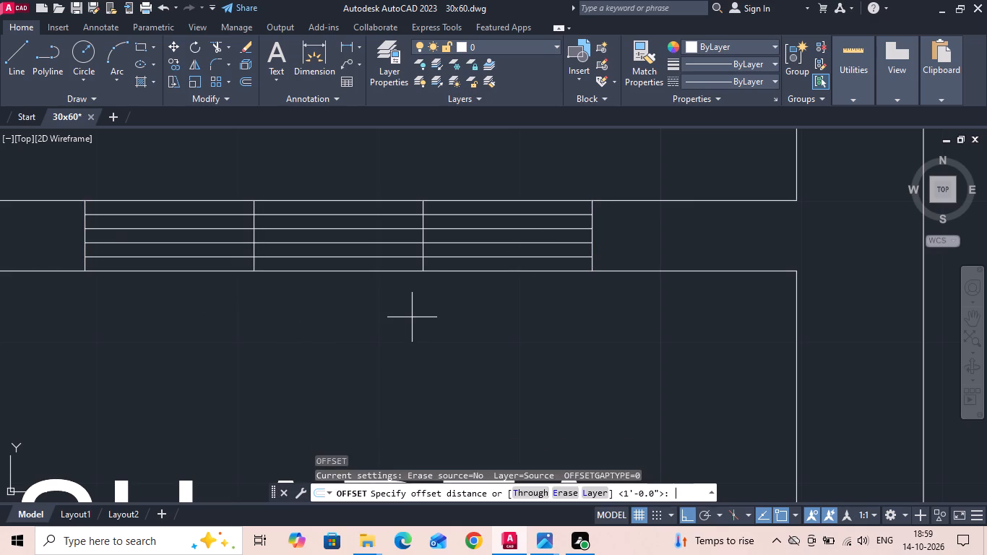
pyautogui.press('1')
pyautogui.press('Return')
pyautogui.scroll(1, 233, 238)
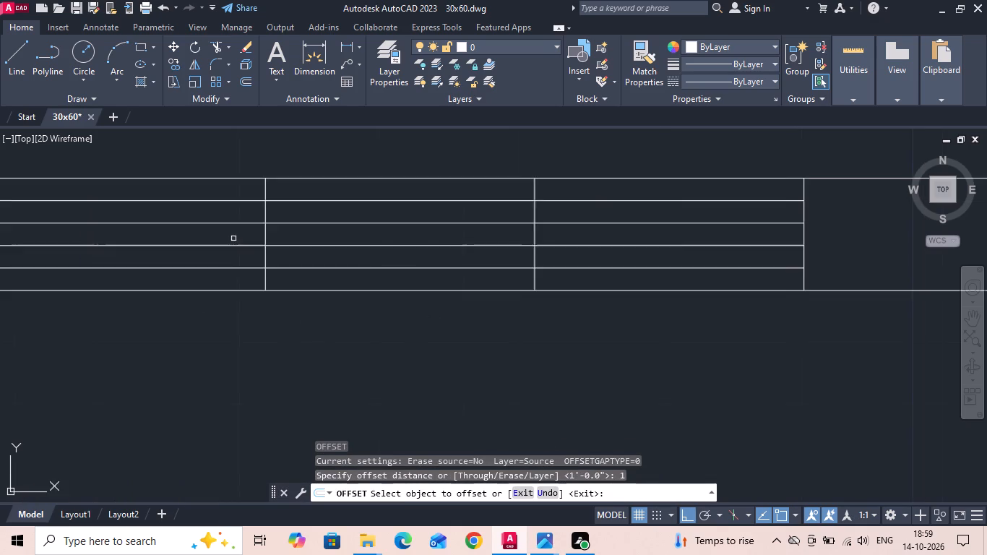
pyautogui.moveTo(256, 257); pyautogui.dragTo(335, 306, button='middle')
pyautogui.scroll(-1, 338, 309)
pyautogui.click(342, 292)
pyautogui.scroll(3, 331, 294)
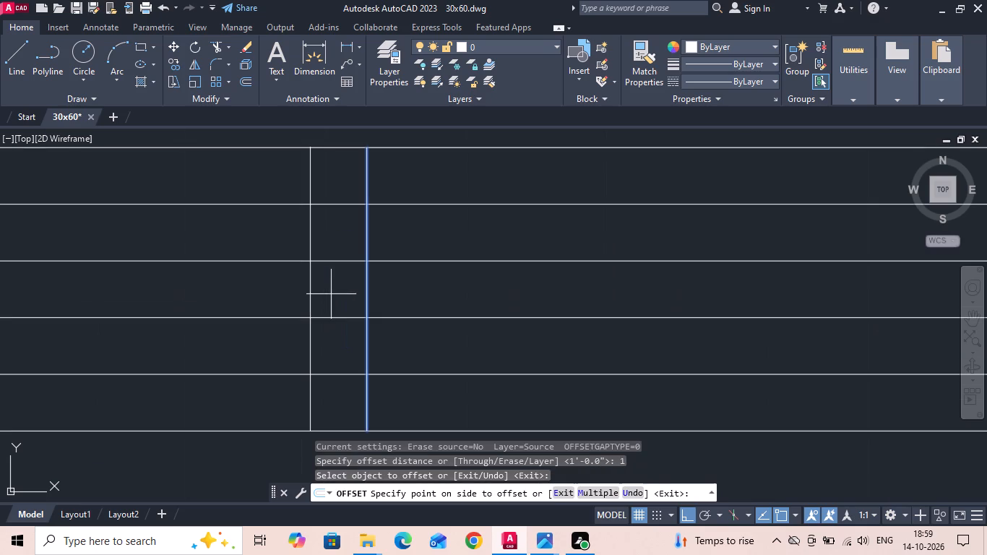
pyautogui.click(331, 294)
pyautogui.click(368, 273)
pyautogui.click(403, 289)
# Offset the eastern panel division line 1" to both sides.
pyautogui.scroll(-2, 275, 297)
pyautogui.scroll(1, 523, 304)
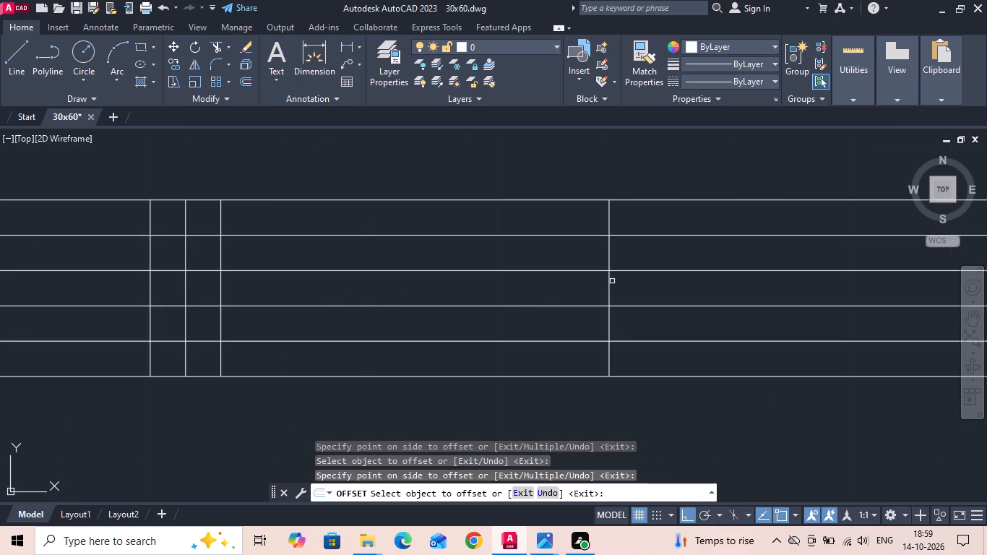
pyautogui.click(610, 283)
pyautogui.click(540, 282)
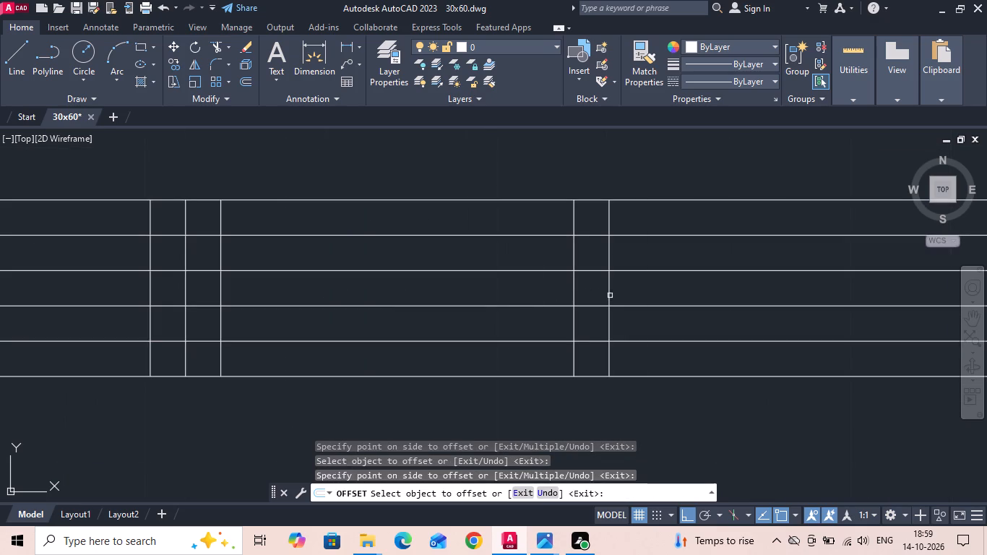
pyautogui.click(611, 296)
pyautogui.click(637, 288)
pyautogui.press('Escape')
# Trim the six vertical division lines back to the outermost horizontal window lines on the north and south sides.
pyautogui.write('TR')
pyautogui.press('space')
pyautogui.press('space')
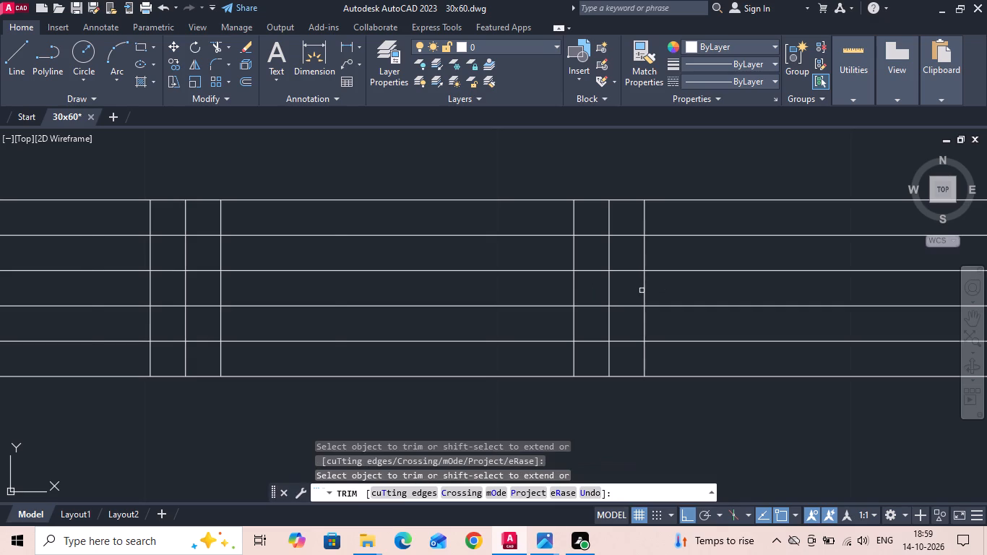
pyautogui.scroll(-1, 642, 291)
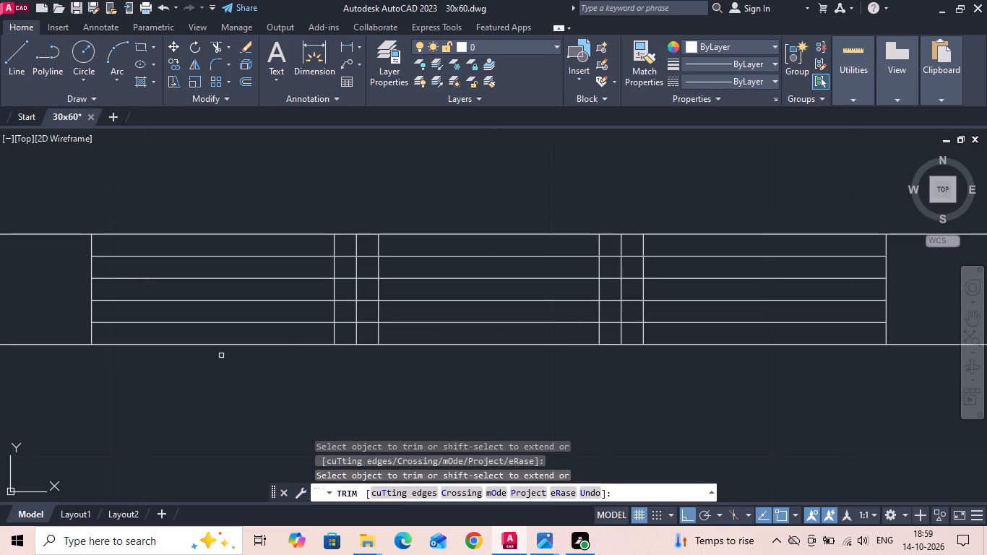
pyautogui.click(293, 329)
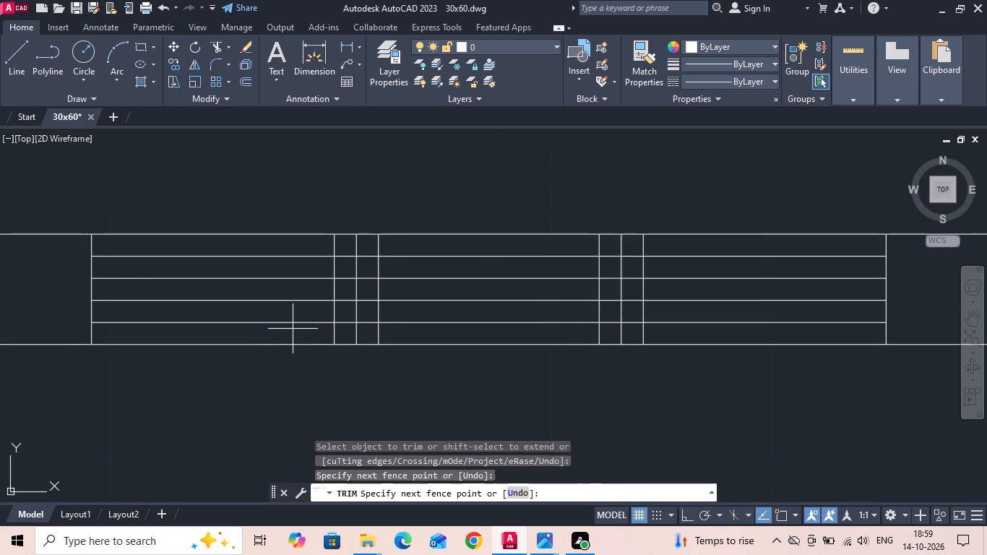
pyautogui.click(656, 331)
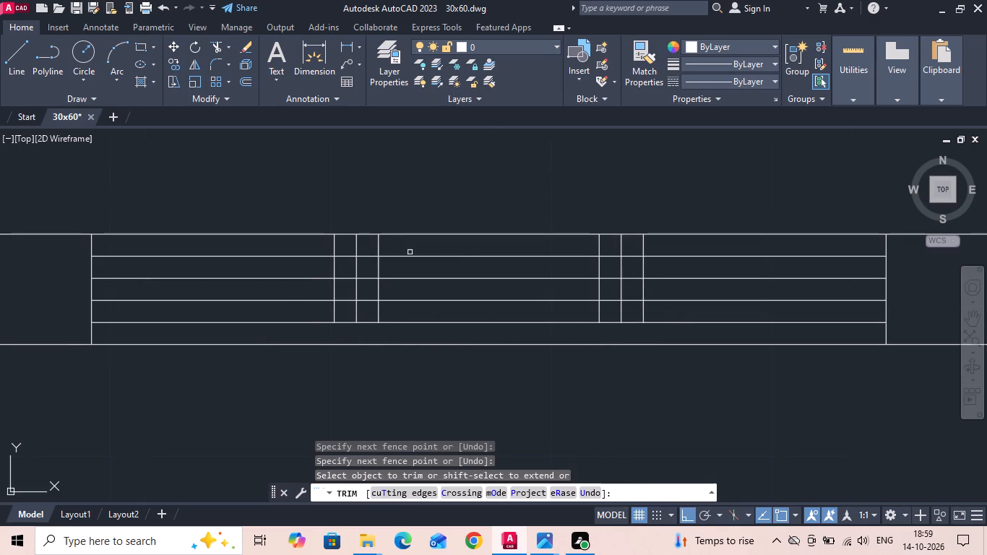
pyautogui.click(322, 246)
pyautogui.click(684, 247)
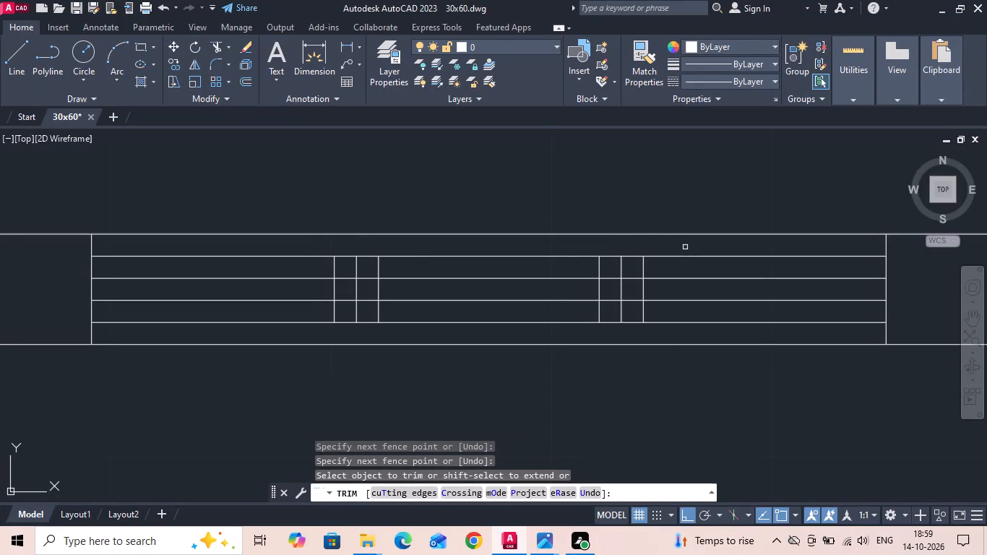
pyautogui.press('Escape')
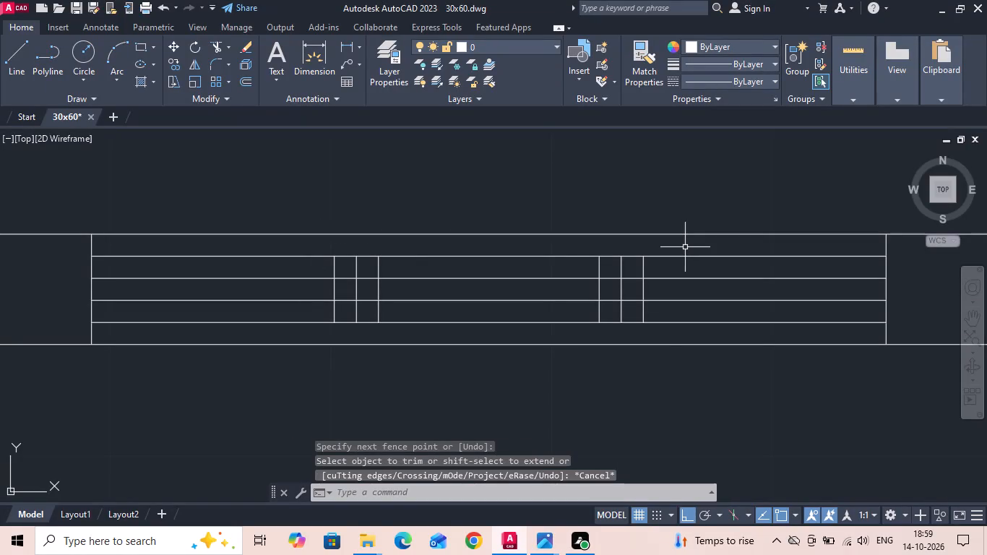
# Trim around the western division, leaving the west panel in the south track and the middle panel's west end overlapping it in the middle track.
pyautogui.write('TR')
pyautogui.press('space')
pyautogui.press('space')
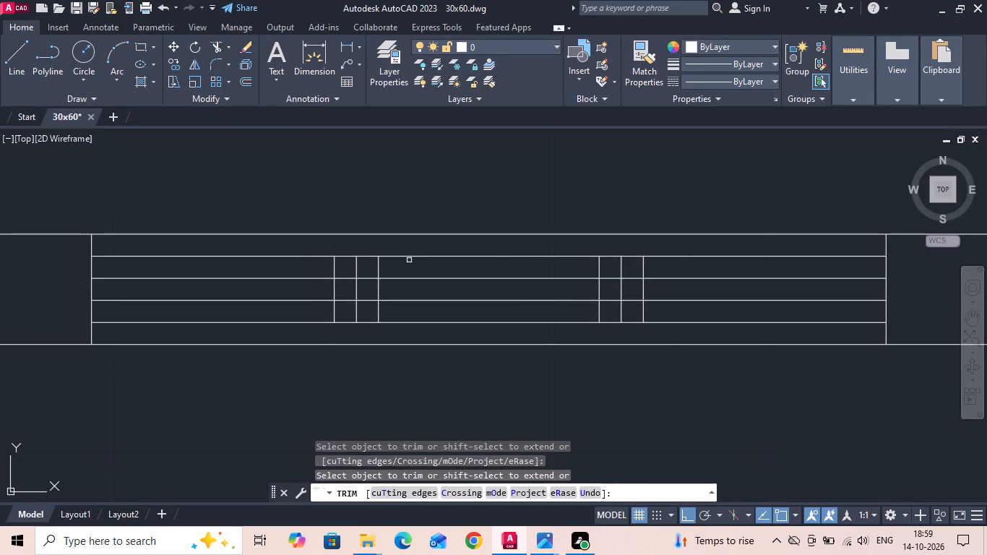
pyautogui.click(305, 287)
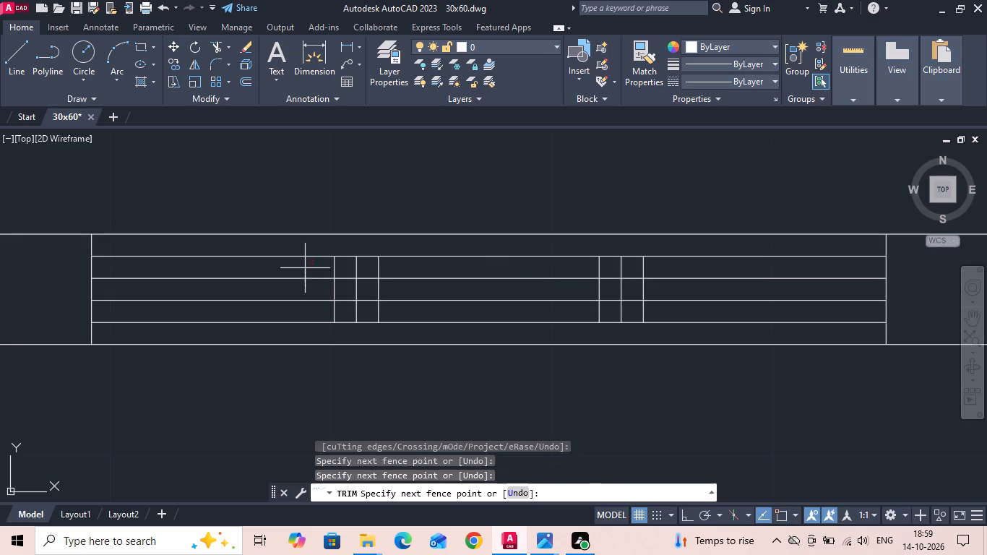
pyautogui.click(308, 252)
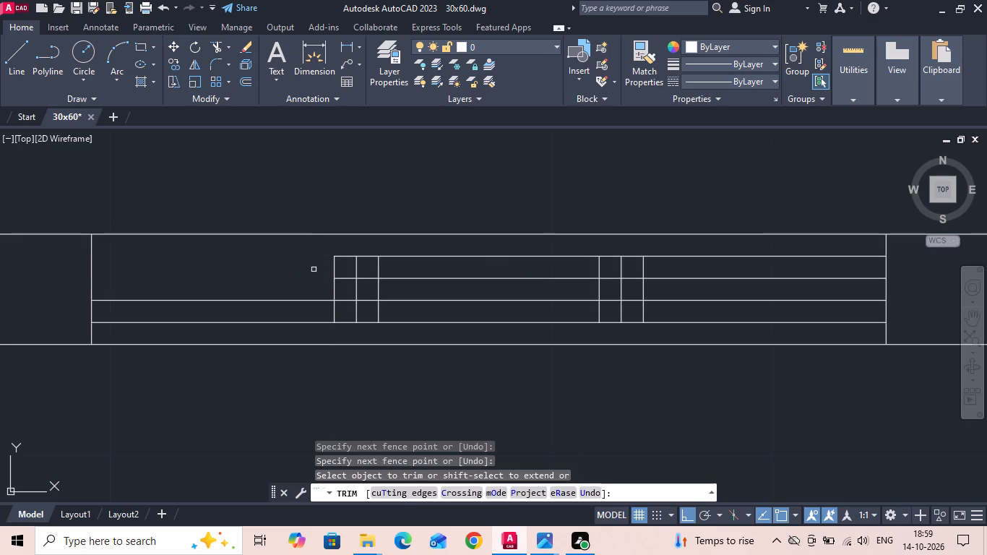
pyautogui.click(402, 323)
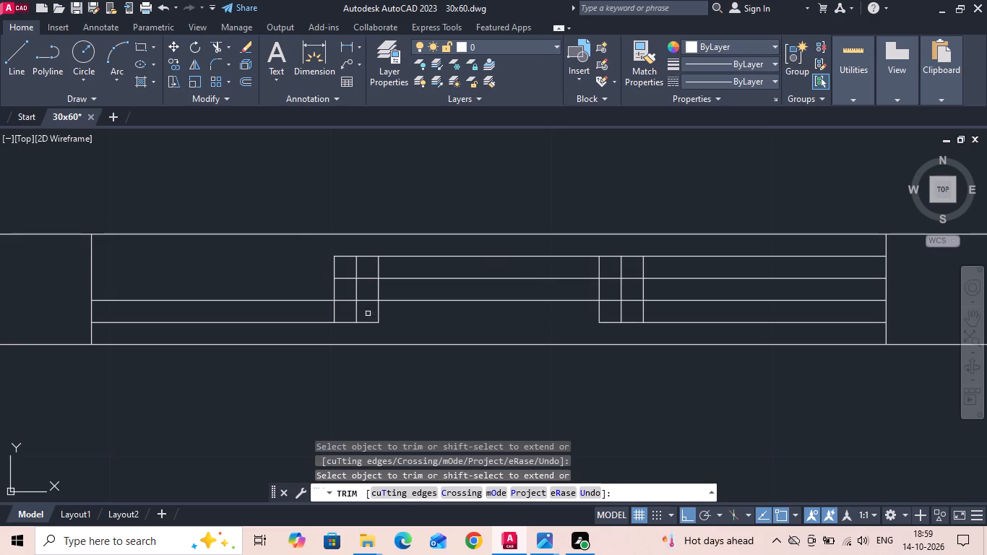
pyautogui.click(368, 314)
pyautogui.click(323, 313)
pyautogui.click(343, 292)
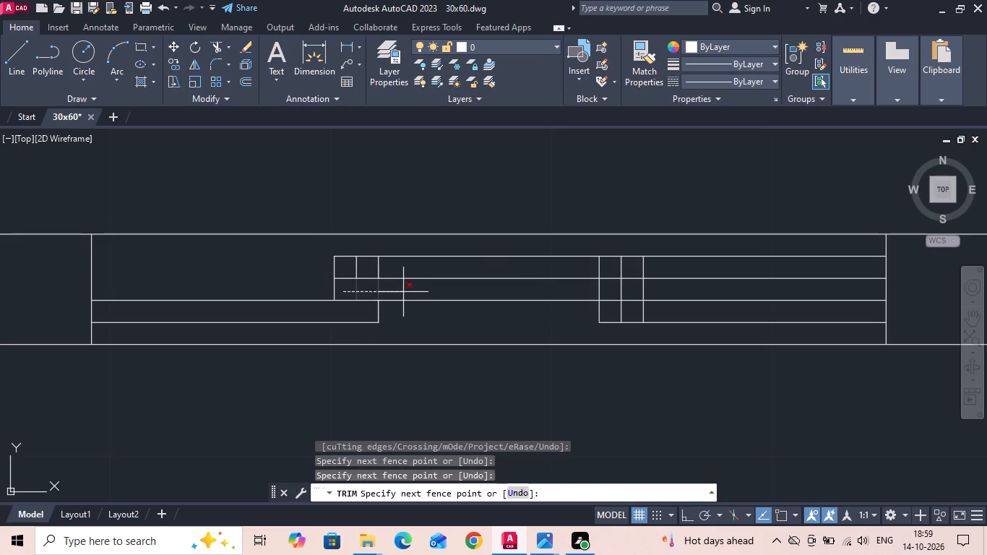
pyautogui.click(404, 292)
pyautogui.click(324, 268)
pyautogui.click(392, 254)
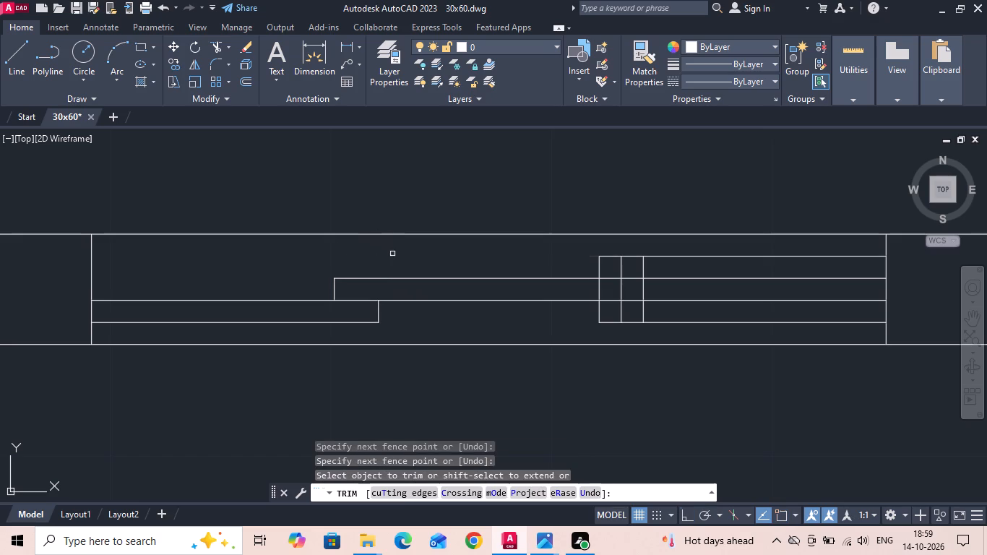
# Trim around the eastern division, leaving the east panel in the north track and the middle panel's east end overlapping it in the middle track.
pyautogui.moveTo(482, 263); pyautogui.dragTo(358, 266, button='middle')
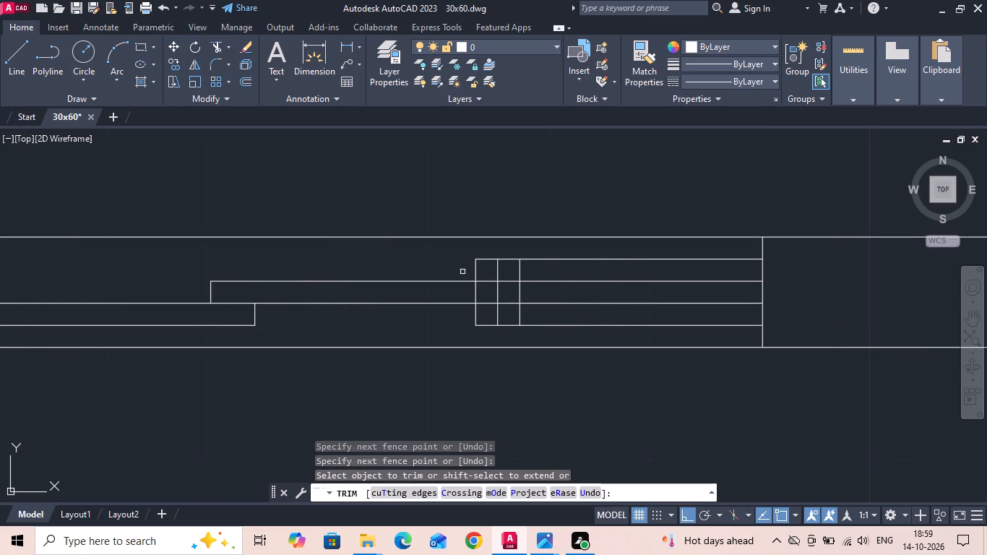
pyautogui.click(495, 271)
pyautogui.click(543, 272)
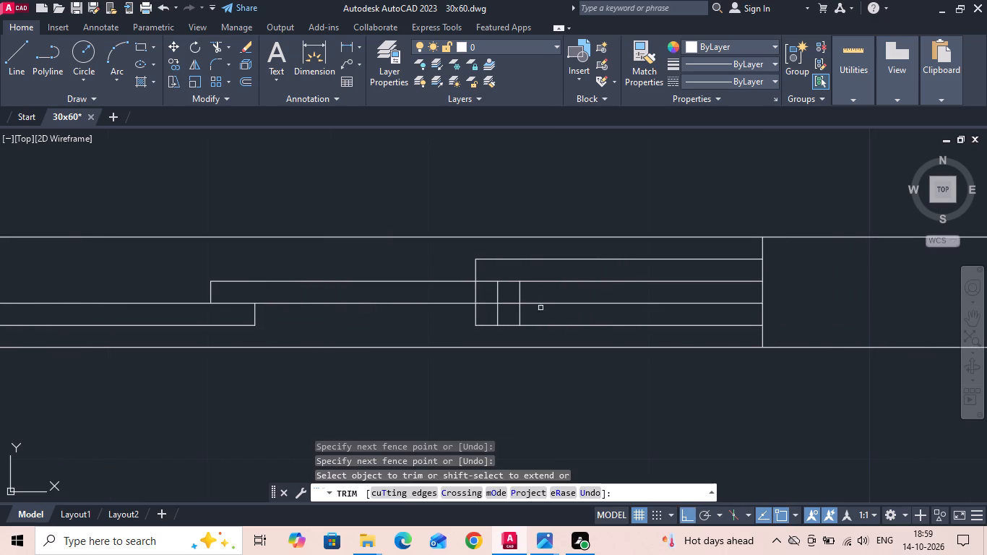
pyautogui.click(499, 295)
pyautogui.click(533, 317)
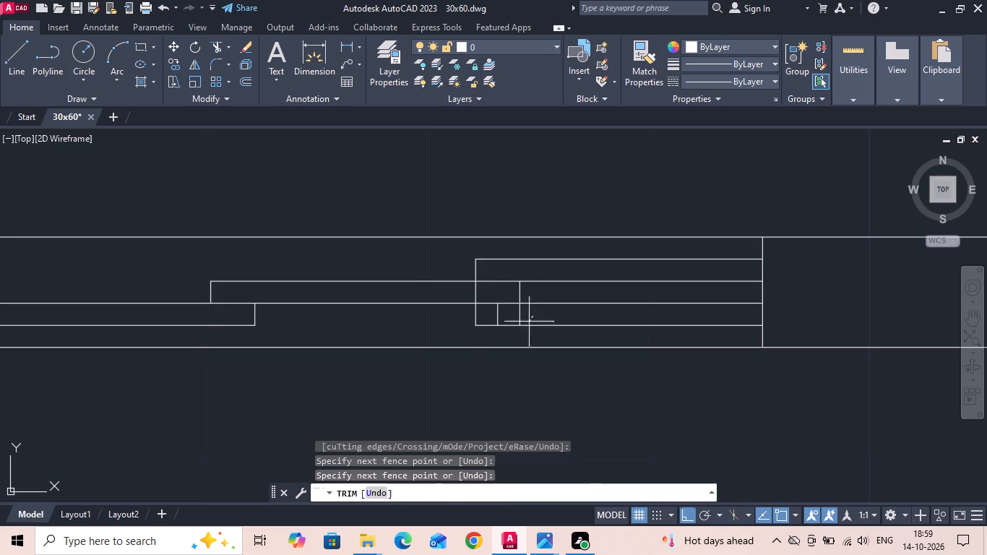
pyautogui.click(462, 320)
pyautogui.click(488, 328)
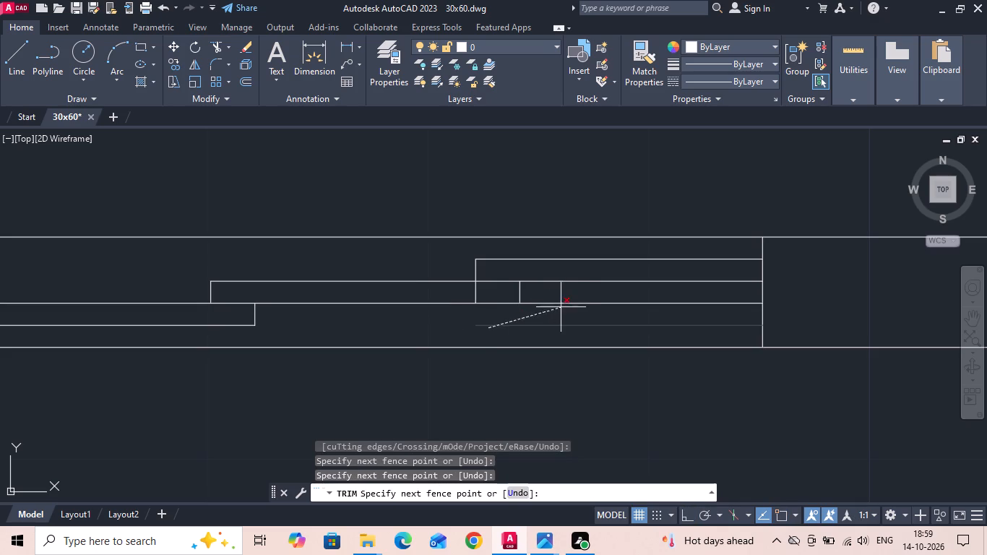
pyautogui.click(566, 298)
pyautogui.click(488, 293)
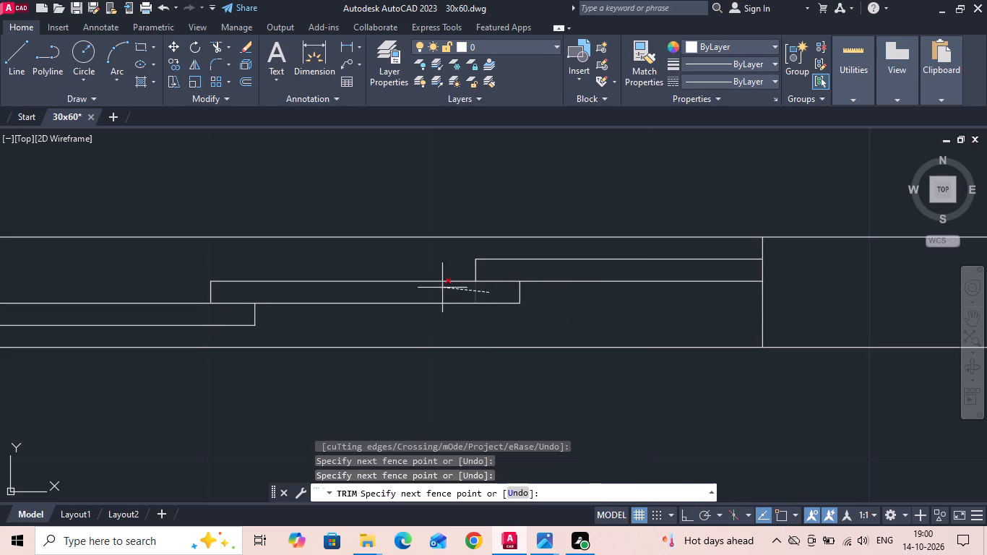
pyautogui.click(442, 288)
pyautogui.press('Escape')
# Save the drawing.
pyautogui.hotkey('ctrl', 's')
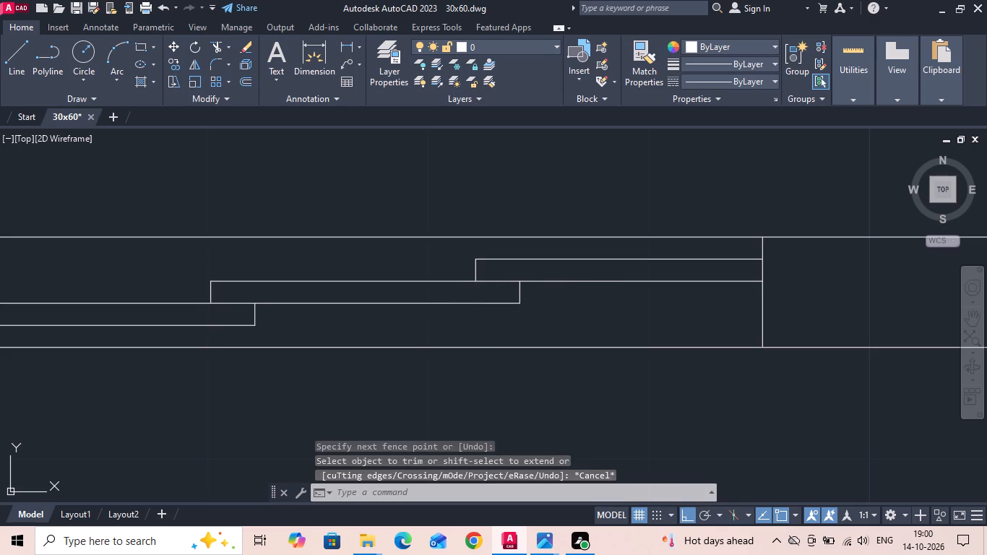
pyautogui.hotkey('ctrl', 's')
pyautogui.hotkey('ctrl', 's')
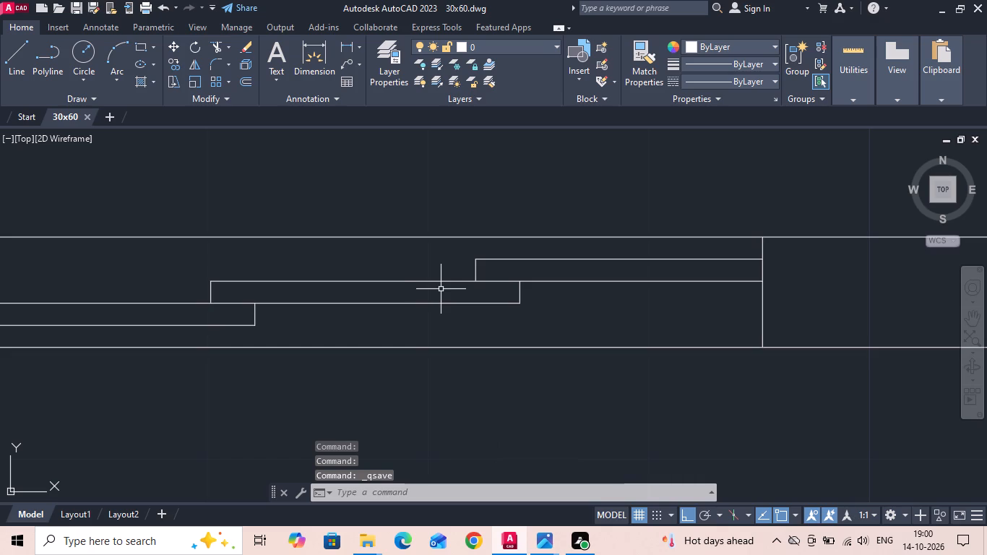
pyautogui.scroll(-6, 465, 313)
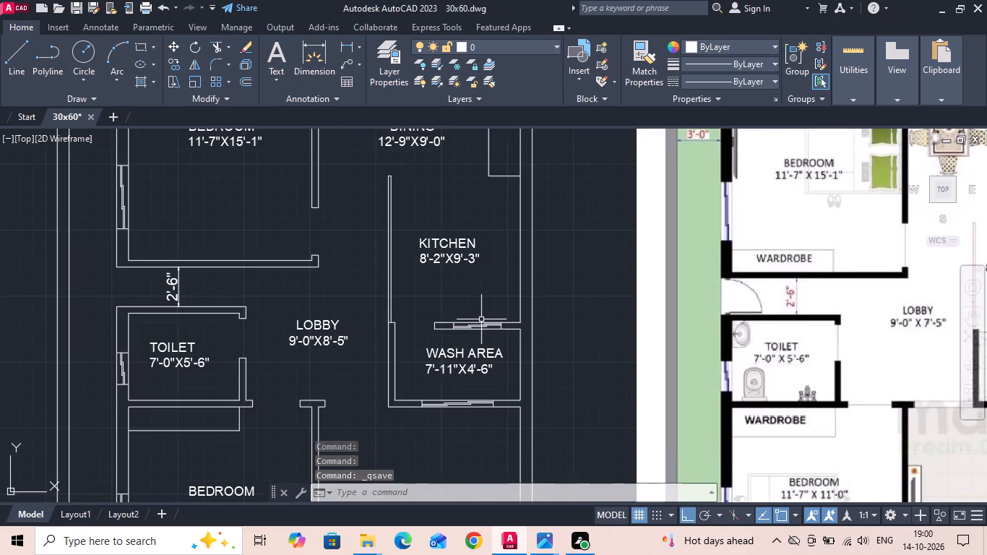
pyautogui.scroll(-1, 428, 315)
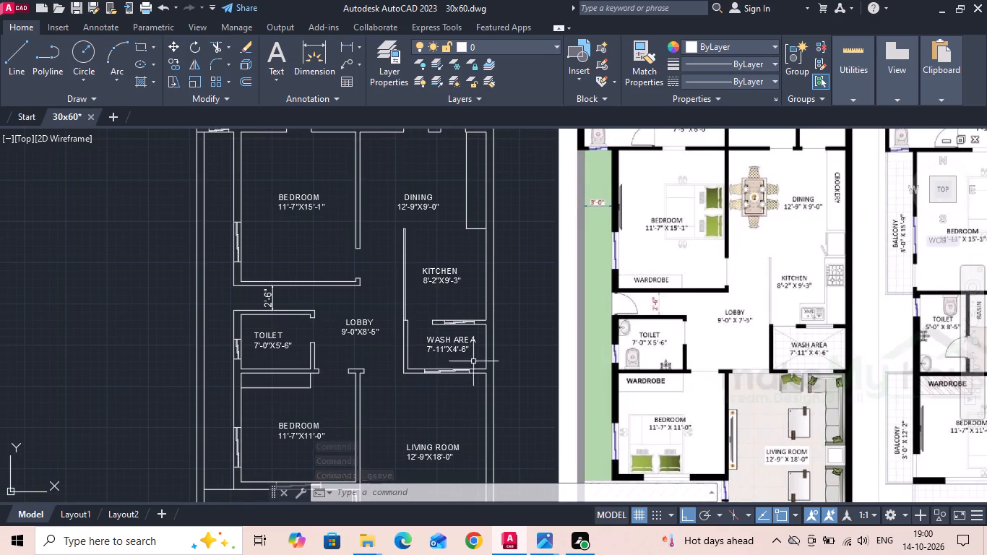
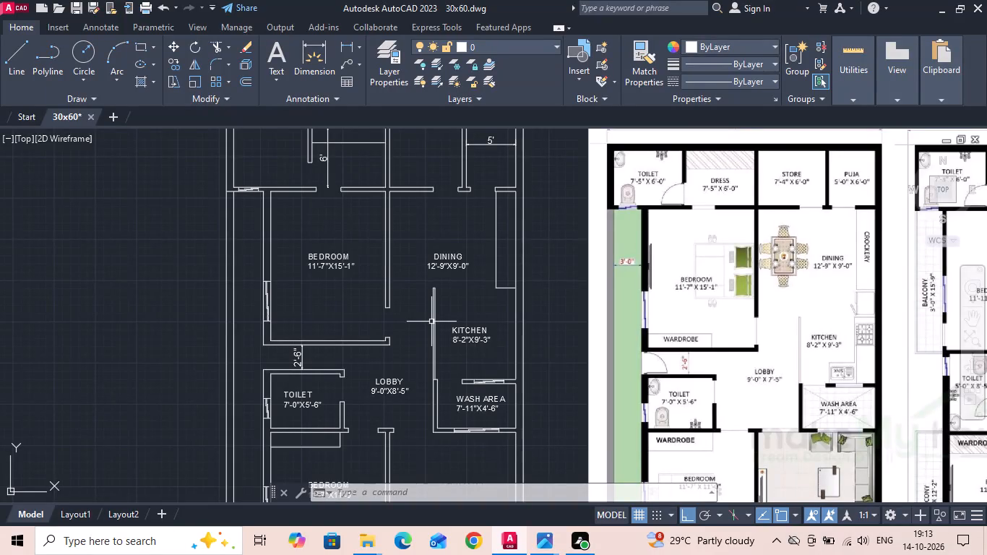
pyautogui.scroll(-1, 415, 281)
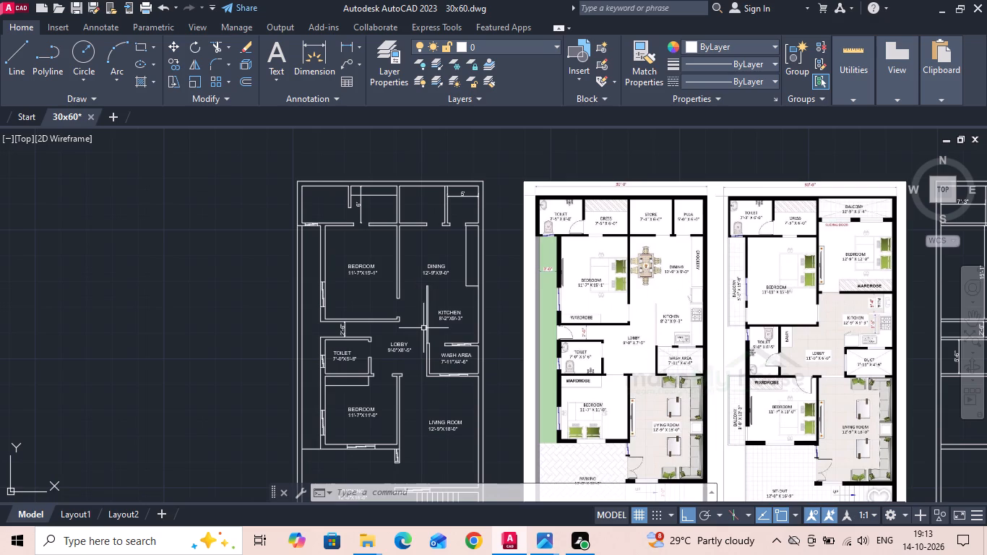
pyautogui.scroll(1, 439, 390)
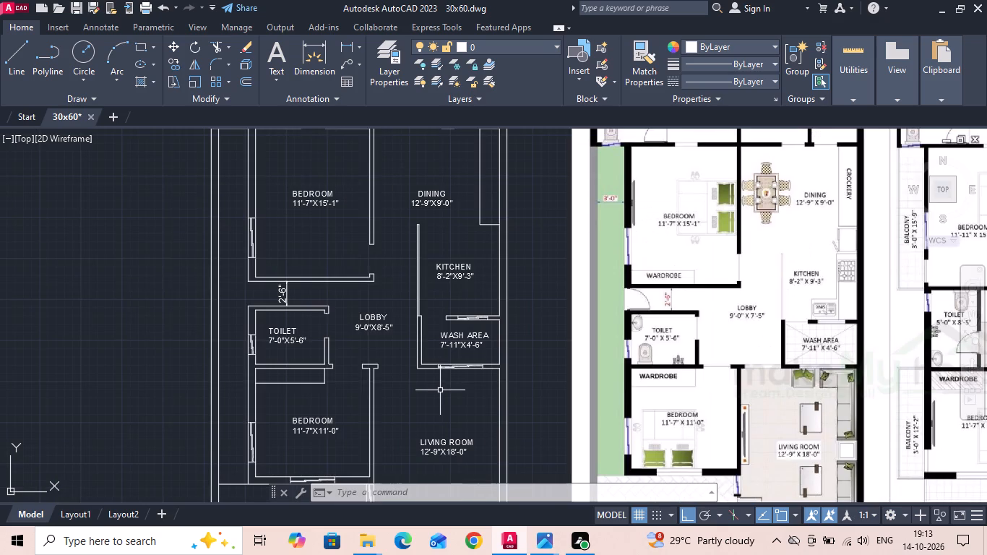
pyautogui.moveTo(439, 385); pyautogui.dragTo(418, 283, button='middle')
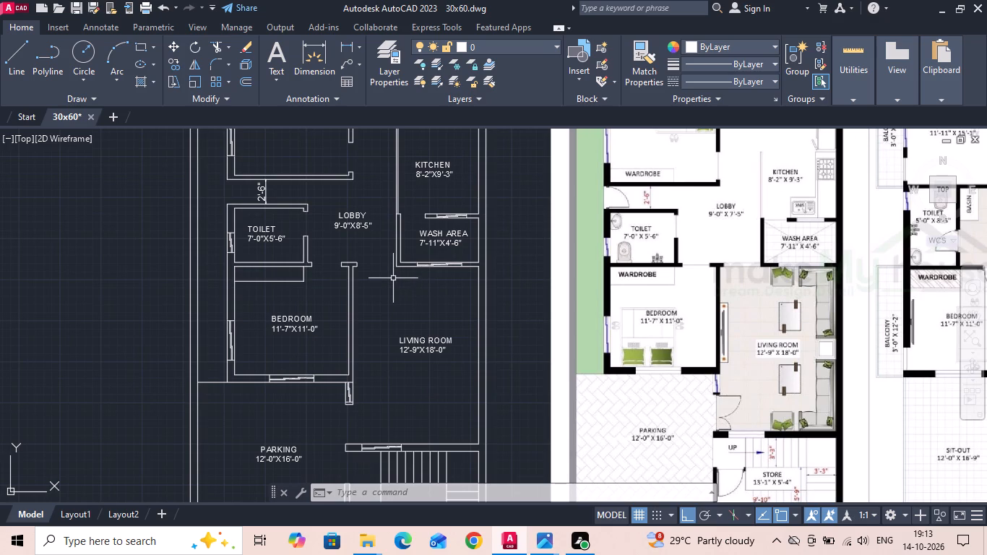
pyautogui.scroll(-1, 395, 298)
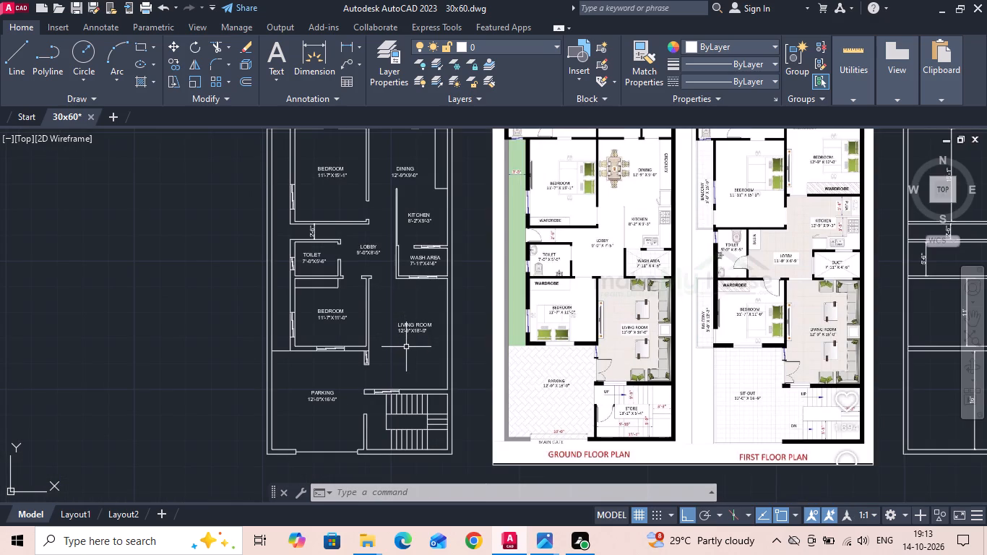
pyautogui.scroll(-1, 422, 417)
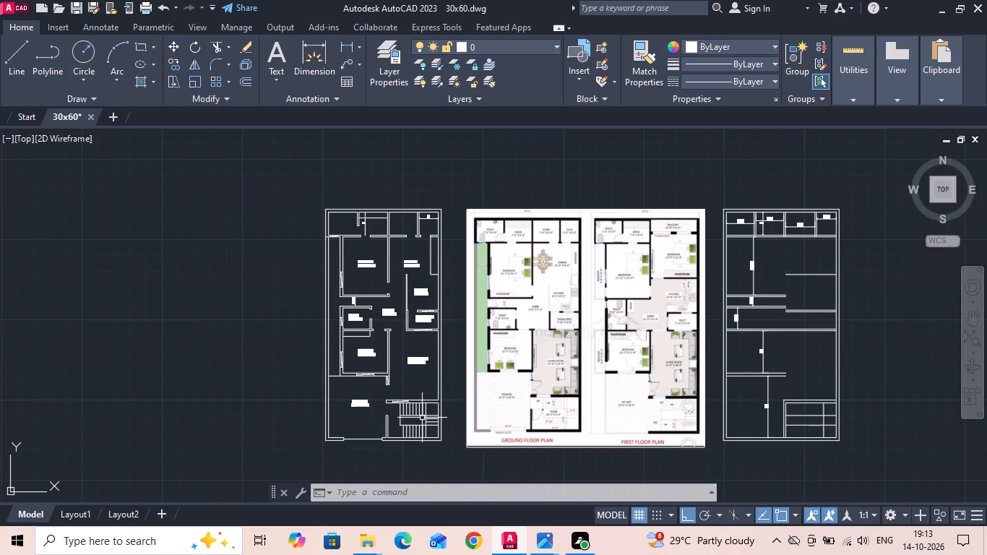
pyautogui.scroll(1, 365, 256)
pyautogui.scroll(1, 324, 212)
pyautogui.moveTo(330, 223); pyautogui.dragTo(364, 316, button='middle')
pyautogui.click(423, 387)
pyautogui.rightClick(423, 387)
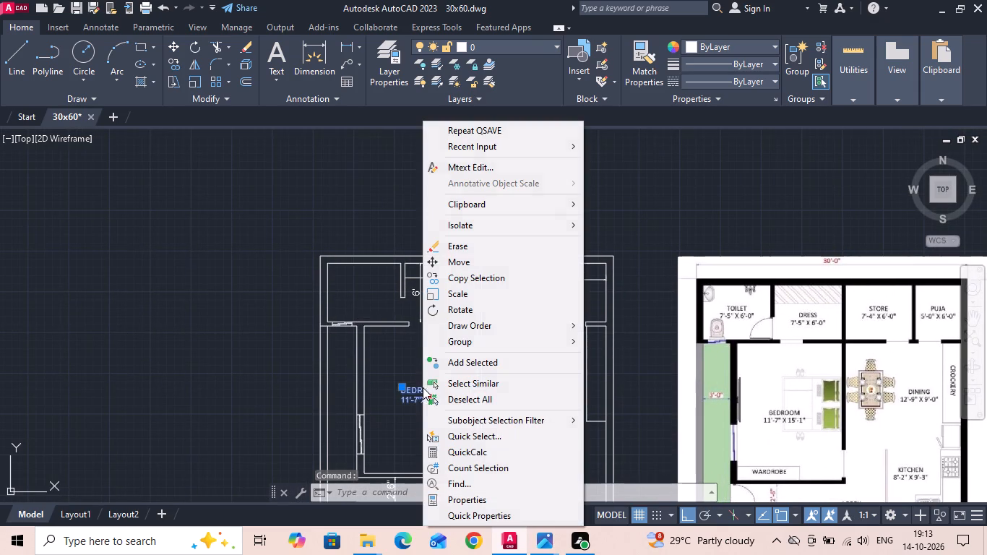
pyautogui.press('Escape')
# Copy the lobby-side toilet's label into the plan's northwest corner room, with Ortho turned off for free placement.
pyautogui.scroll(-3, 364, 251)
pyautogui.scroll(2, 361, 348)
pyautogui.scroll(3, 363, 247)
pyautogui.press('Escape')
pyautogui.click(412, 327)
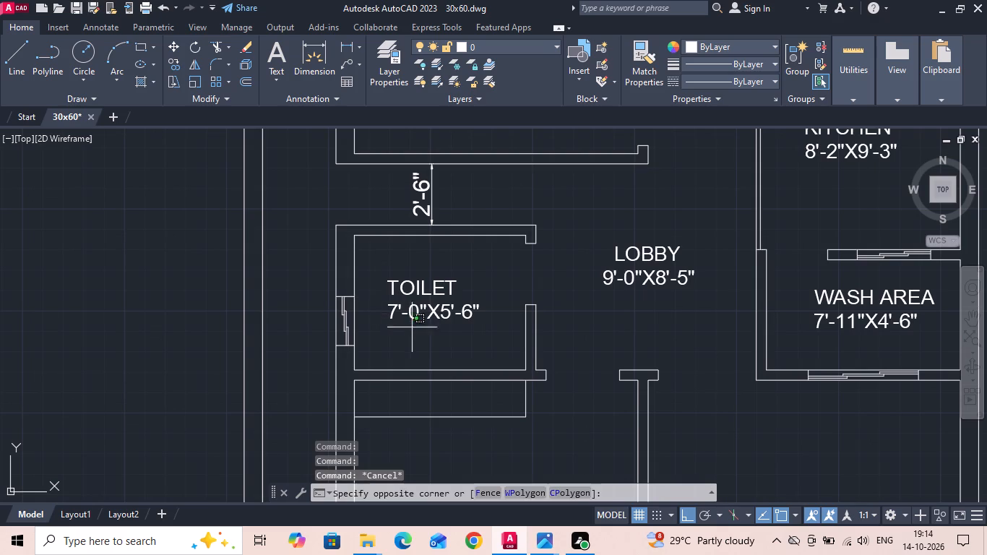
pyautogui.click(399, 292)
pyautogui.rightClick(399, 292)
pyautogui.click(423, 283)
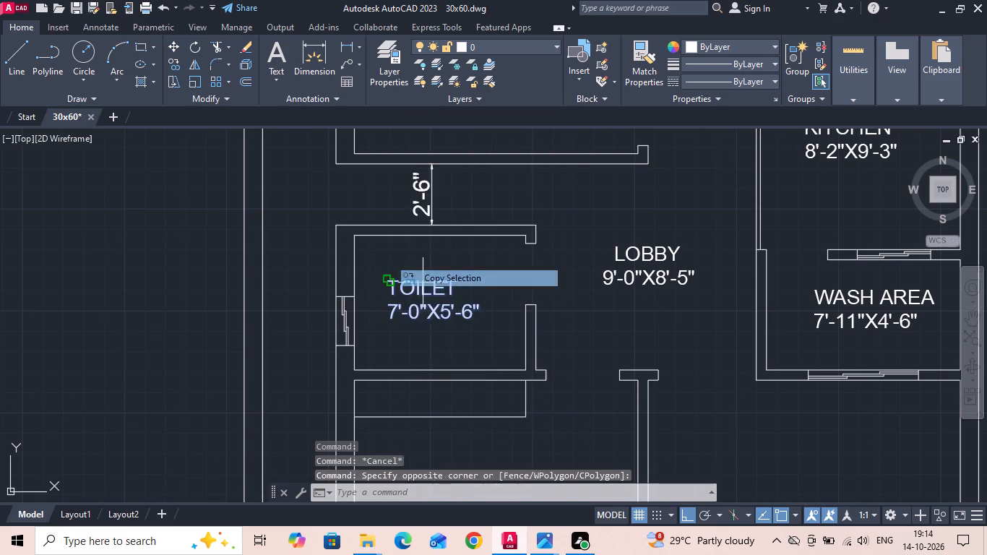
pyautogui.scroll(-2, 411, 335)
pyautogui.click(422, 317)
pyautogui.moveTo(423, 285); pyautogui.dragTo(428, 493, button='middle')
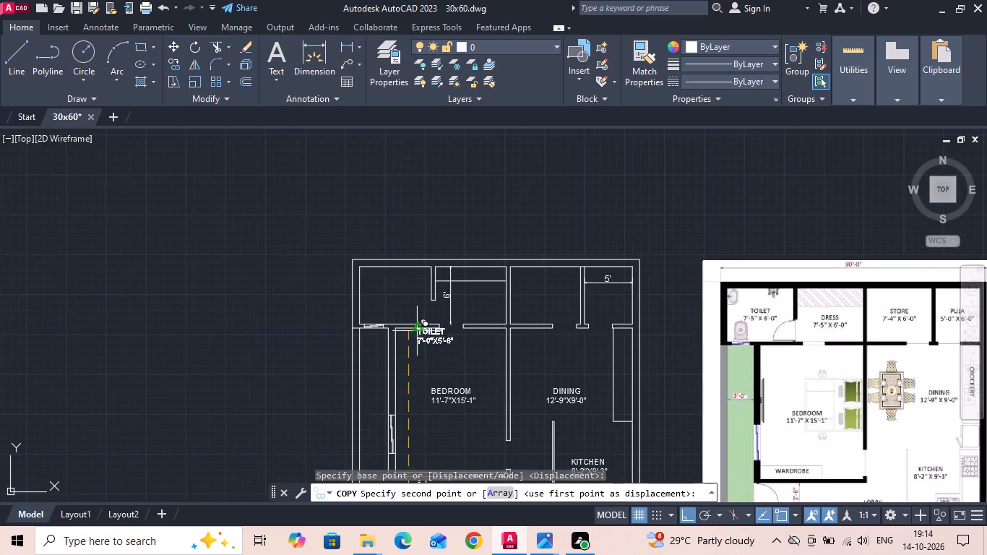
pyautogui.scroll(1, 416, 327)
pyautogui.press('F8')
pyautogui.scroll(1, 360, 282)
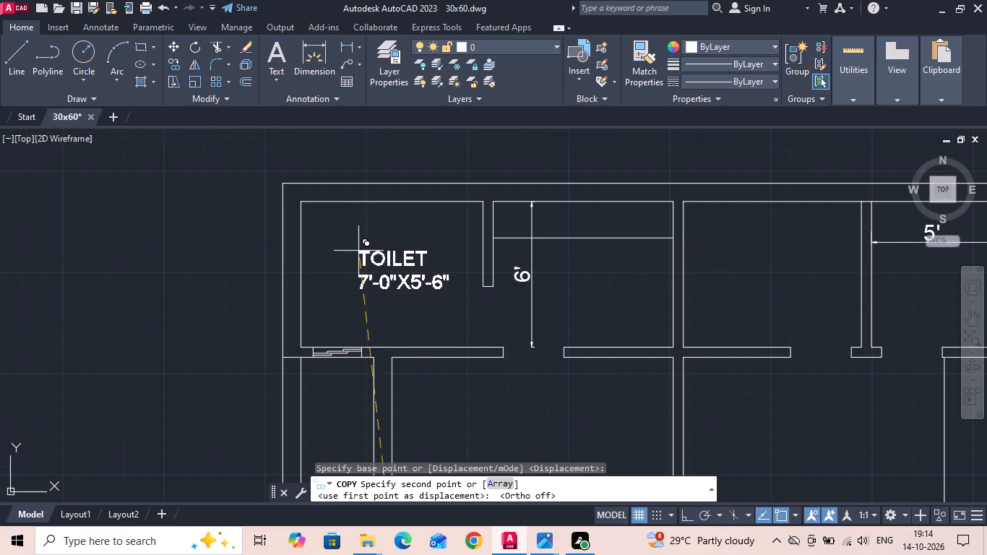
pyautogui.click(349, 246)
pyautogui.scroll(-1, 337, 267)
pyautogui.press('Escape')
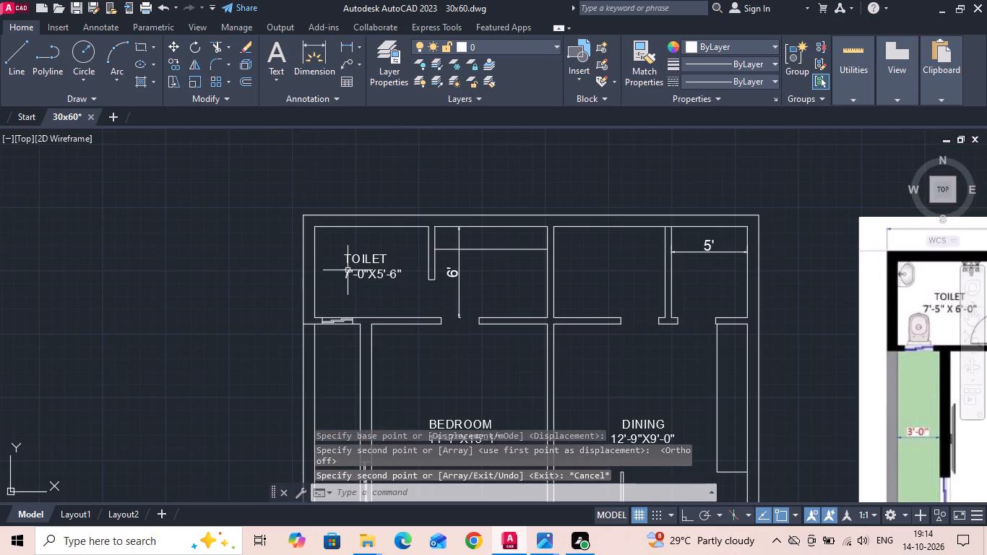
# Change the size in the northwest toilet's copied label to 7'-6"X6'-0".
pyautogui.doubleClick(357, 263)
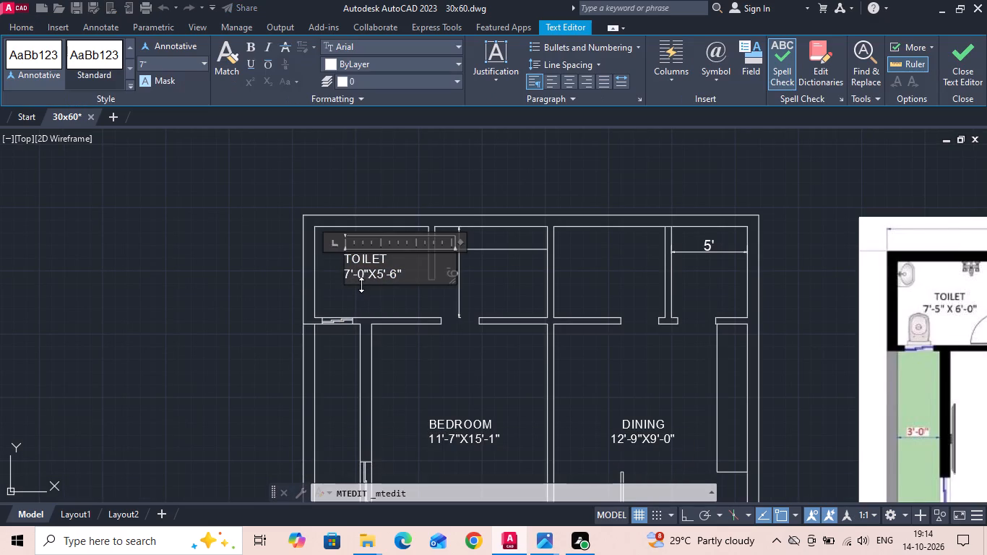
pyautogui.click(362, 283)
pyautogui.click(365, 272)
pyautogui.press('BackSpace')
pyautogui.press('6')
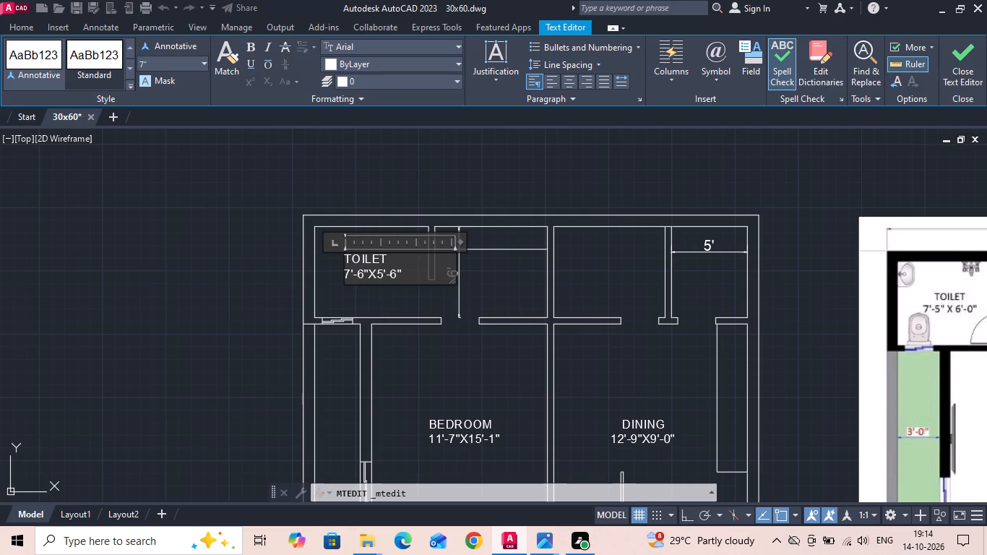
pyautogui.click(381, 278)
pyautogui.press('BackSpace')
pyautogui.press('0')
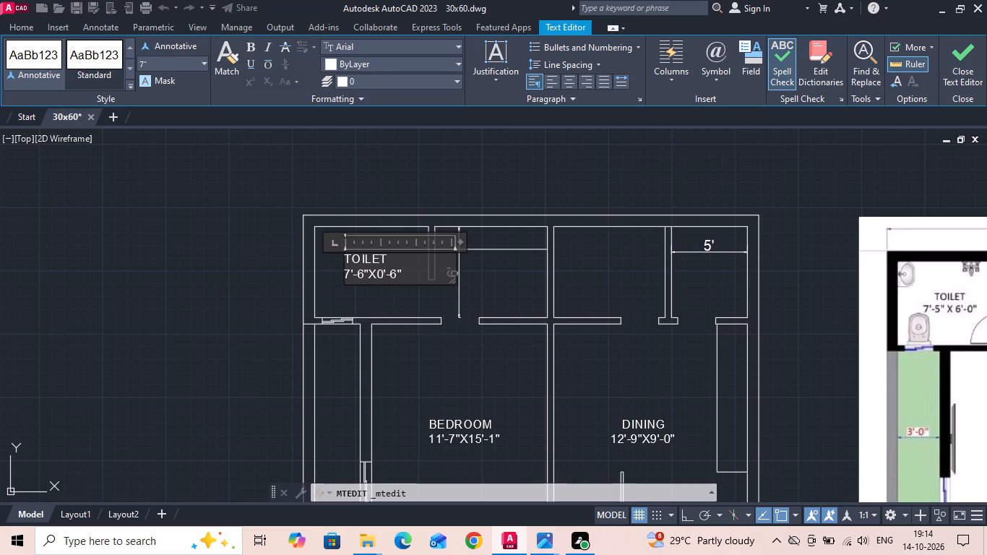
pyautogui.press('BackSpace')
pyautogui.press('6')
pyautogui.click(395, 279)
pyautogui.press('BackSpace')
pyautogui.press('0')
pyautogui.click(395, 356)
# Erase the 6' dimension and the horizontal wardrobe line in the room east of the northwest toilet.
pyautogui.moveTo(470, 259); pyautogui.dragTo(464, 272)
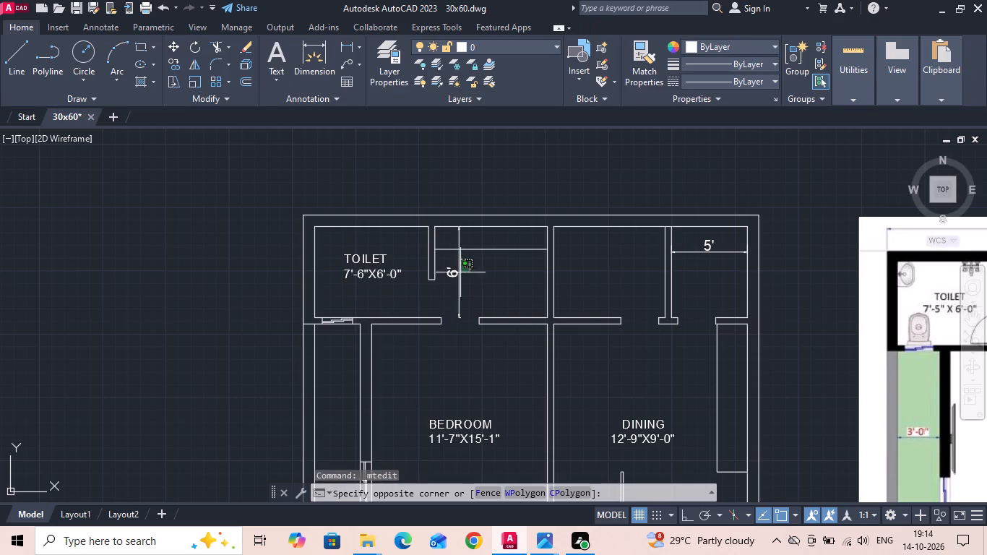
pyautogui.click(448, 253)
pyautogui.press('Delete')
pyautogui.moveTo(455, 247); pyautogui.dragTo(457, 258)
pyautogui.press('Delete')
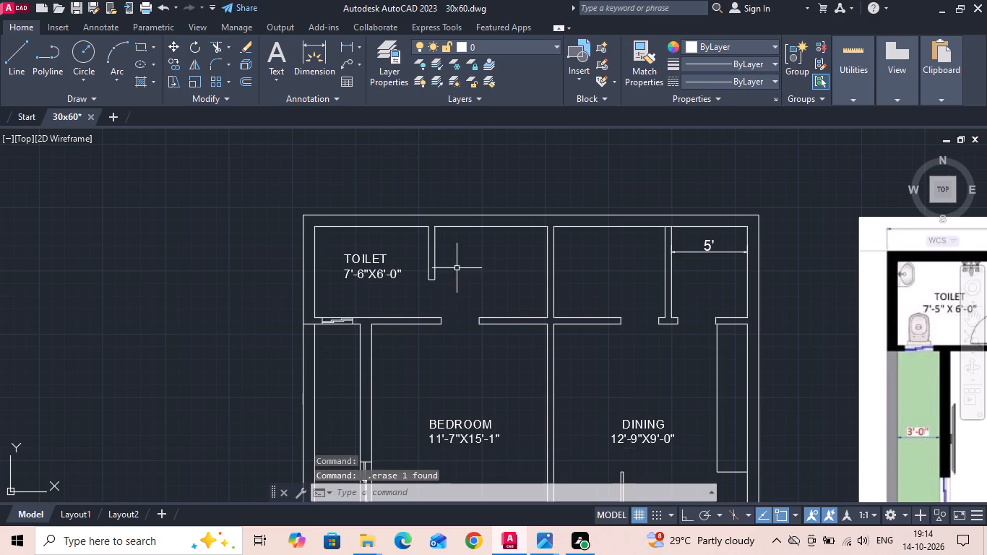
# Measure the northwest toilet's interior width with a linear dimension, without placing it.
pyautogui.click(354, 52)
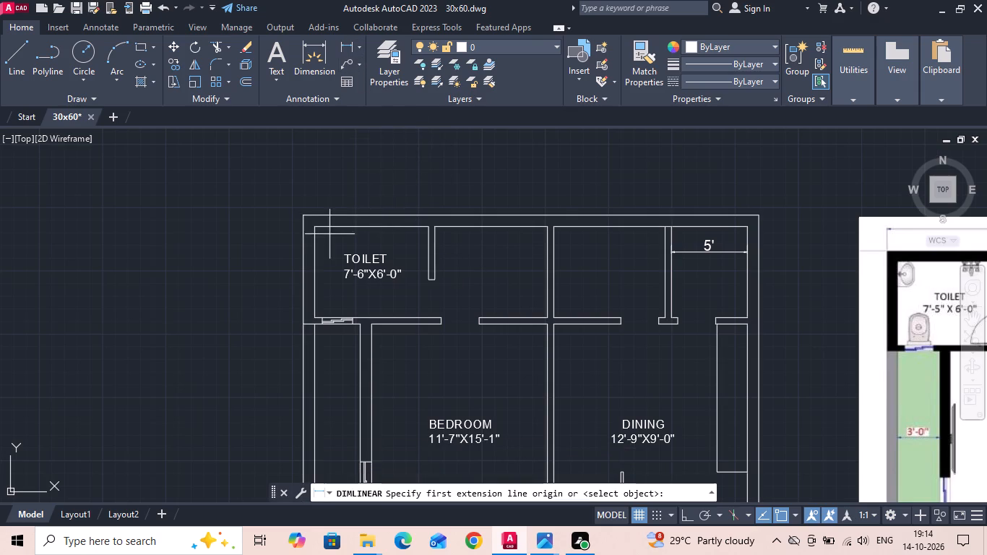
pyautogui.click(318, 246)
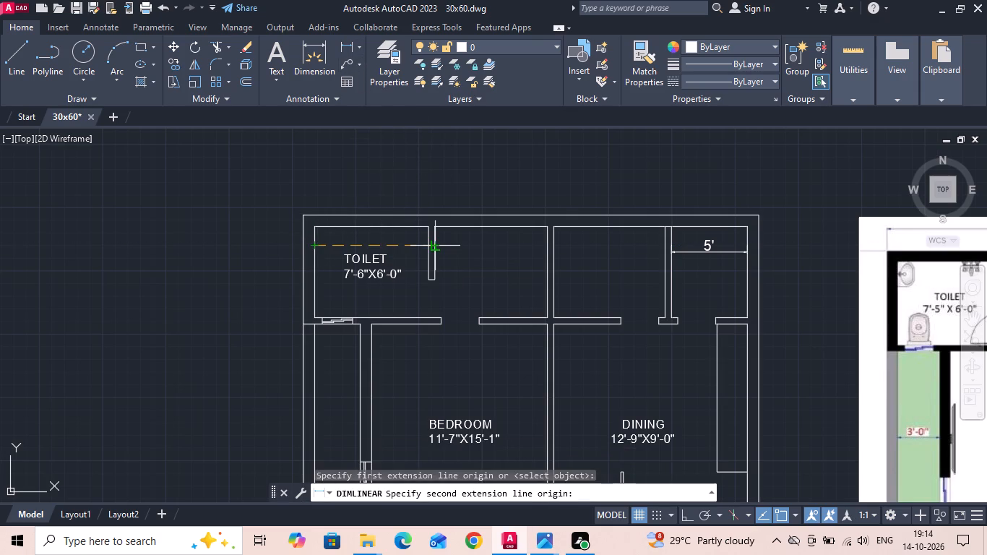
pyautogui.click(428, 249)
pyautogui.press('space')
pyautogui.click(374, 281)
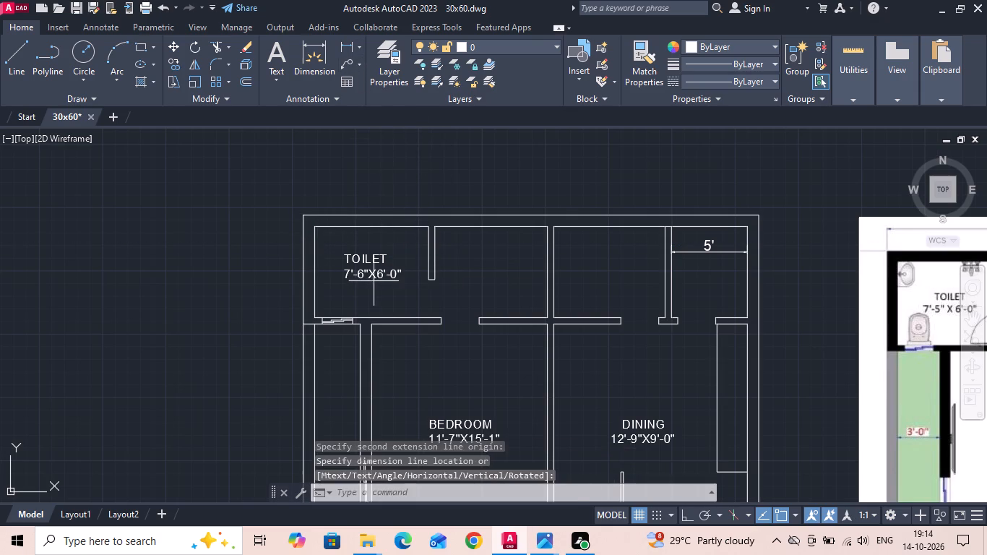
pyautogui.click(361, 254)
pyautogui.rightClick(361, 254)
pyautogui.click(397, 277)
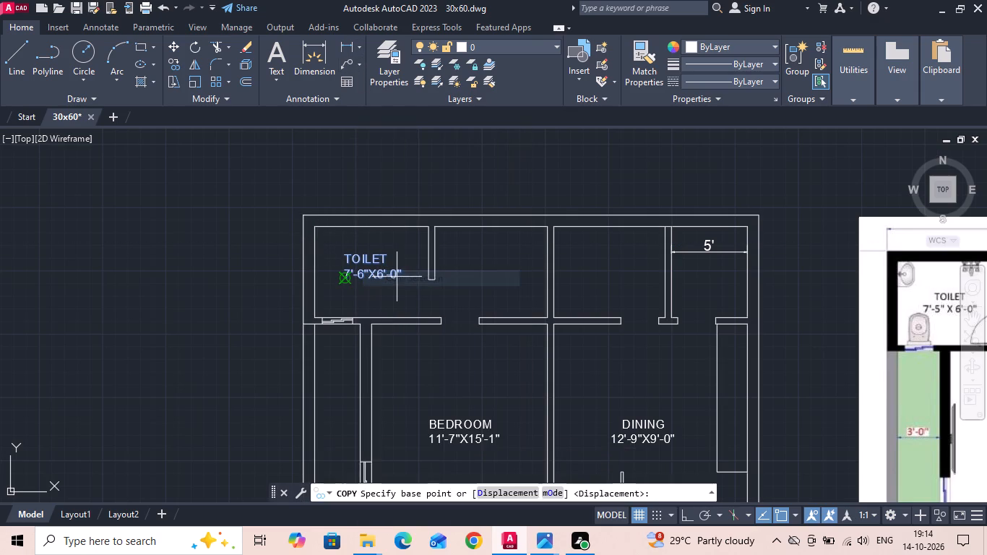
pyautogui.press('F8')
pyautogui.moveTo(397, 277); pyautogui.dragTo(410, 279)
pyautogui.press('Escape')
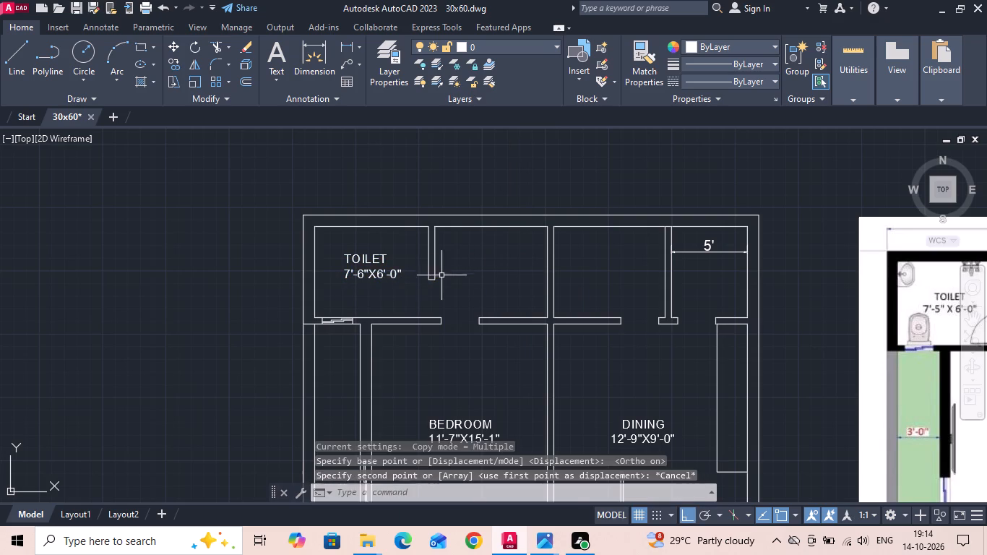
# Copy the northwest toilet's label about 8'-2" straight east into the adjoining room.
pyautogui.moveTo(408, 282); pyautogui.dragTo(400, 278)
pyautogui.click(374, 250)
pyautogui.rightClick(374, 250)
pyautogui.click(397, 275)
pyautogui.moveTo(385, 285); pyautogui.dragTo(395, 285)
pyautogui.scroll(1, 488, 269)
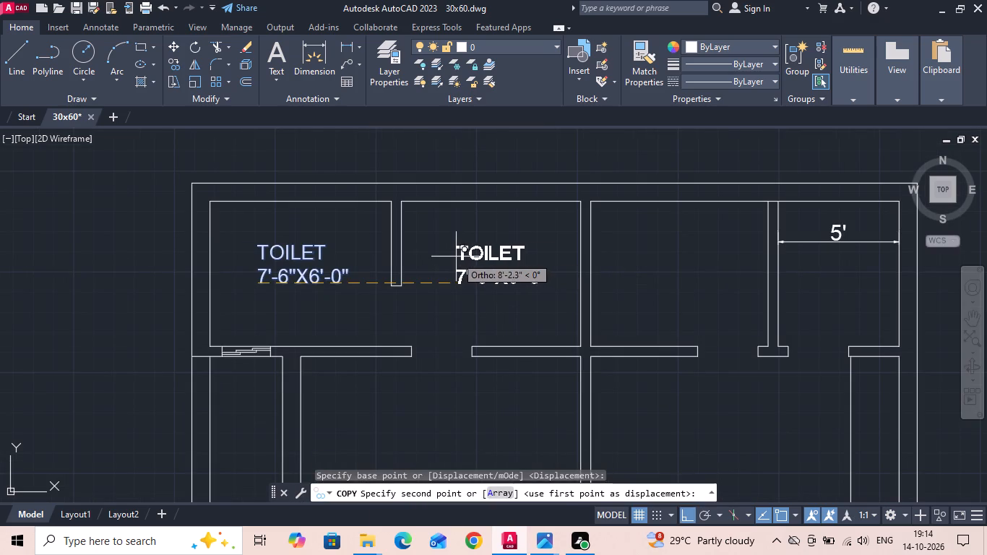
pyautogui.click(456, 257)
pyautogui.press('Escape')
# Measure the interior width of the room east of the northwest toilet, without placing a dimension.
pyautogui.click(350, 50)
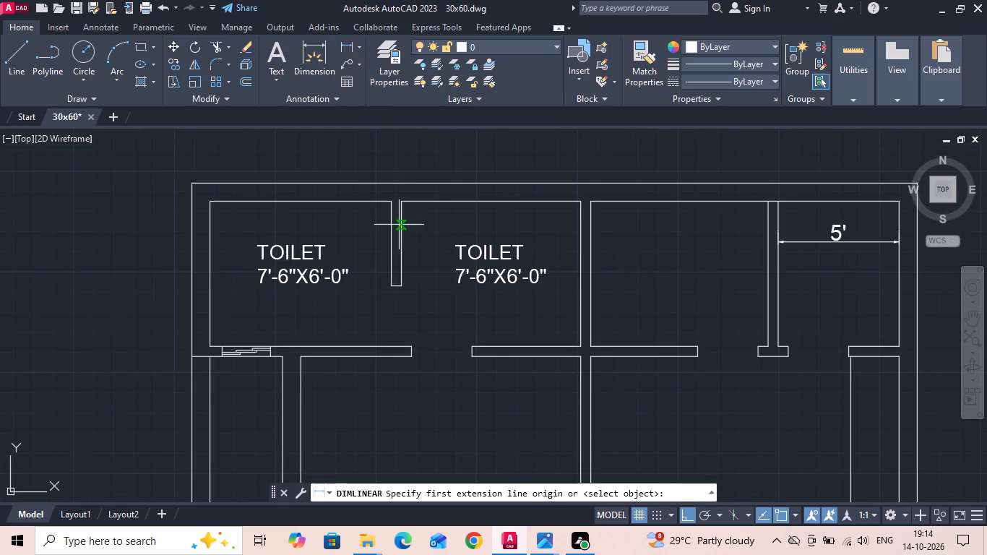
pyautogui.click(399, 225)
pyautogui.click(582, 223)
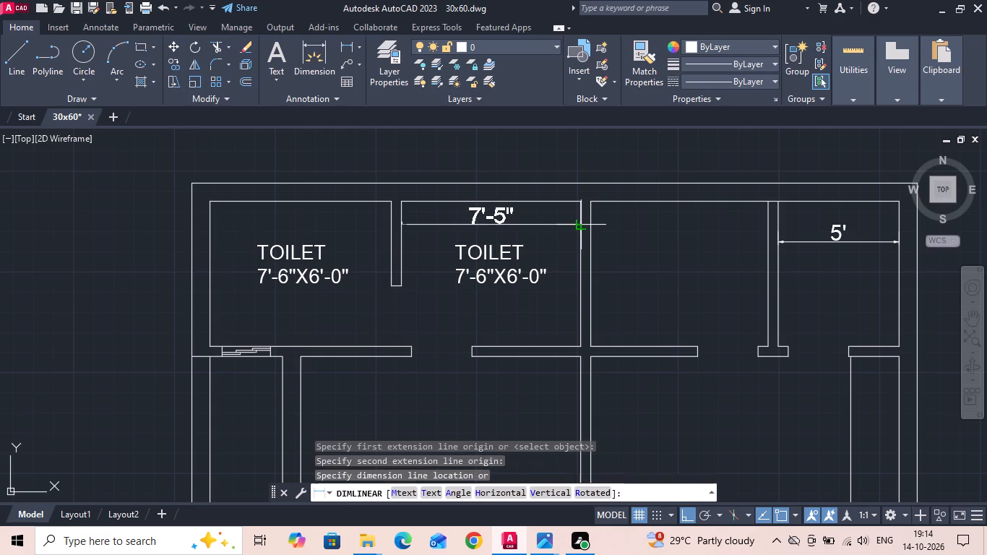
pyautogui.press('Escape')
# Edit the copied label in the room east of the northwest toilet to read DRESS with size 7'-5"X6'-0".
pyautogui.doubleClick(483, 275)
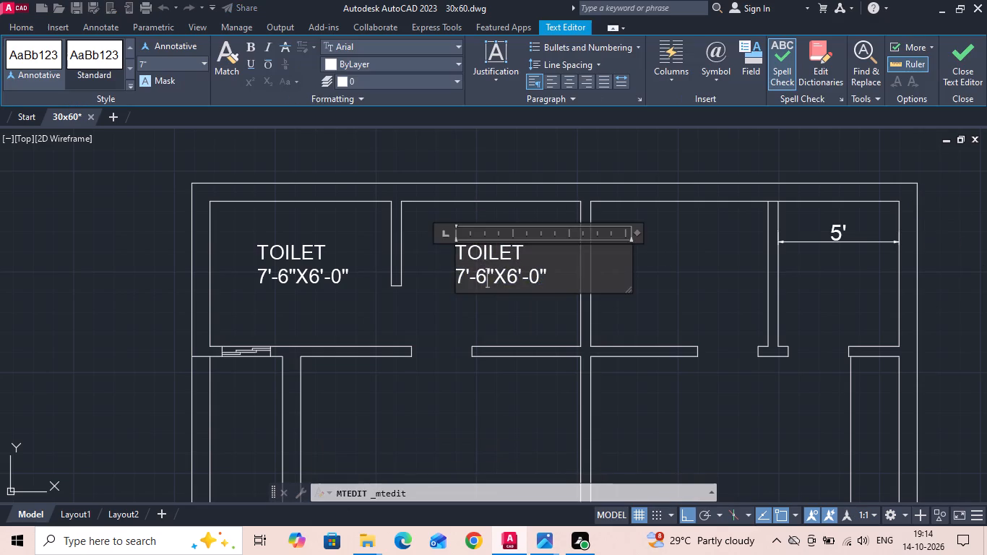
pyautogui.press('BackSpace')
pyautogui.press('5')
pyautogui.moveTo(519, 257); pyautogui.dragTo(408, 251)
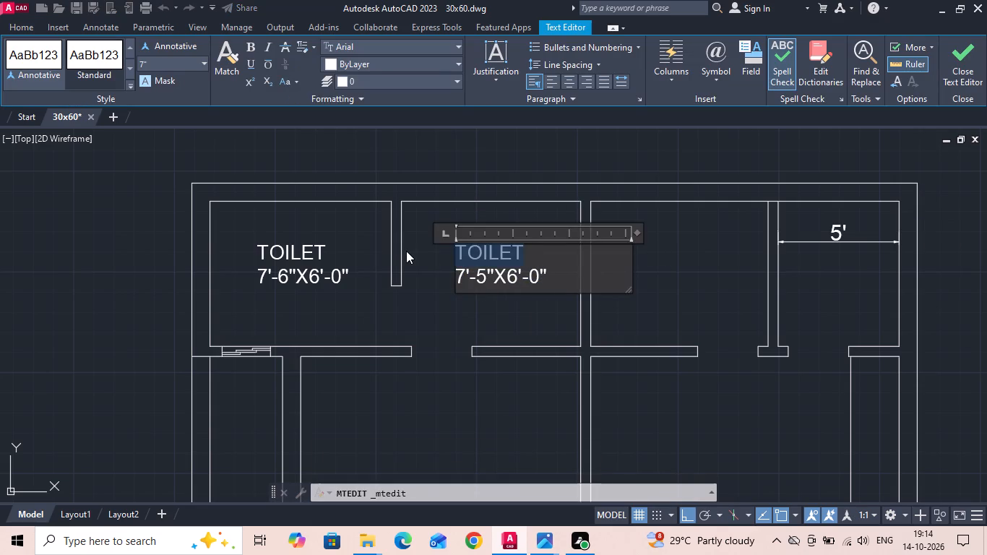
pyautogui.press('BackSpace')
pyautogui.write('DRESS')
pyautogui.scroll(-2, 406, 305)
pyautogui.click(455, 353)
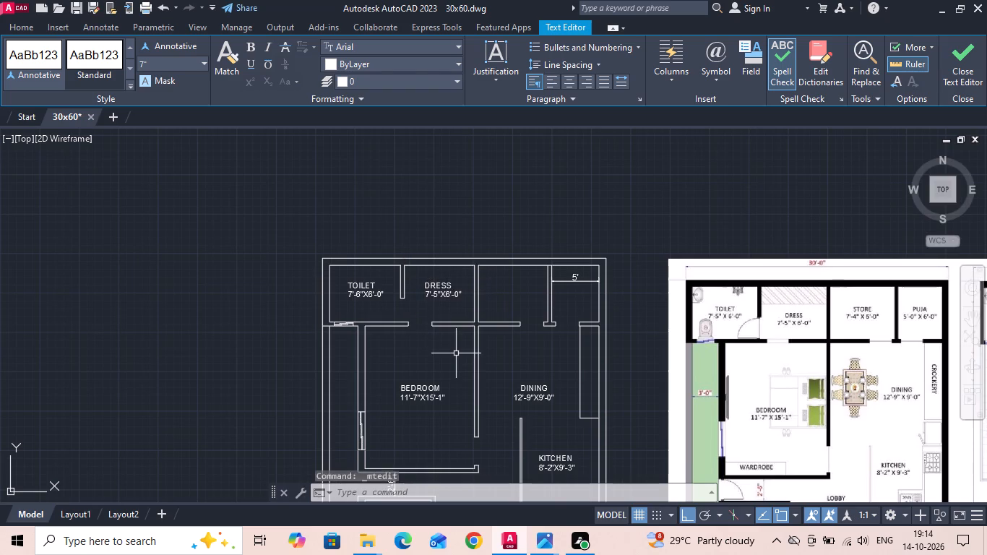
# Offset the dress room's inner north wall line 18 inches southward to form the wardrobe line.
pyautogui.scroll(1, 460, 305)
pyautogui.press('Escape')
pyautogui.write('O 1')
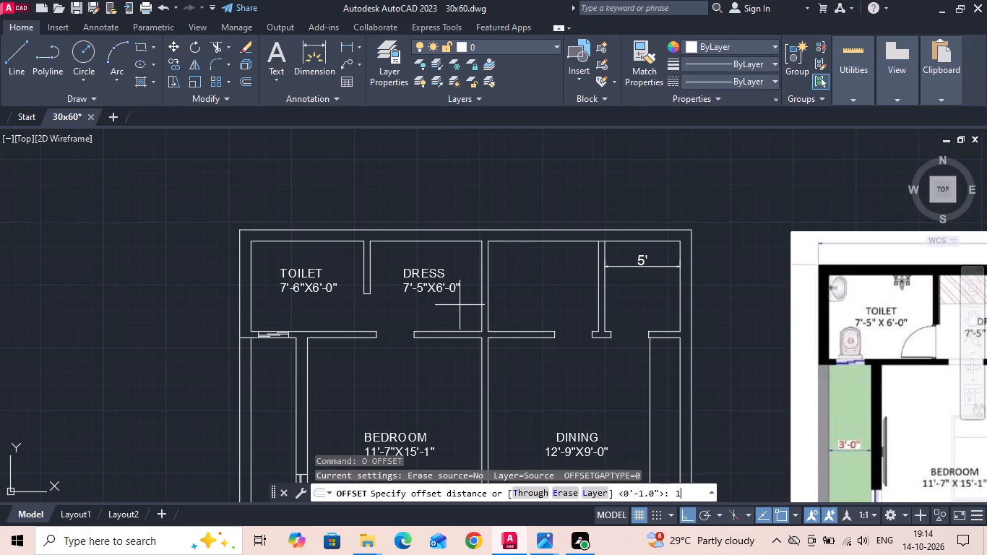
pyautogui.press('8')
pyautogui.press('Return')
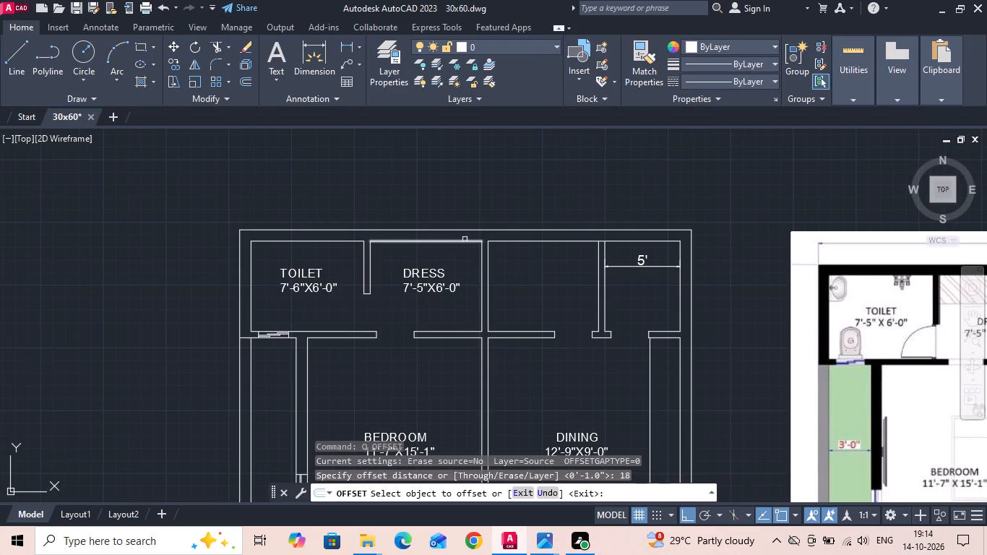
pyautogui.moveTo(465, 240); pyautogui.dragTo(465, 254)
pyautogui.click(465, 260)
pyautogui.press('Escape')
# Copy the dress room's label straight east into the adjoining room.
pyautogui.moveTo(465, 278); pyautogui.dragTo(371, 278, button='middle')
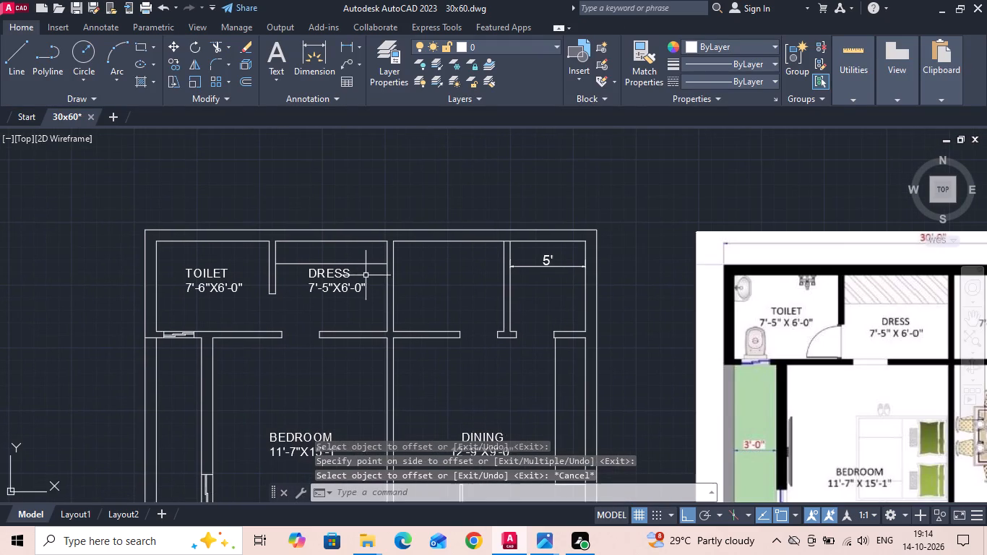
pyautogui.scroll(-1, 360, 272)
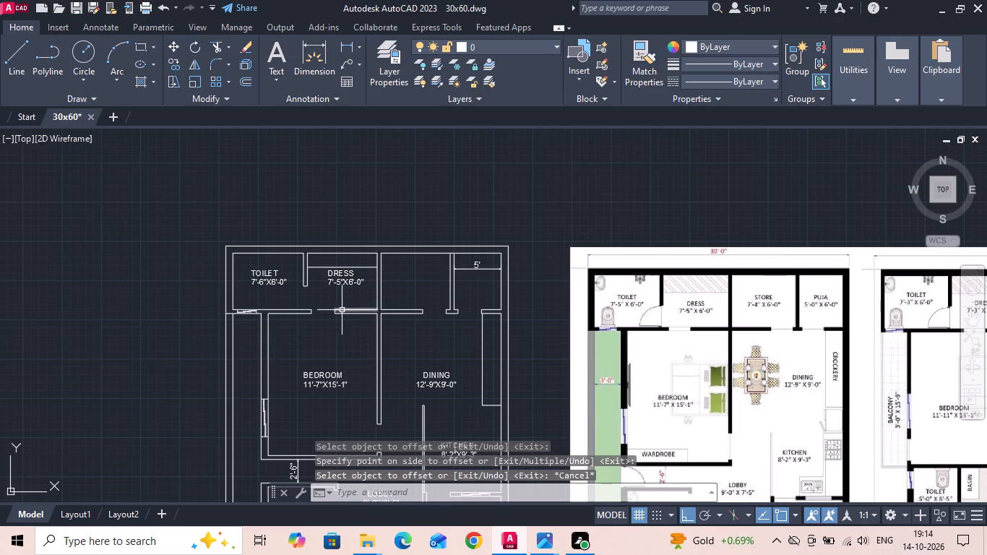
pyautogui.scroll(1, 338, 306)
pyautogui.click(332, 273)
pyautogui.rightClick(332, 273)
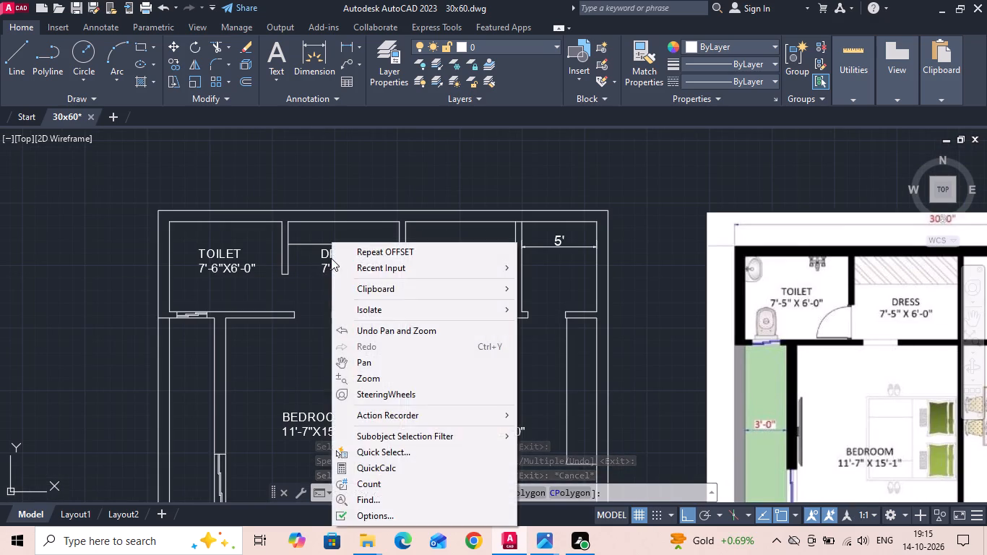
pyautogui.click(330, 257)
pyautogui.rightClick(330, 257)
pyautogui.click(351, 272)
pyautogui.moveTo(357, 274); pyautogui.dragTo(392, 280)
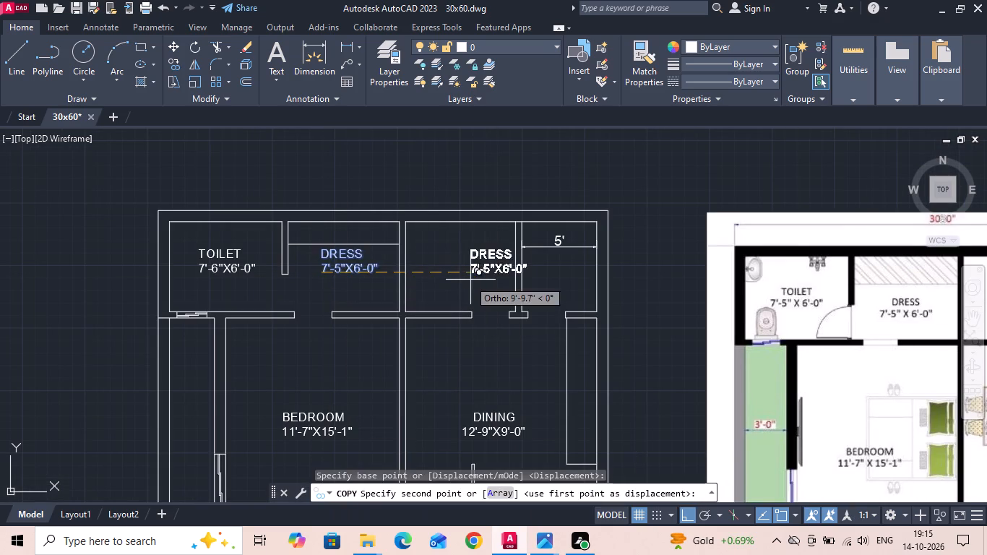
pyautogui.scroll(1, 453, 280)
pyautogui.click(434, 279)
pyautogui.scroll(-1, 422, 280)
pyautogui.press('Escape')
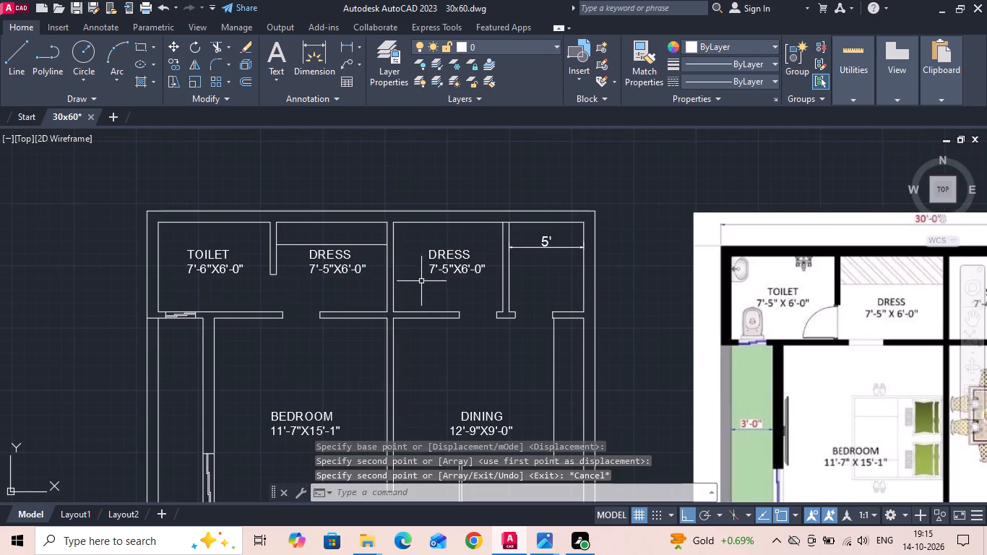
# Edit the copied label in the room east of the dress room to read STORE with size 7'-4"X6'-0".
pyautogui.moveTo(379, 295); pyautogui.dragTo(289, 279, button='middle')
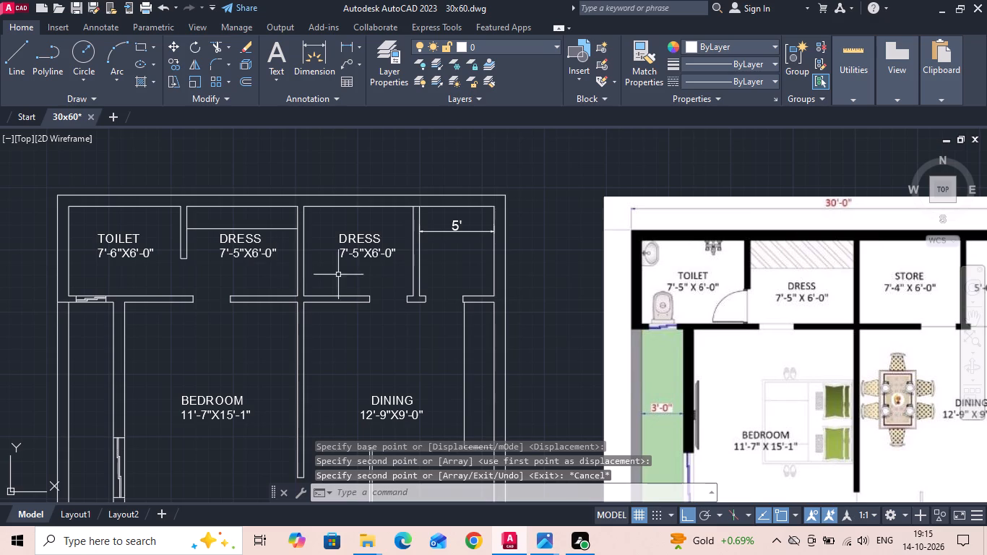
pyautogui.doubleClick(366, 235)
pyautogui.scroll(1, 375, 242)
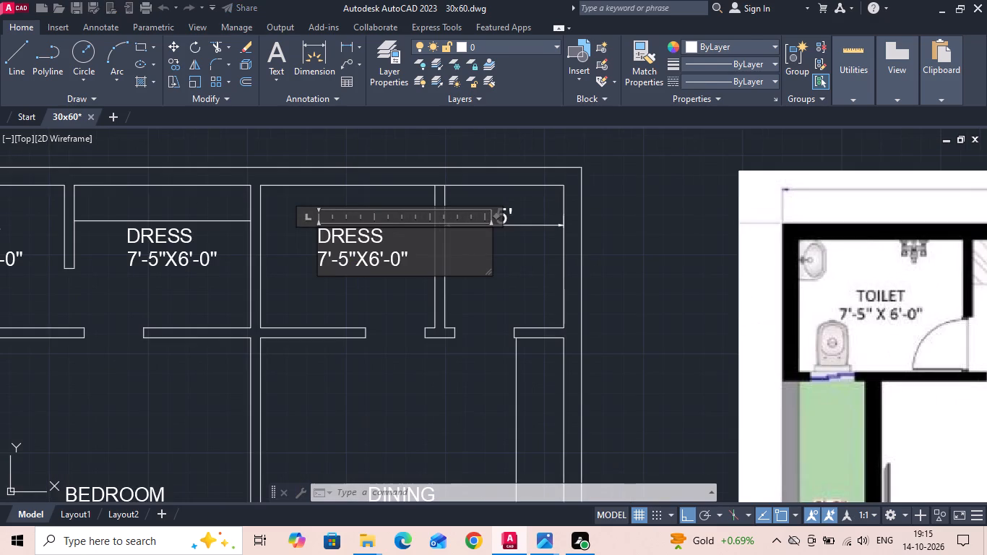
pyautogui.click(387, 245)
pyautogui.press('BackSpace')
pyautogui.press('BackSpace')
pyautogui.press('BackSpace')
pyautogui.press('BackSpace')
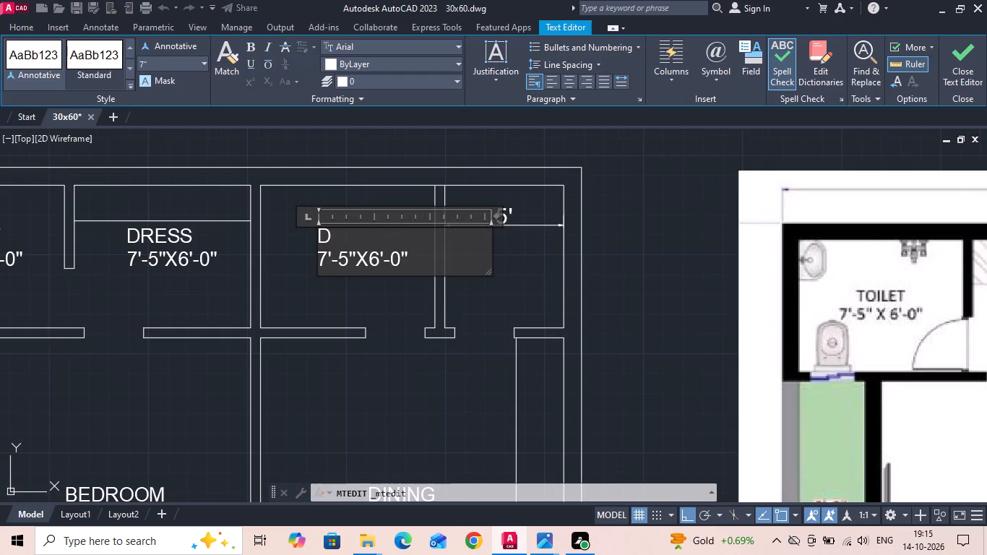
pyautogui.press('BackSpace')
pyautogui.write('DTORE')
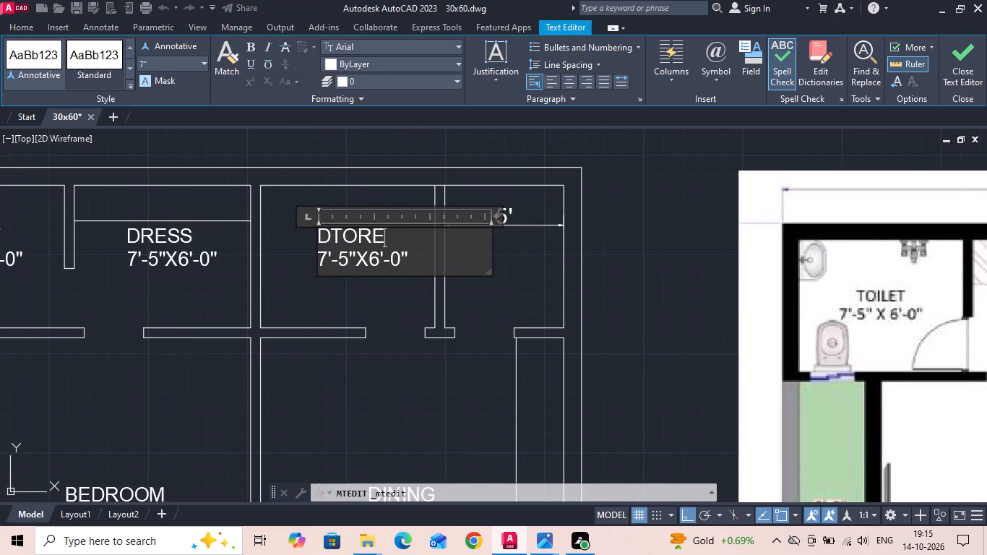
pyautogui.click(334, 239)
pyautogui.press('BackSpace')
pyautogui.press('s')
pyautogui.scroll(-1, 335, 245)
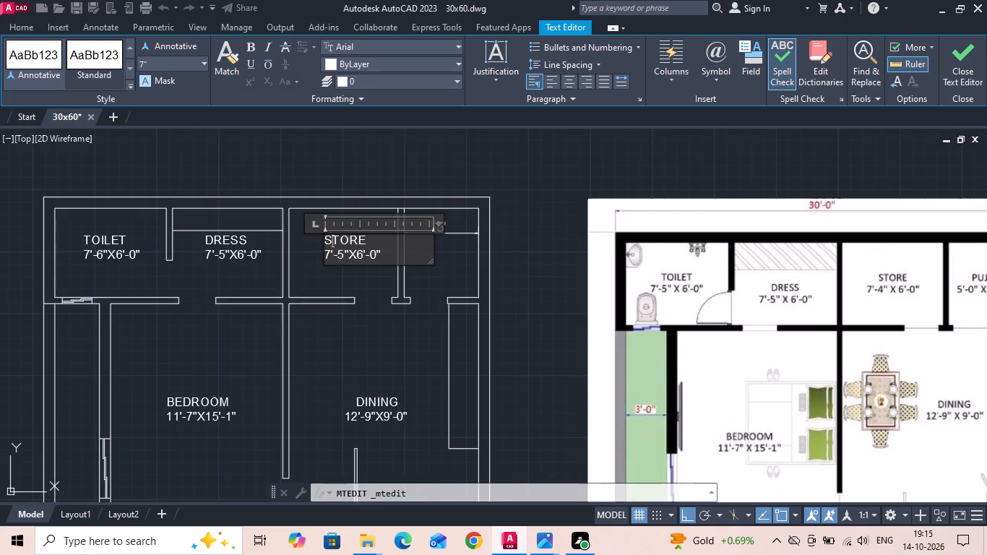
pyautogui.scroll(1, 350, 261)
pyautogui.click(336, 252)
pyautogui.press('BackSpace')
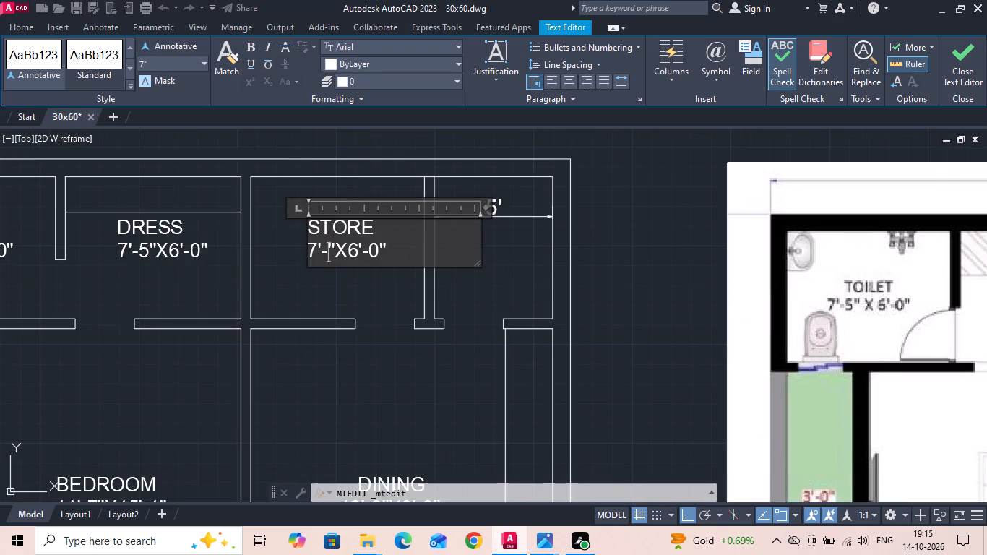
pyautogui.press('4')
pyautogui.scroll(-1, 327, 280)
pyautogui.click(327, 280)
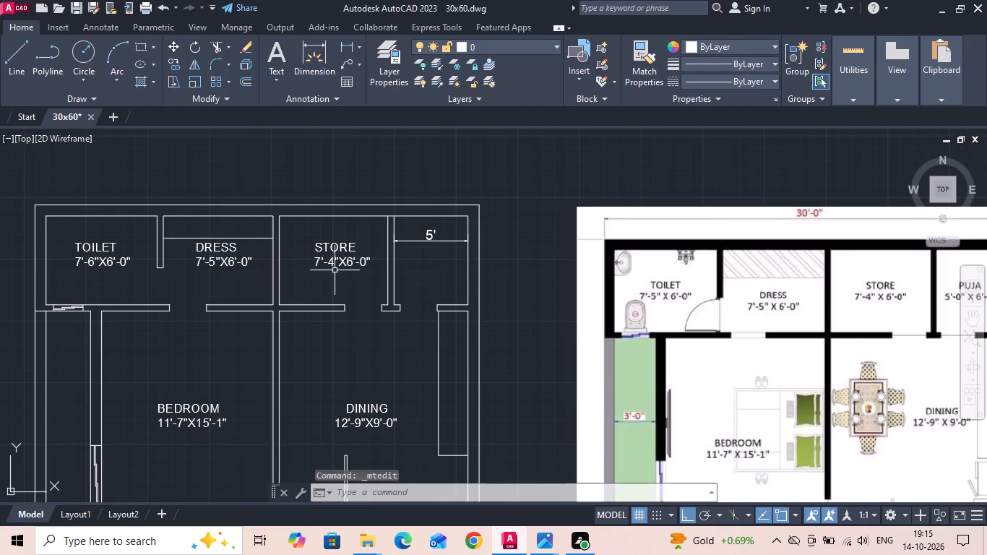
# Copy the store room's label straight east into the northeast corner room.
pyautogui.click(335, 270)
pyautogui.click(329, 246)
pyautogui.rightClick(329, 246)
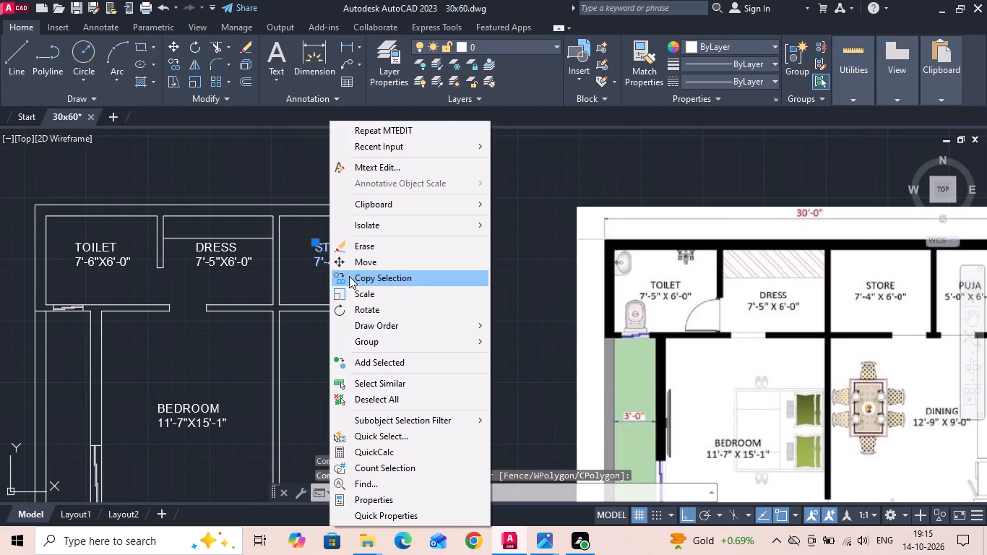
pyautogui.click(349, 276)
pyautogui.moveTo(337, 254); pyautogui.dragTo(347, 257)
pyautogui.scroll(2, 449, 262)
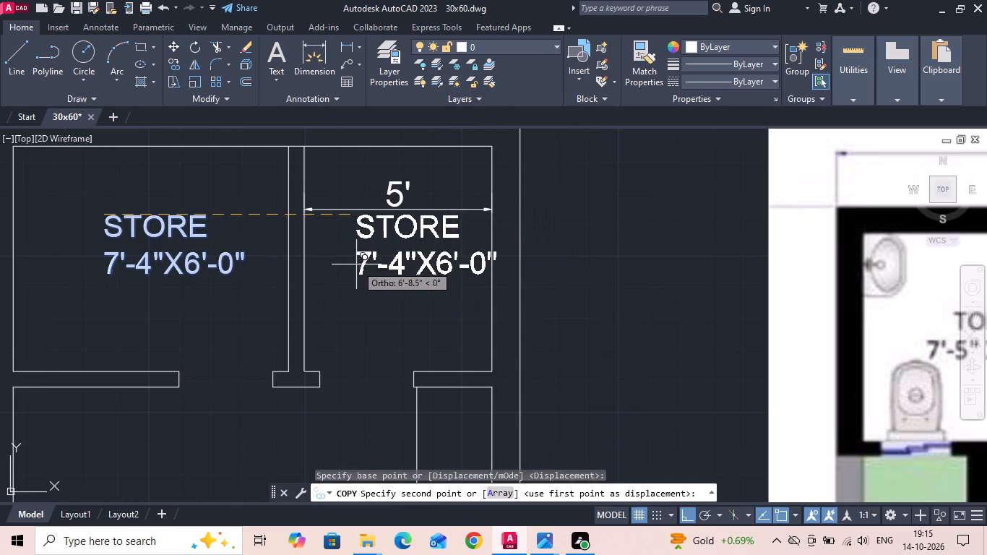
pyautogui.click(341, 263)
pyautogui.press('Escape')
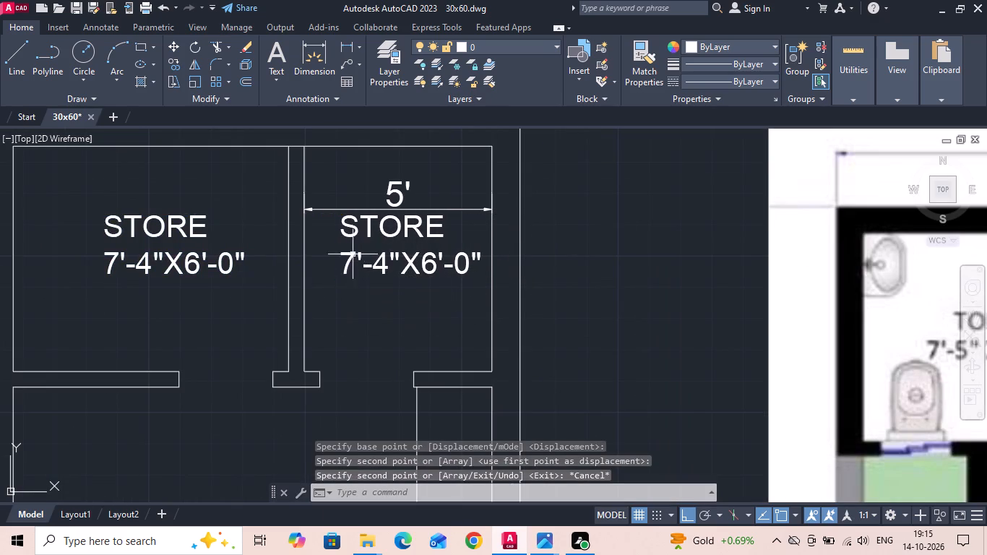
# Edit the copied label in the northeast corner room to read PUJA with size 5'-0"X6'-0".
pyautogui.doubleClick(372, 225)
pyautogui.moveTo(460, 227); pyautogui.dragTo(360, 243)
pyautogui.press('BackSpace')
pyautogui.press('BackSpace')
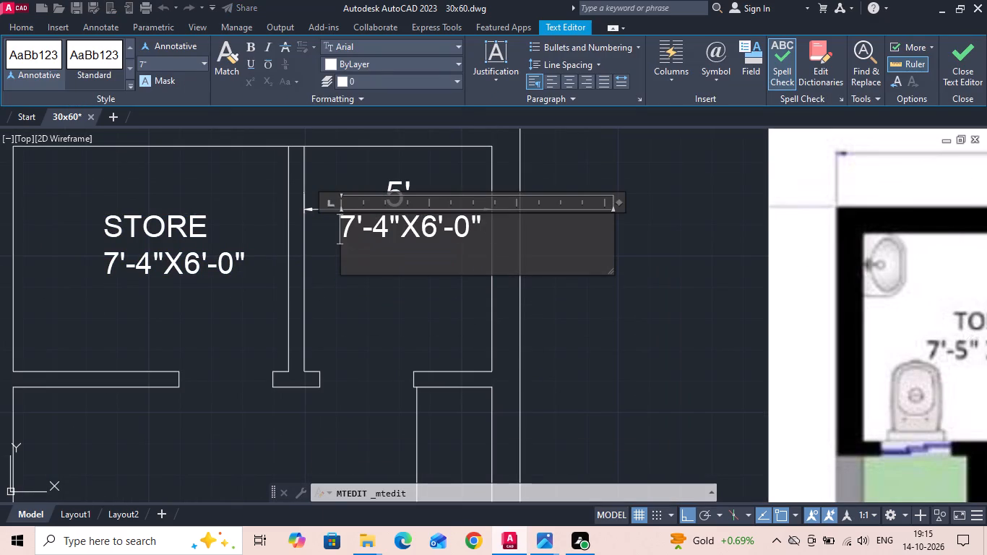
pyautogui.scroll(-2, 353, 246)
pyautogui.write('PUJA')
pyautogui.press('Return')
pyautogui.scroll(1, 354, 249)
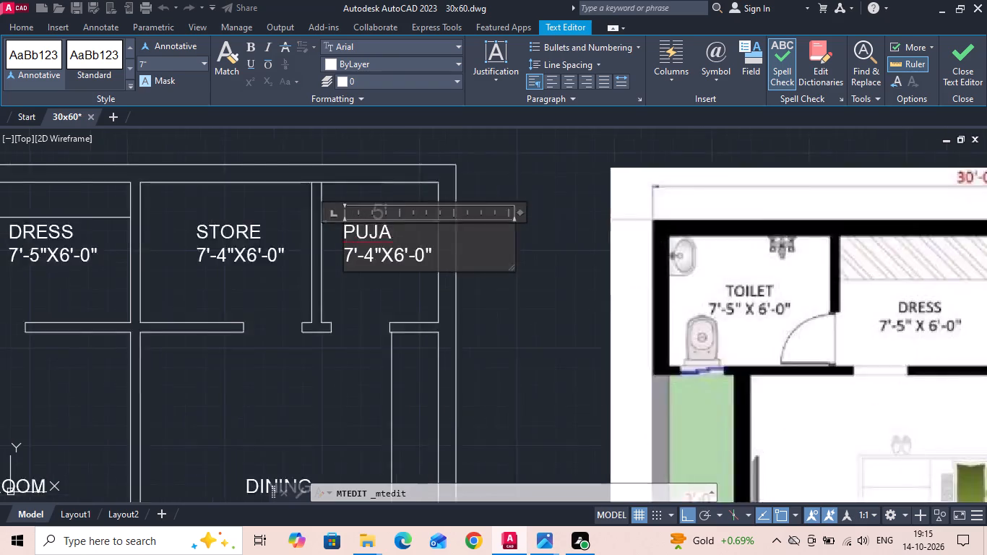
pyautogui.scroll(1, 354, 249)
pyautogui.click(345, 267)
pyautogui.press('BackSpace')
pyautogui.press('5')
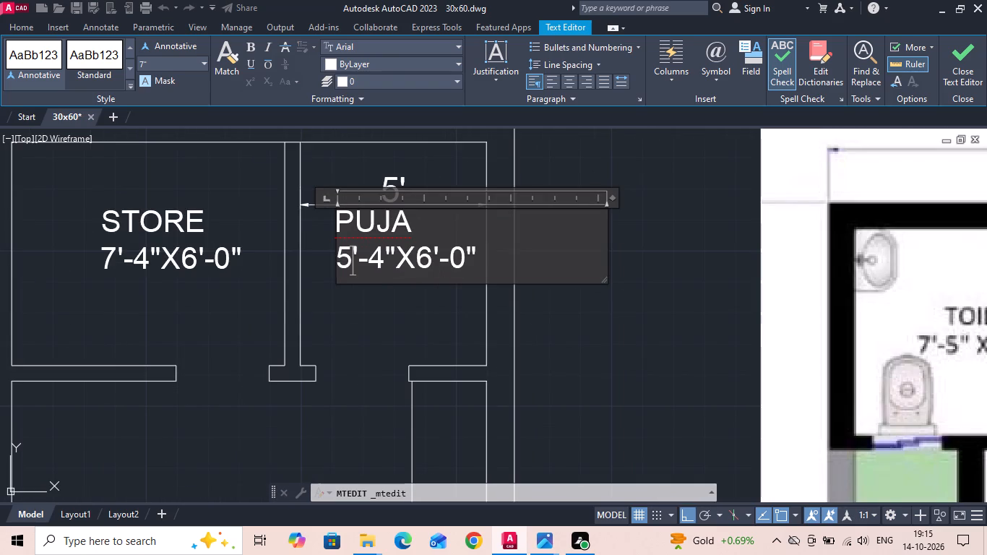
pyautogui.click(384, 269)
pyautogui.press('BackSpace')
pyautogui.press('0')
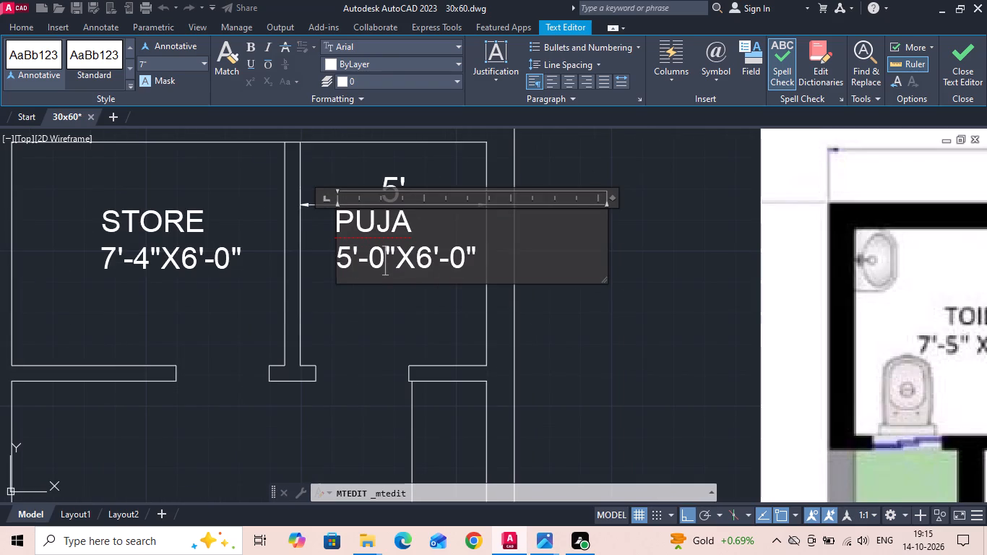
# Indent the PUJA name by three spaces to centre it above its size text.
pyautogui.click(341, 223)
pyautogui.press('space')
pyautogui.press('space')
pyautogui.press('space')
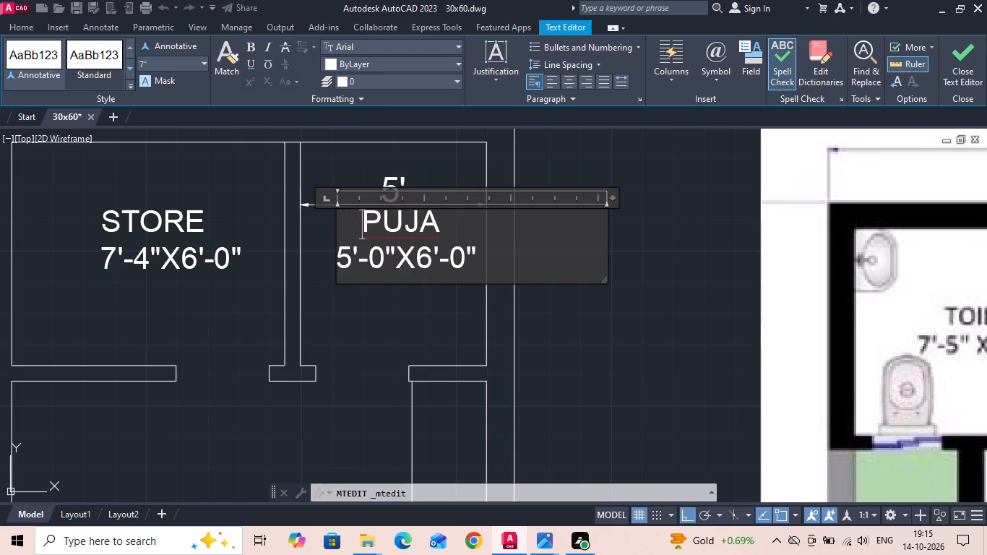
pyautogui.click(357, 295)
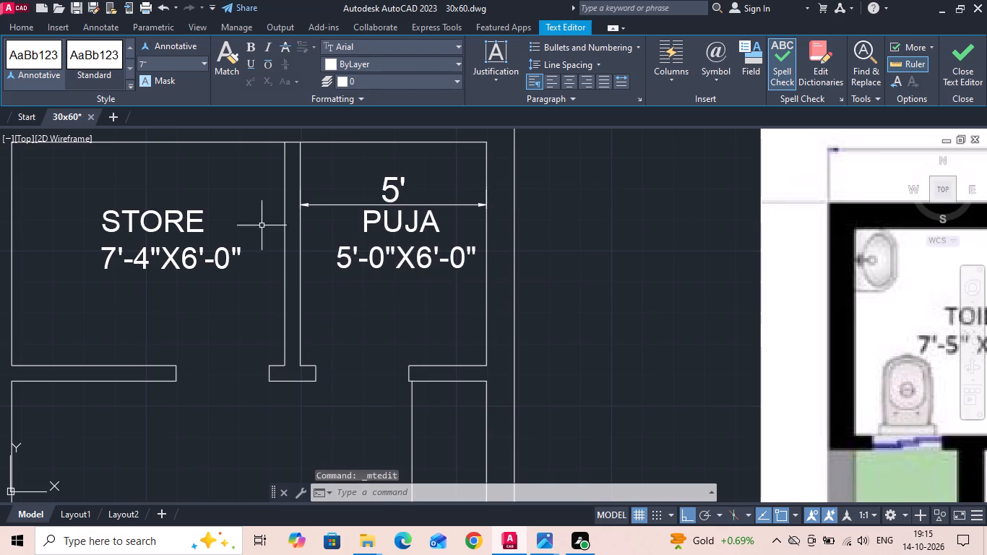
# Indent the STORE name by two spaces to centre it above its size text.
pyautogui.doubleClick(109, 216)
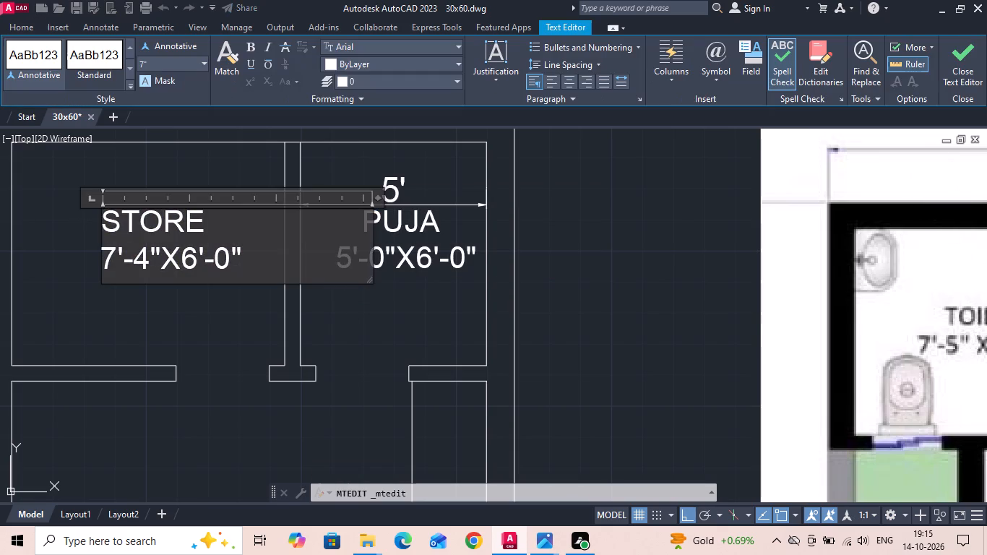
pyautogui.press('space')
pyautogui.press('space')
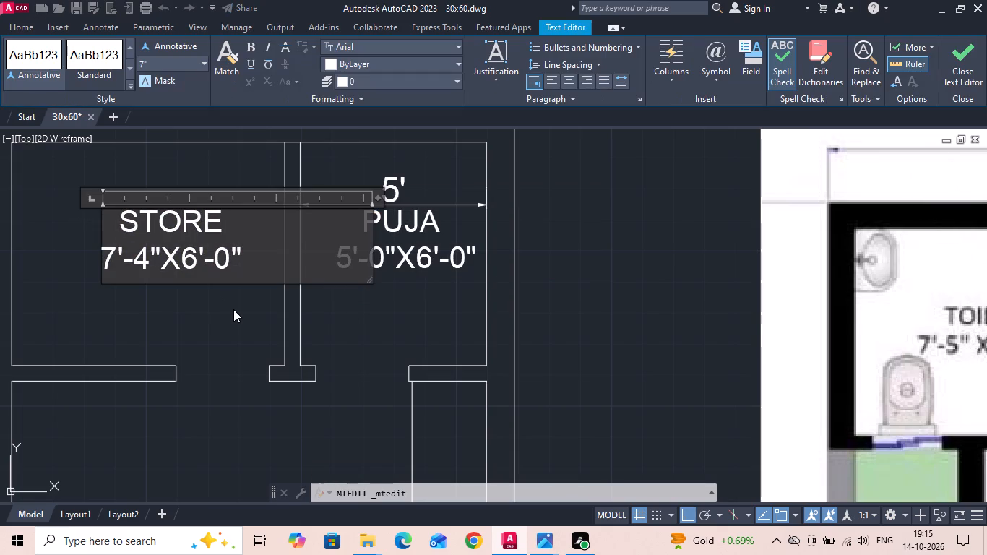
pyautogui.click(233, 309)
# Delete the 5' dimension in the puja room.
pyautogui.scroll(-2, 465, 303)
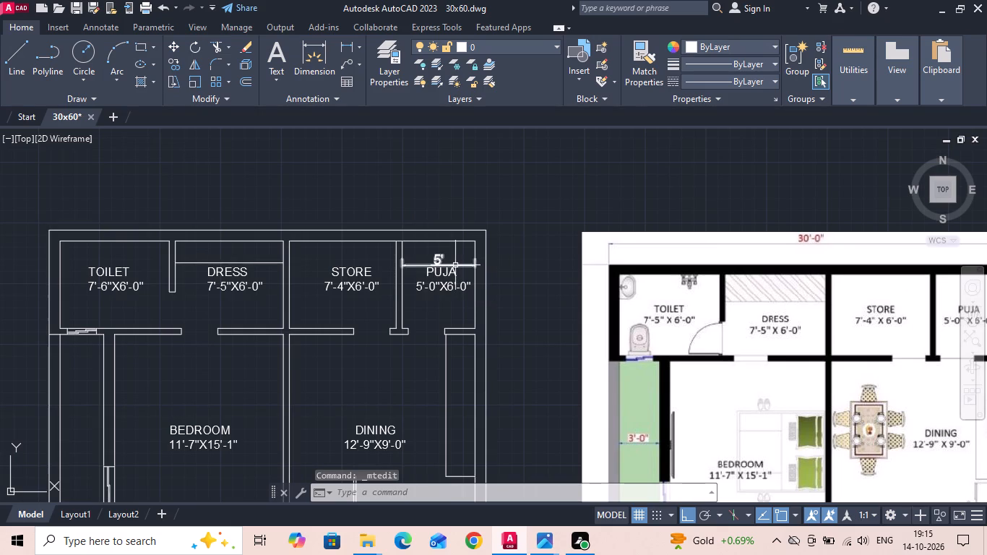
pyautogui.click(455, 265)
pyautogui.press('Delete')
# Trim the inner north wall line between the two faces of the store–puja partition wall.
pyautogui.write('TR')
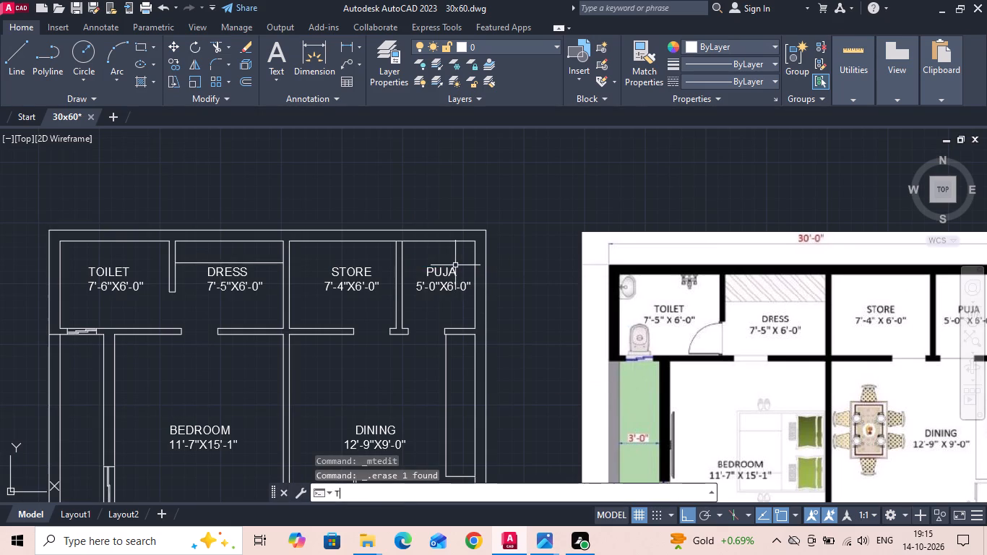
pyautogui.press('space')
pyautogui.press('space')
pyautogui.scroll(2, 436, 264)
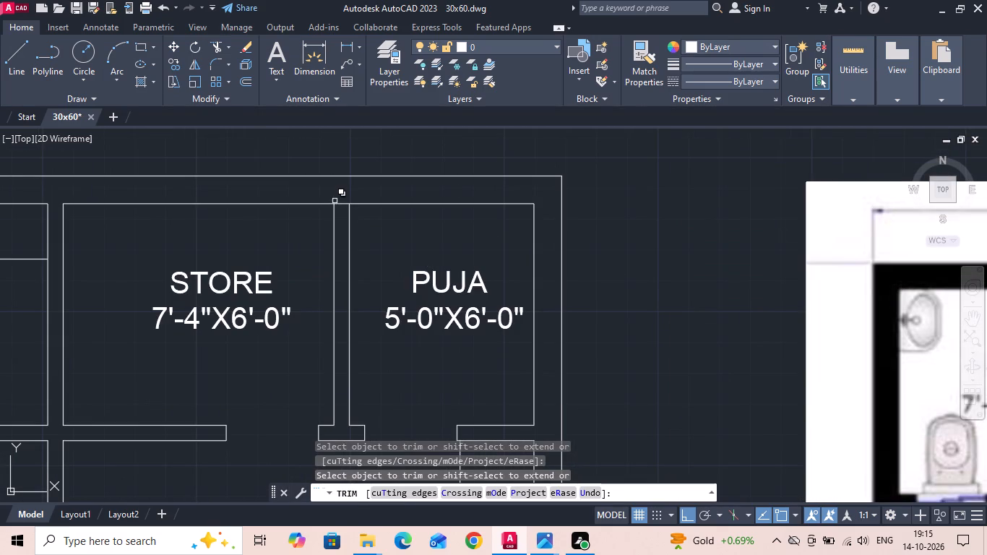
pyautogui.click(339, 204)
pyautogui.press('Escape')
# Move the puja room's label slightly west to centre it in the room.
pyautogui.scroll(-1, 476, 272)
pyautogui.click(507, 289)
pyautogui.click(467, 303)
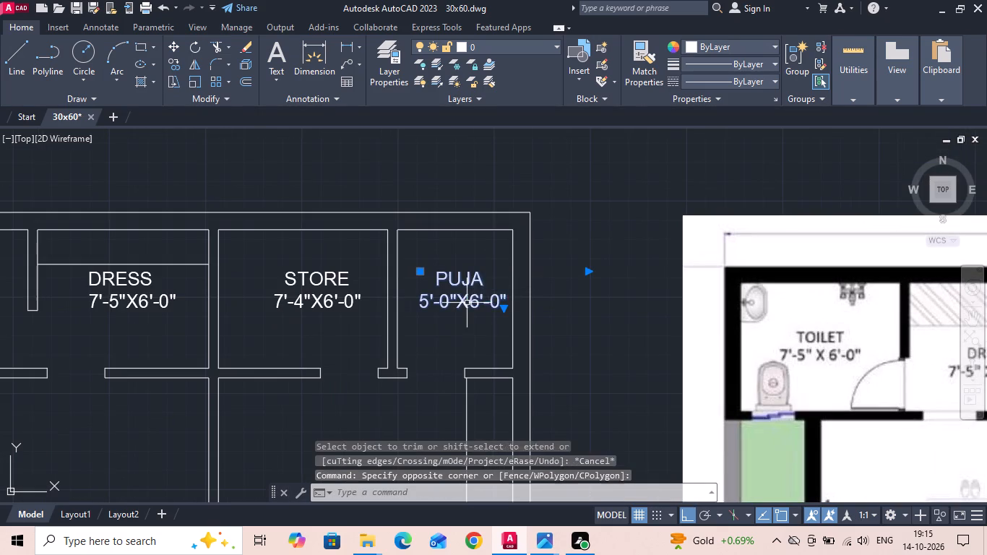
pyautogui.rightClick(467, 303)
pyautogui.click(512, 264)
pyautogui.scroll(1, 609, 303)
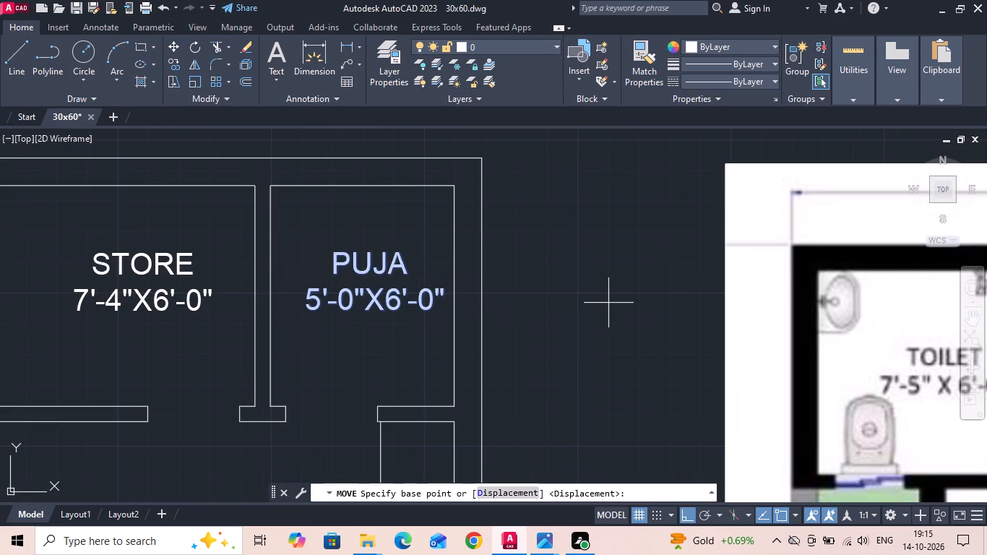
pyautogui.click(608, 306)
pyautogui.click(599, 306)
# Move the store room's label about 7 inches west to centre it in the room.
pyautogui.scroll(-1, 598, 306)
pyautogui.click(314, 303)
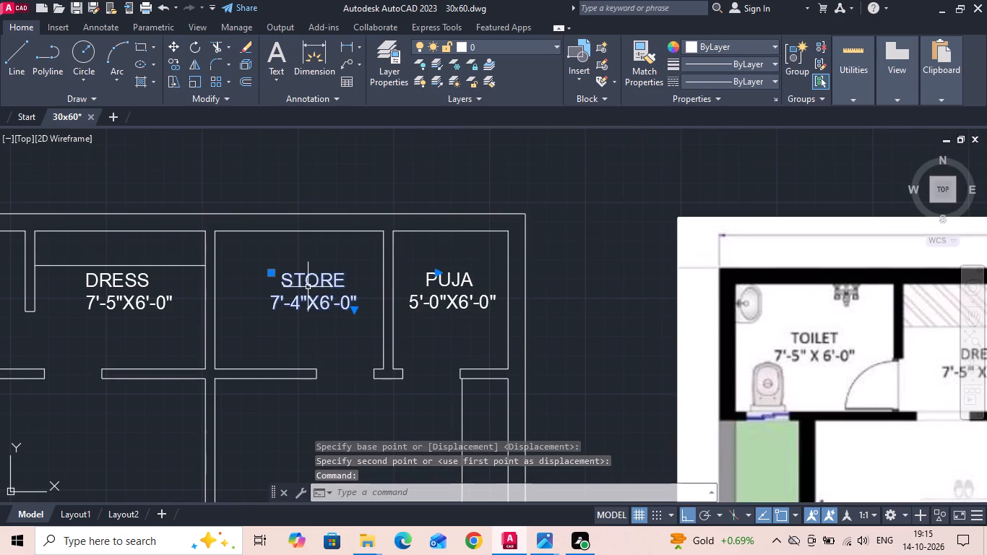
pyautogui.rightClick(308, 287)
pyautogui.click(349, 264)
pyautogui.click(624, 300)
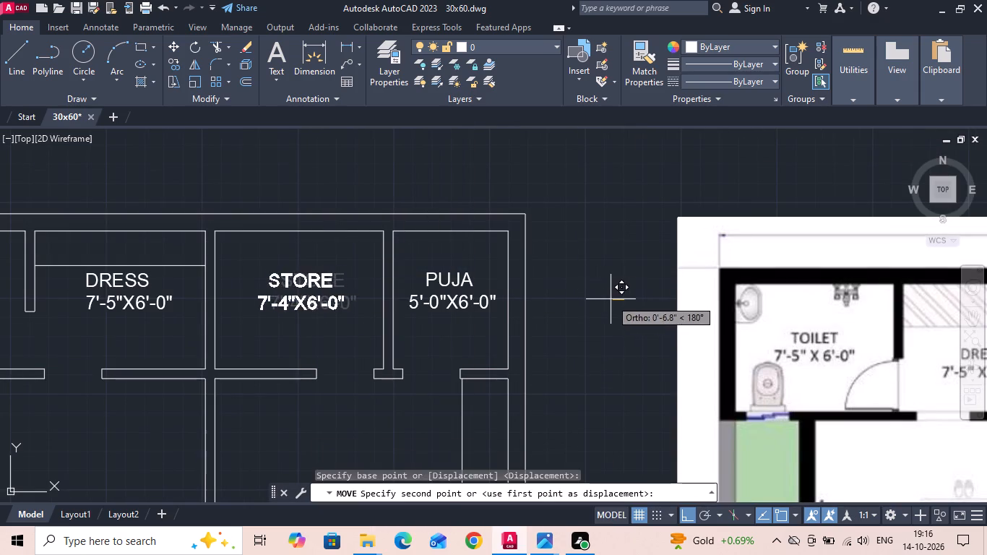
pyautogui.click(611, 299)
# Indent the DRESS name by two spaces to centre it above its size text.
pyautogui.scroll(-2, 623, 301)
pyautogui.scroll(1, 371, 315)
pyautogui.scroll(2, 477, 286)
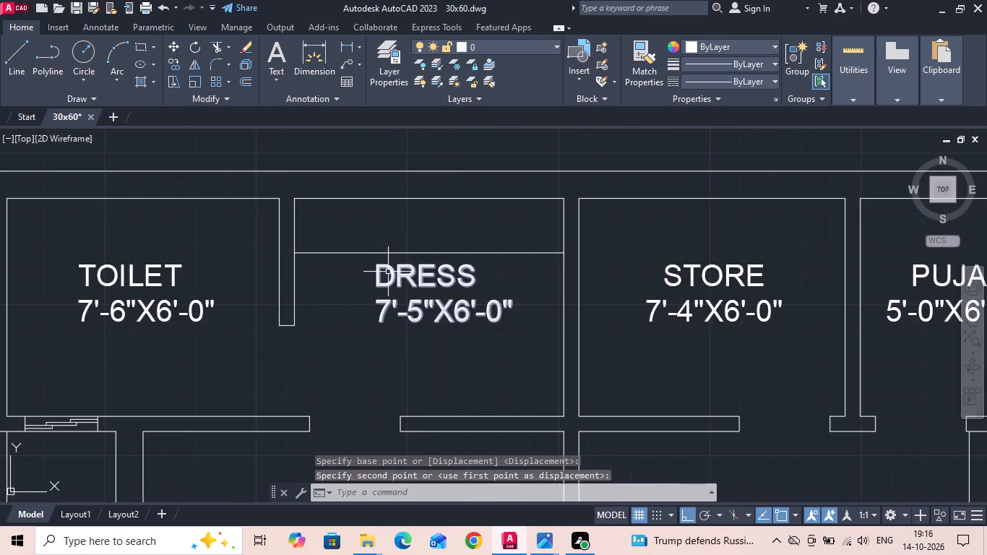
pyautogui.doubleClick(379, 272)
pyautogui.press('space')
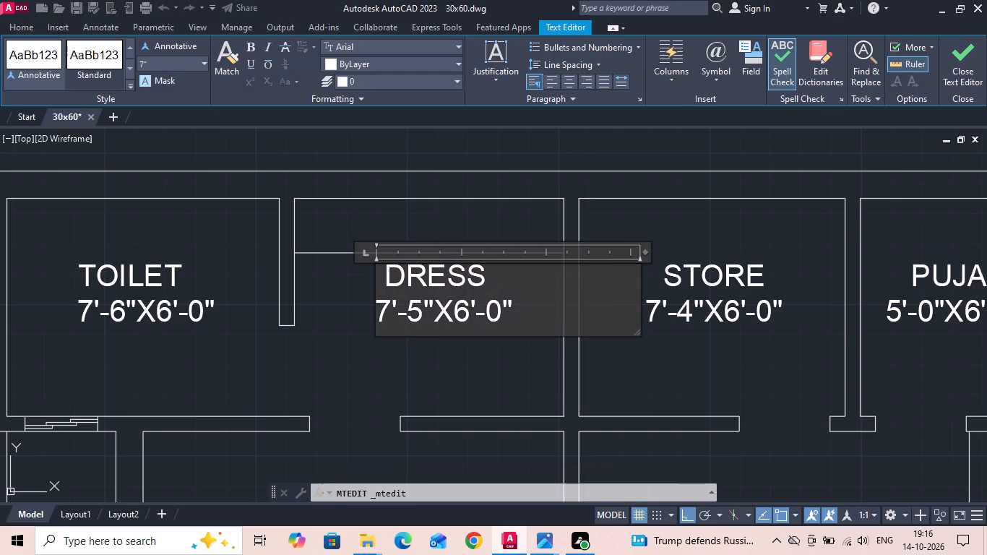
pyautogui.press('space')
pyautogui.click(482, 394)
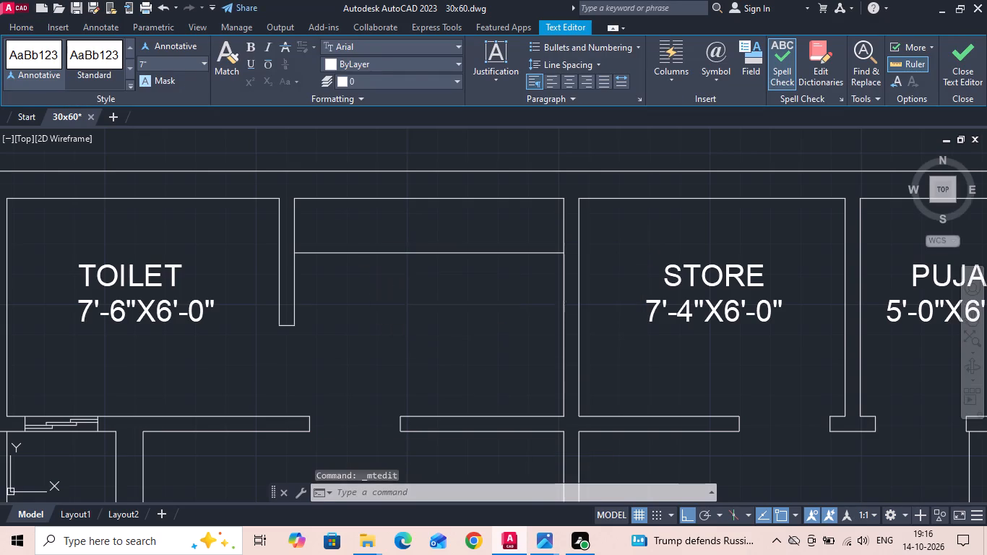
pyautogui.scroll(-1, 475, 356)
pyautogui.scroll(2, 226, 309)
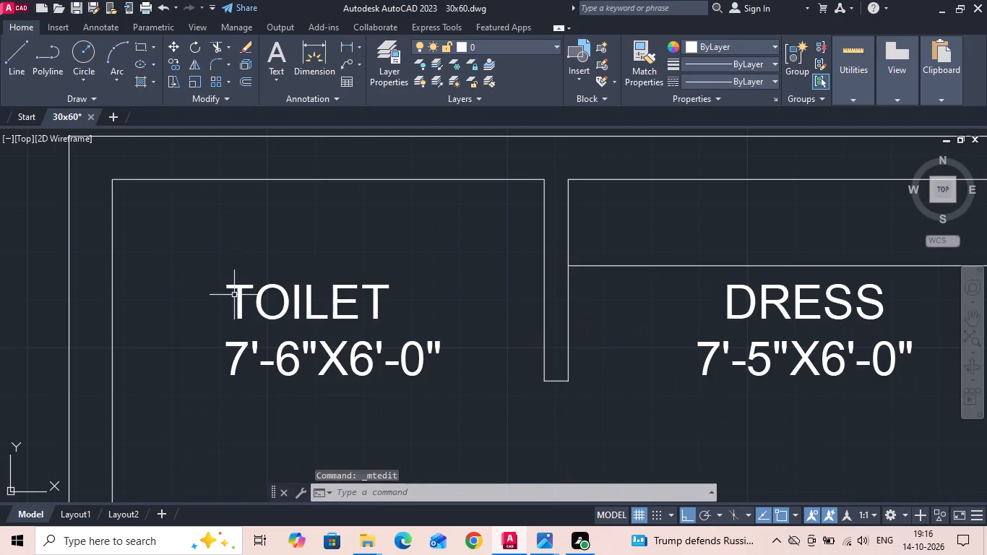
# Indent the TOILET name in the northern 7'-6"X6'-0" toilet by two spaces to centre it above its size text.
pyautogui.doubleClick(238, 288)
pyautogui.press('space')
pyautogui.press('space')
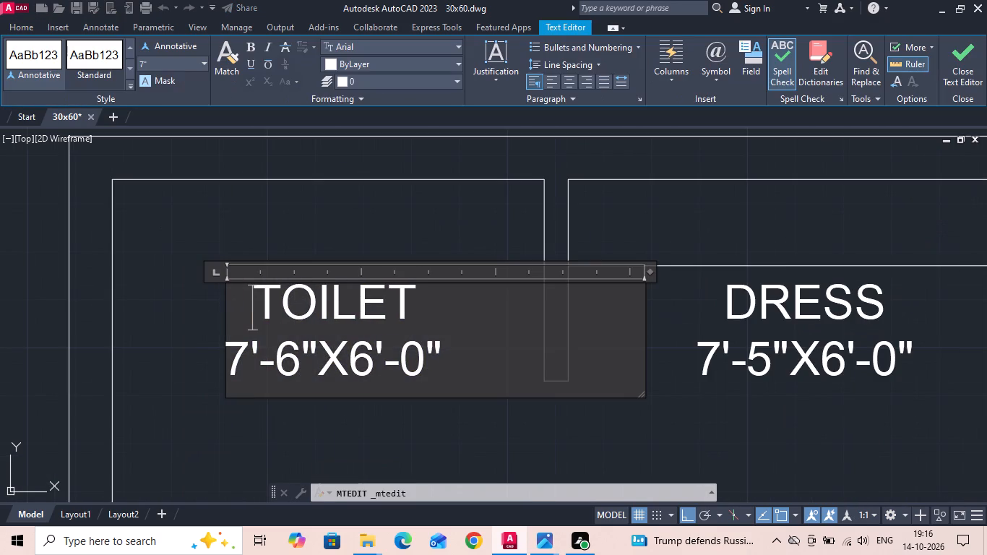
pyautogui.scroll(-2, 392, 244)
pyautogui.click(385, 307)
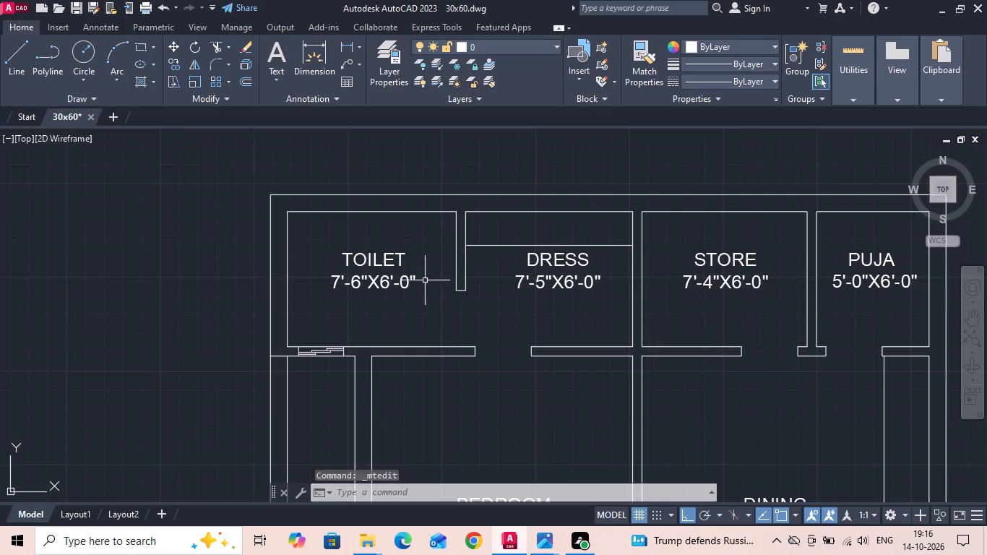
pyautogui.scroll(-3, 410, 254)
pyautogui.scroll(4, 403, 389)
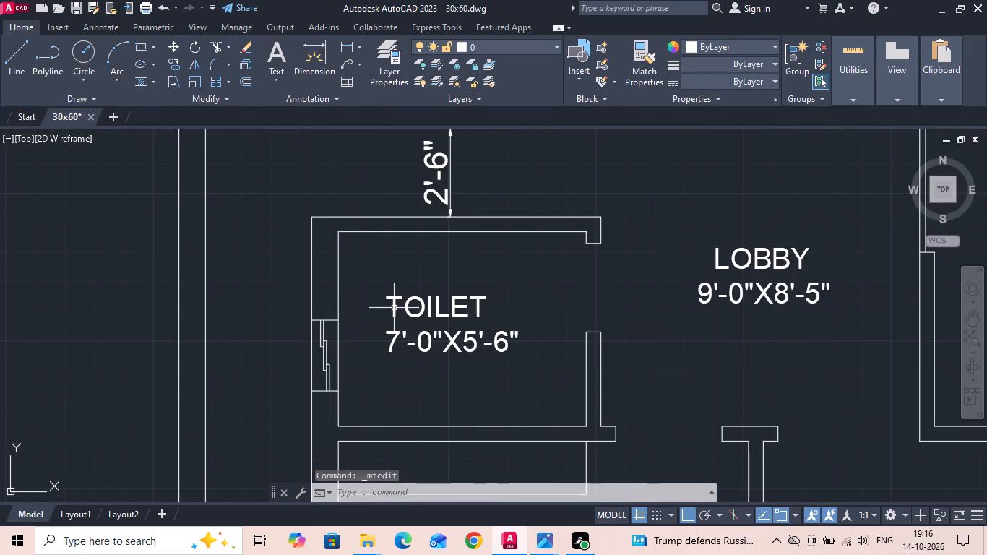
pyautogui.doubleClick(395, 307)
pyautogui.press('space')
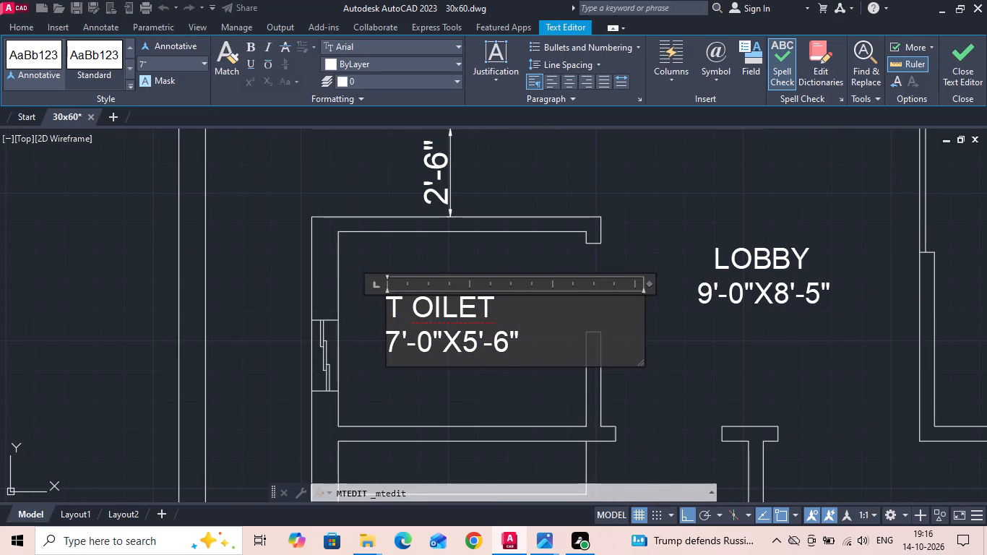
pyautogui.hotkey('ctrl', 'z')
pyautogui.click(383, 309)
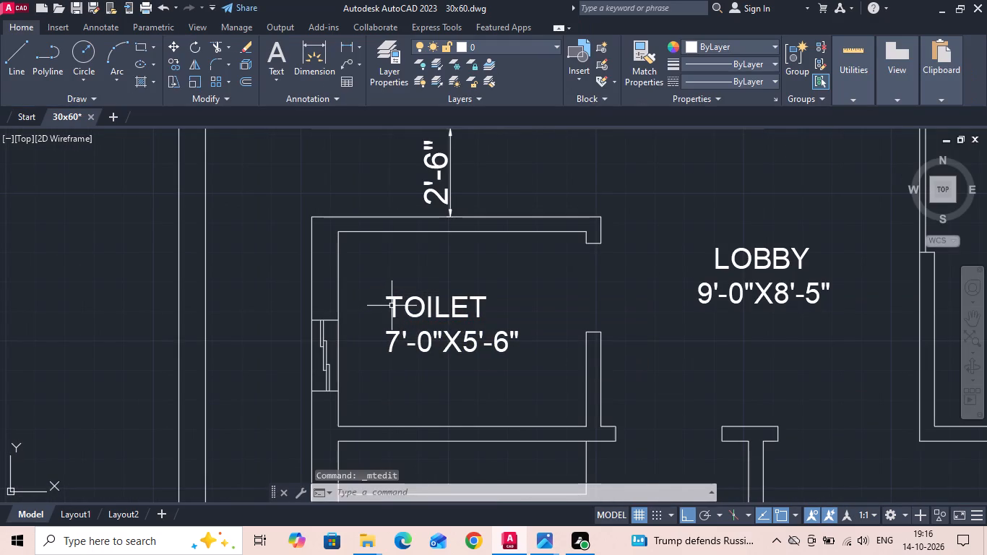
# Indent the TOILET name in the 7'-0"X5'-6" toilet beside the lobby by two spaces to centre it above its size text.
pyautogui.doubleClick(392, 305)
pyautogui.doubleClick(392, 305)
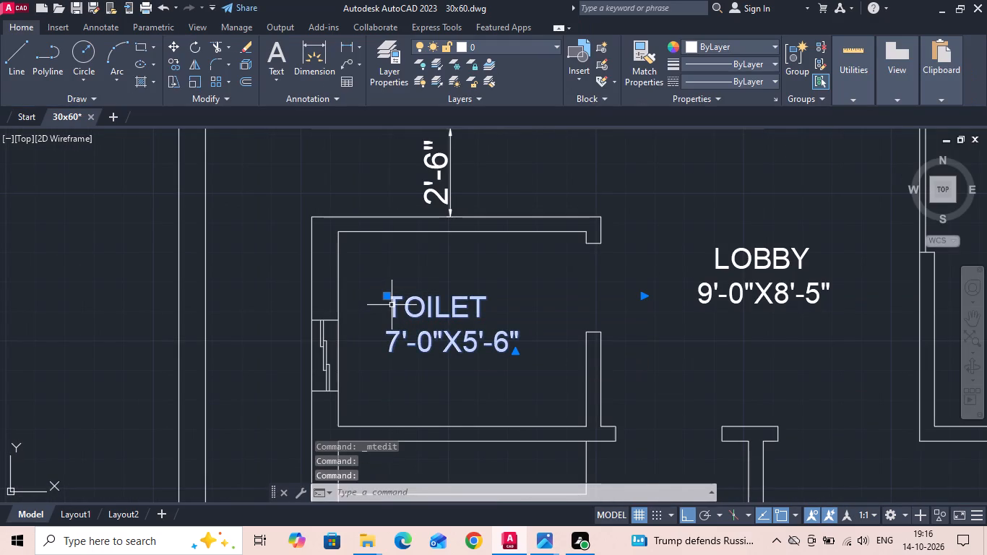
pyautogui.doubleClick(393, 306)
pyautogui.press('space')
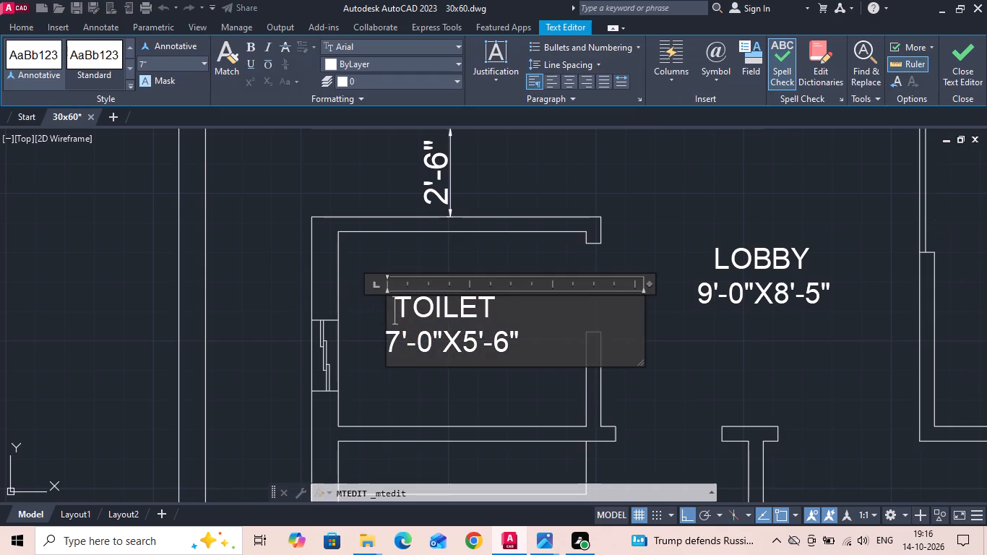
pyautogui.press('space')
pyautogui.click(379, 272)
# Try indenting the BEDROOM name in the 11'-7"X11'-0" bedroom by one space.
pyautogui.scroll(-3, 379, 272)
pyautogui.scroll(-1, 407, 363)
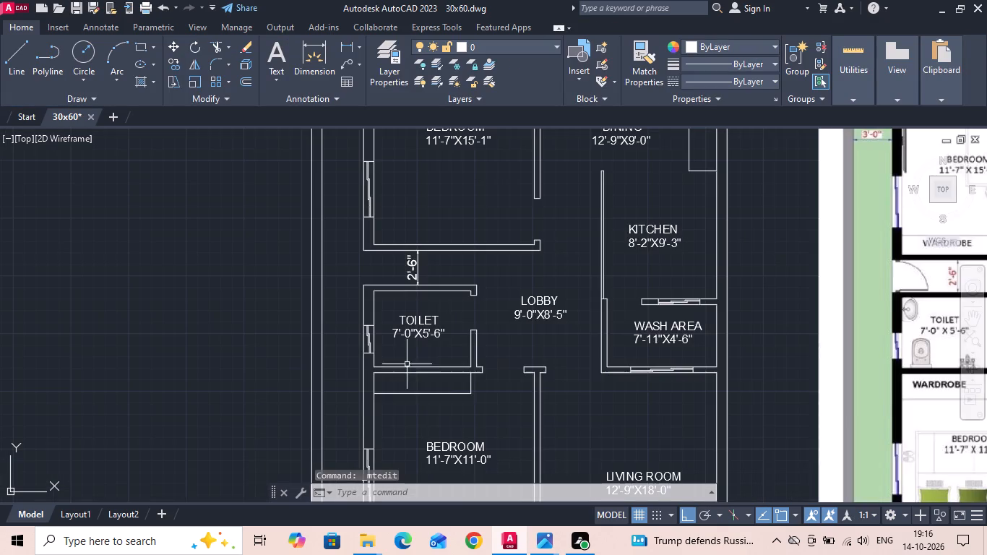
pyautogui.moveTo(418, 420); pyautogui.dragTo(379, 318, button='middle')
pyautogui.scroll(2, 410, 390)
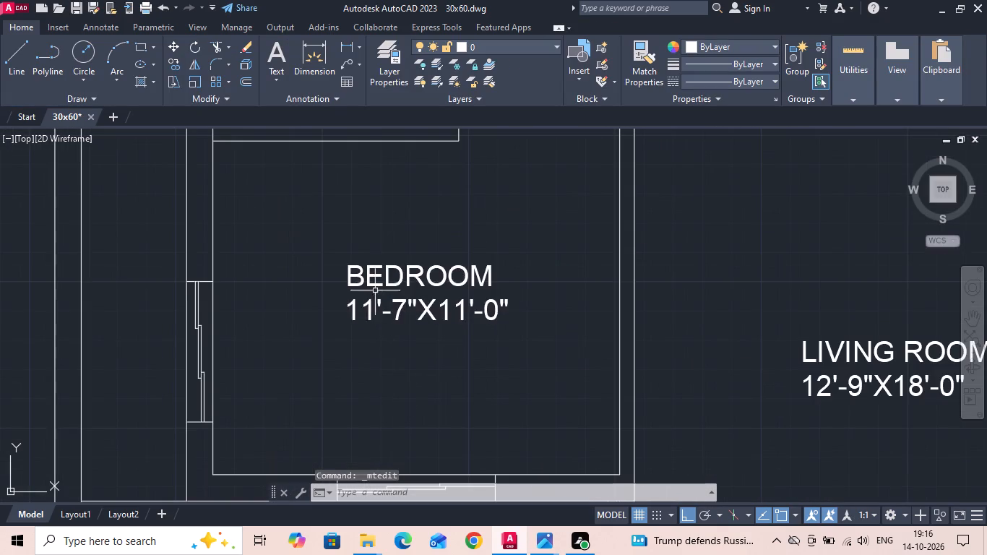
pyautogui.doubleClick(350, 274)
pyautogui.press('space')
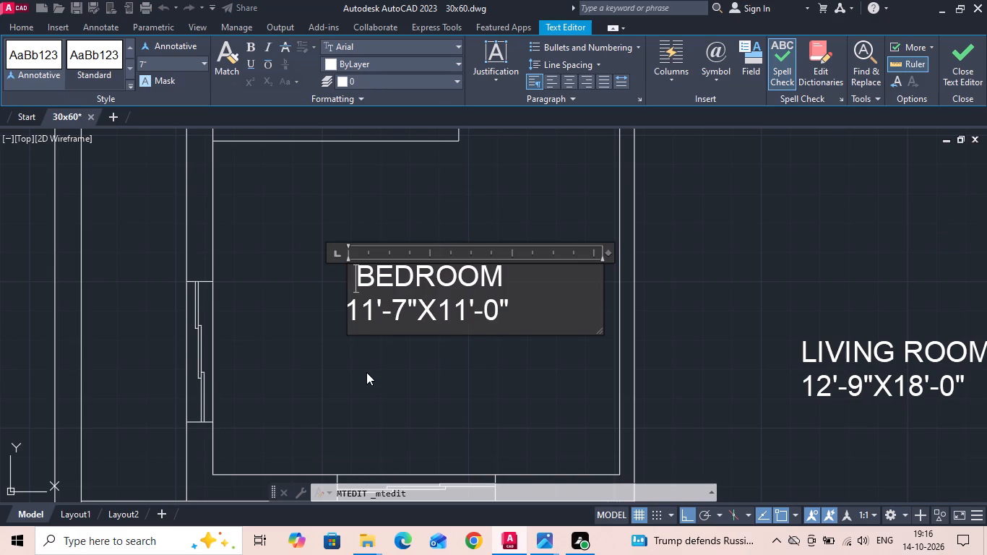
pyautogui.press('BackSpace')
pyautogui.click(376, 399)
# Save the 30x60 drawing.
pyautogui.scroll(-3, 374, 356)
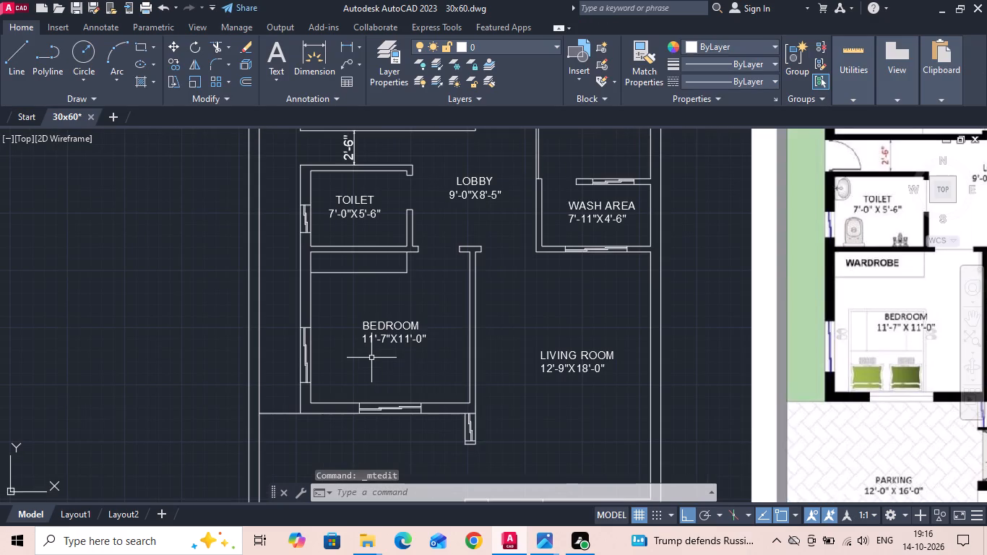
pyautogui.scroll(-1, 371, 360)
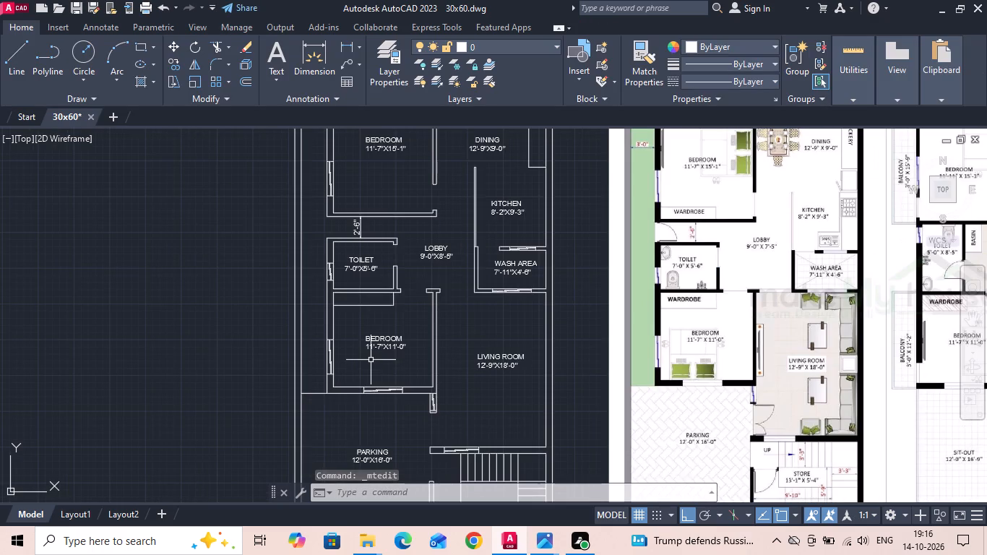
pyautogui.scroll(-1, 398, 349)
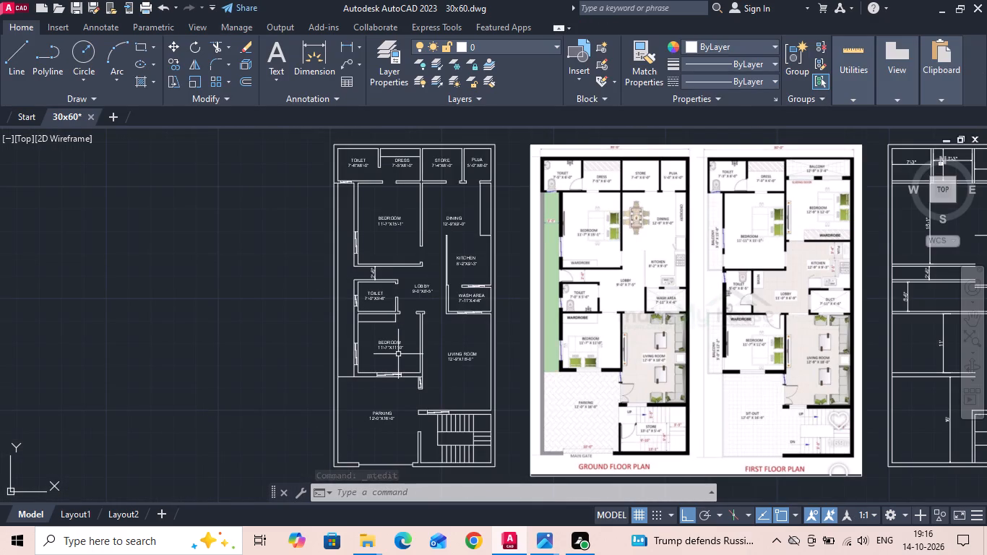
pyautogui.hotkey('ctrl', 's')
pyautogui.hotkey('ctrl', 's')
pyautogui.hotkey('ctrl', 's')
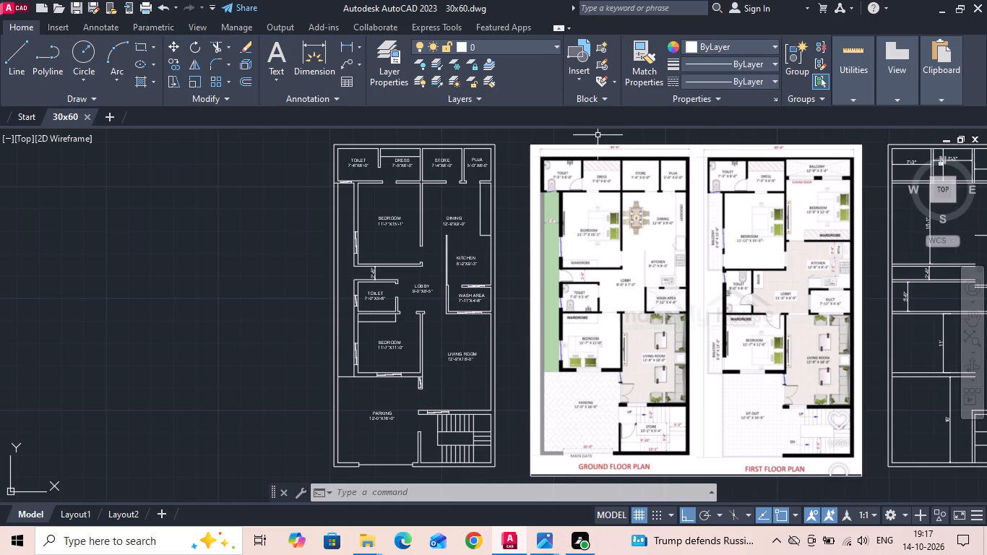
# Delete the entire unfinished duplicate plan on the east side of the reference images.
pyautogui.scroll(2, 421, 291)
pyautogui.scroll(-1, 363, 277)
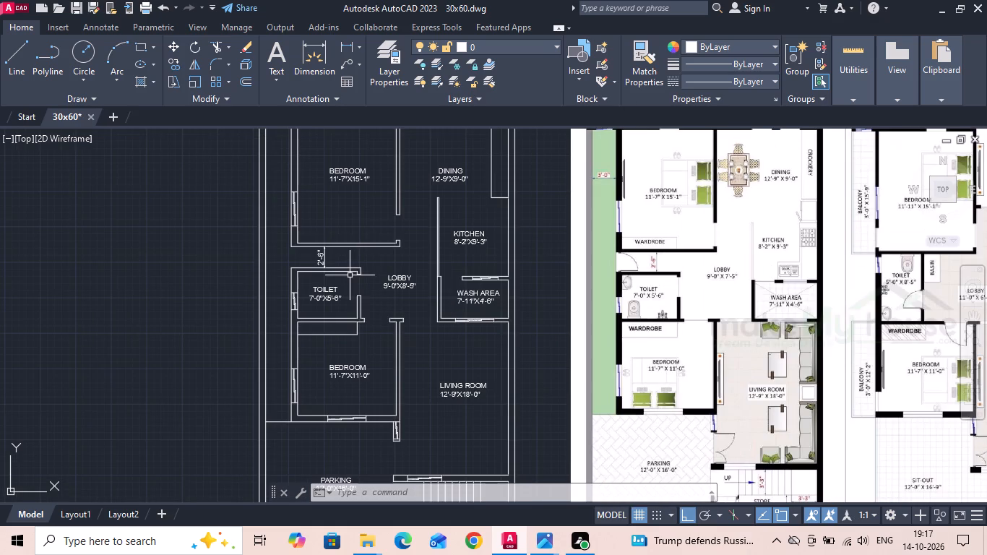
pyautogui.scroll(-2, 358, 243)
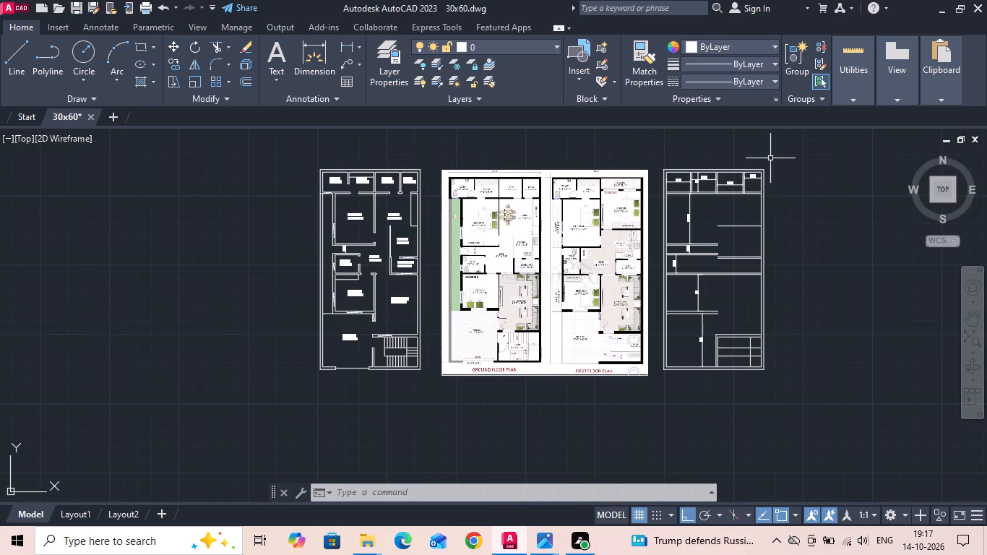
pyautogui.moveTo(777, 155); pyautogui.dragTo(774, 189)
pyautogui.click(662, 394)
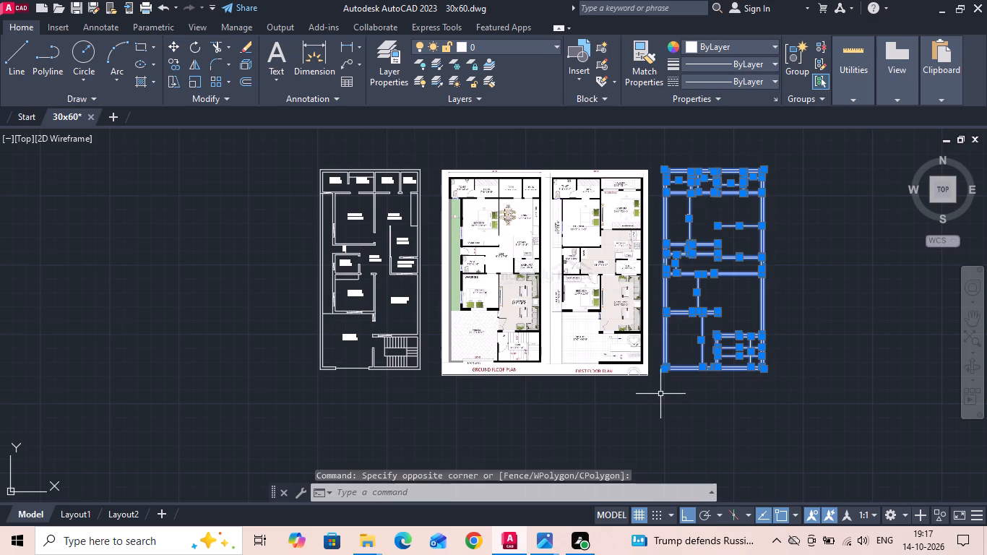
pyautogui.press('Delete')
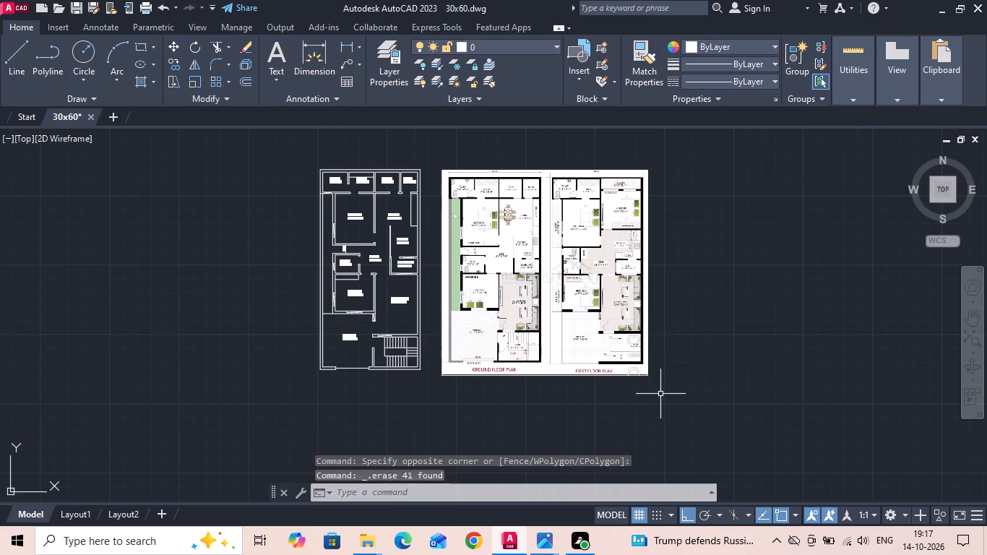
# Copy the dining room's label horizontally east onto the narrow counter along the dining area's east wall.
pyautogui.scroll(1, 400, 193)
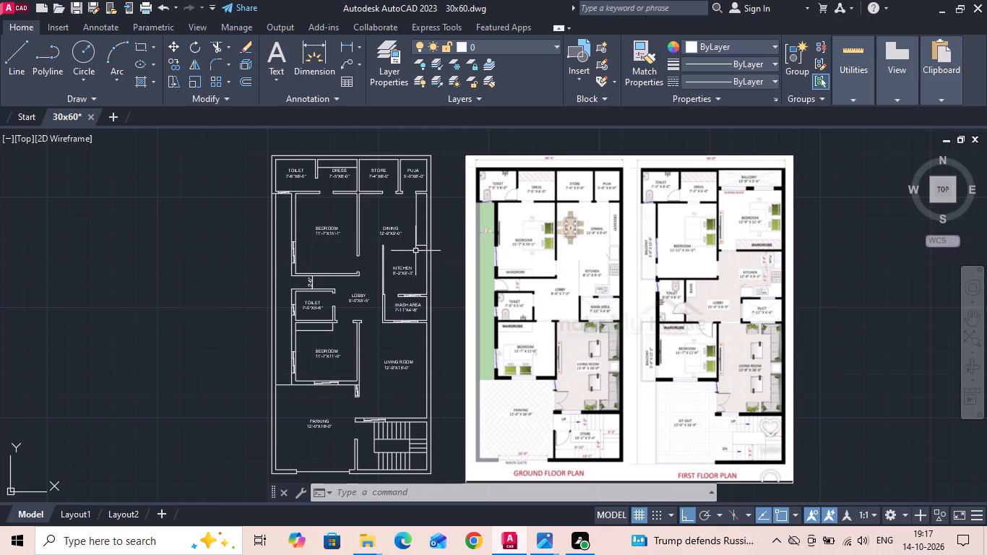
pyautogui.scroll(1, 376, 257)
pyautogui.click(396, 209)
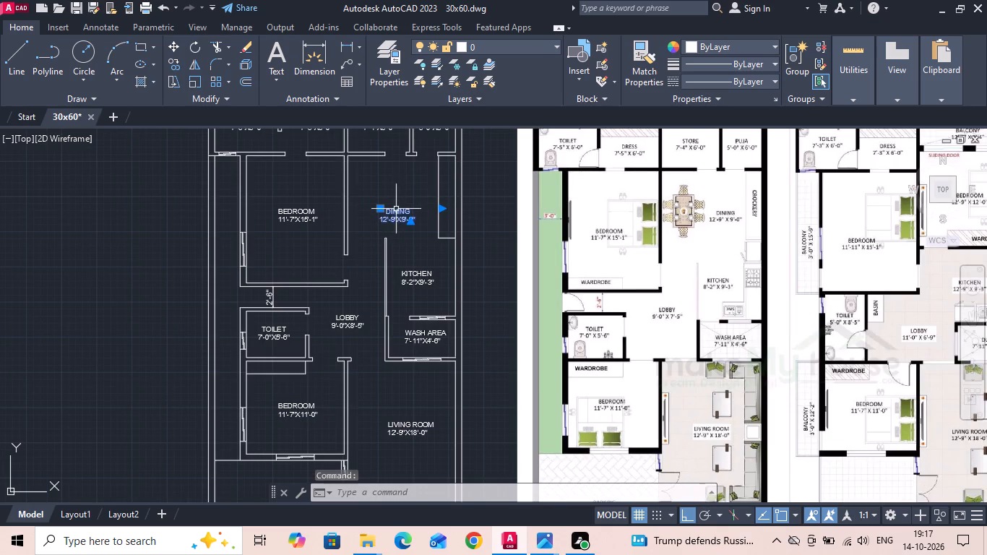
pyautogui.rightClick(396, 210)
pyautogui.click(448, 280)
pyautogui.scroll(2, 428, 185)
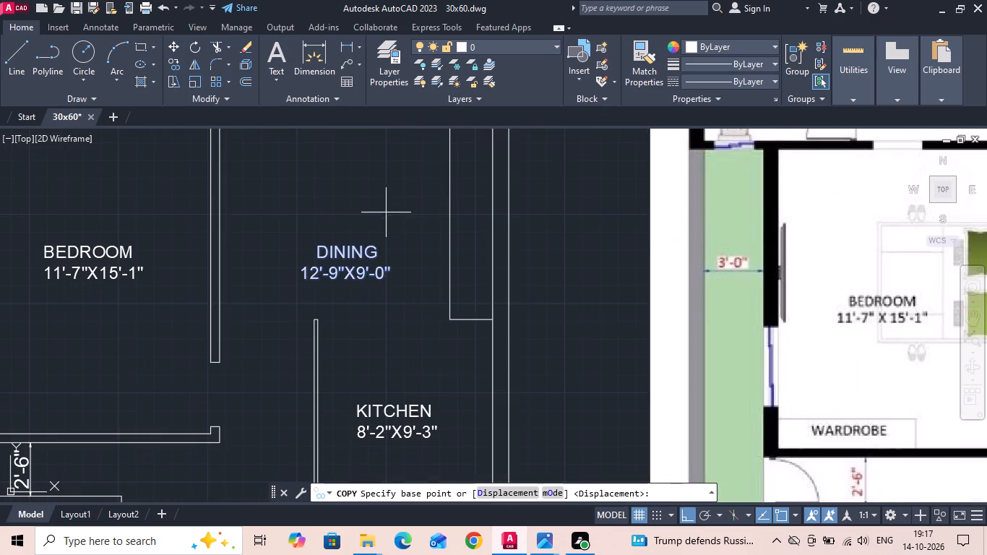
pyautogui.moveTo(374, 229); pyautogui.dragTo(390, 233)
pyautogui.click(512, 231)
pyautogui.press('Escape')
# Replace the copied dining label's name and size text with CROCKERY.
pyautogui.doubleClick(470, 255)
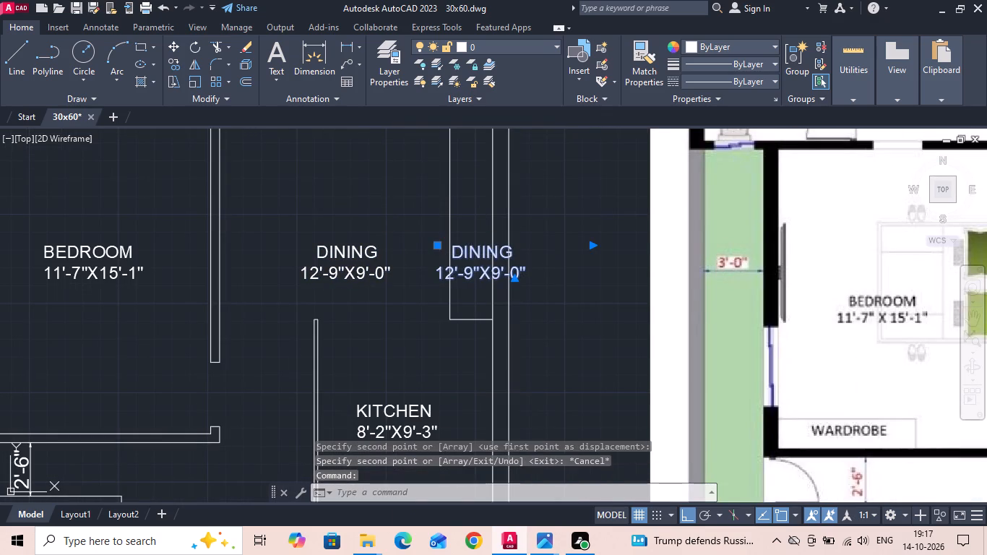
pyautogui.scroll(-2, 487, 309)
pyautogui.scroll(2, 533, 294)
pyautogui.moveTo(475, 306); pyautogui.dragTo(350, 307)
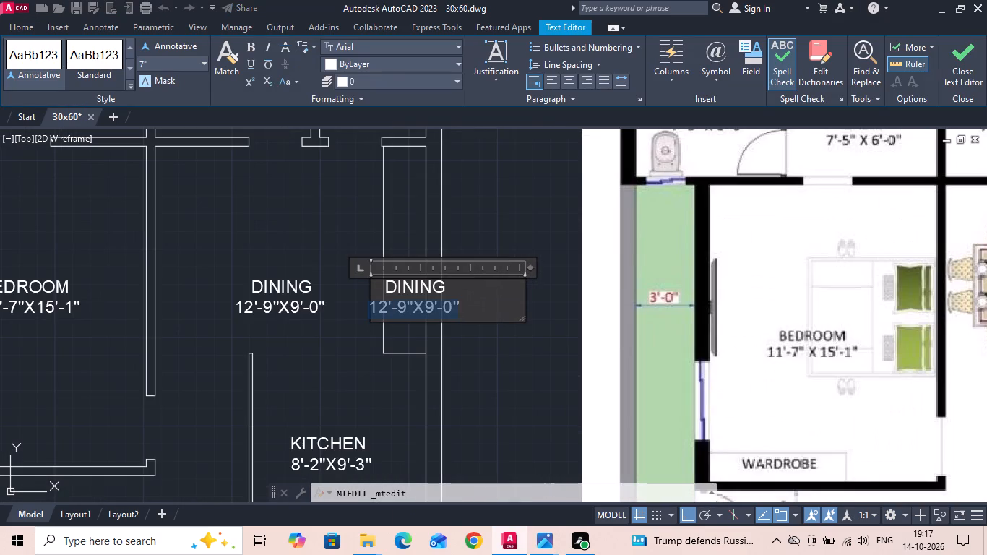
pyautogui.moveTo(350, 307); pyautogui.dragTo(335, 304)
pyautogui.press('BackSpace')
pyautogui.press('BackSpace')
pyautogui.press('BackSpace')
pyautogui.press('BackSpace')
pyautogui.press('BackSpace')
pyautogui.press('BackSpace')
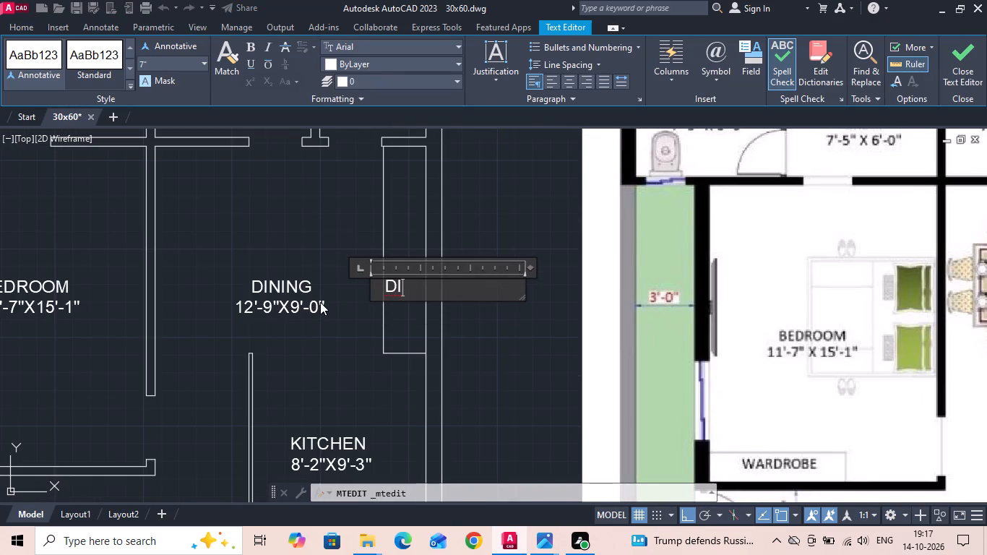
pyautogui.moveTo(315, 311); pyautogui.dragTo(251, 322, button='middle')
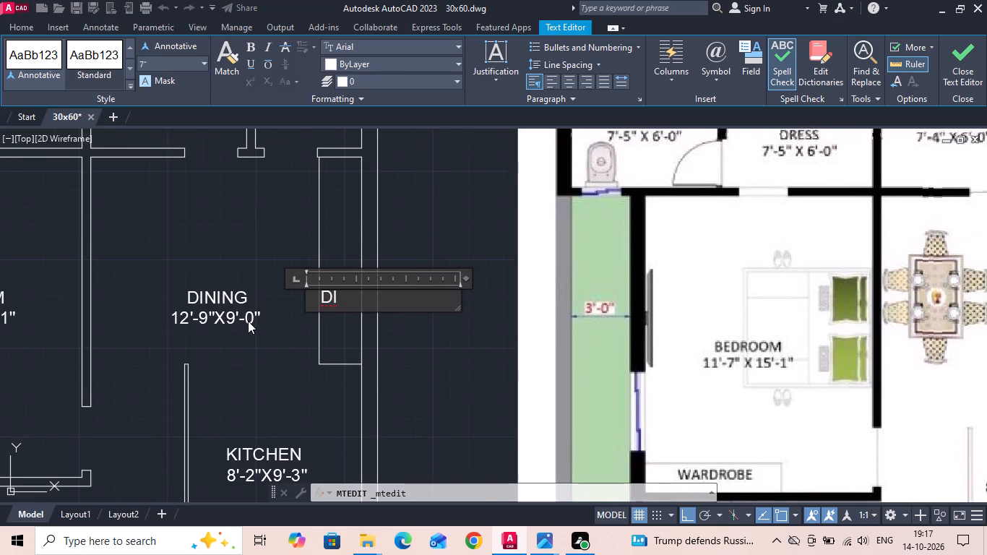
pyautogui.moveTo(248, 320); pyautogui.dragTo(135, 319, button='middle')
pyautogui.scroll(1, 135, 319)
pyautogui.scroll(-1, 133, 317)
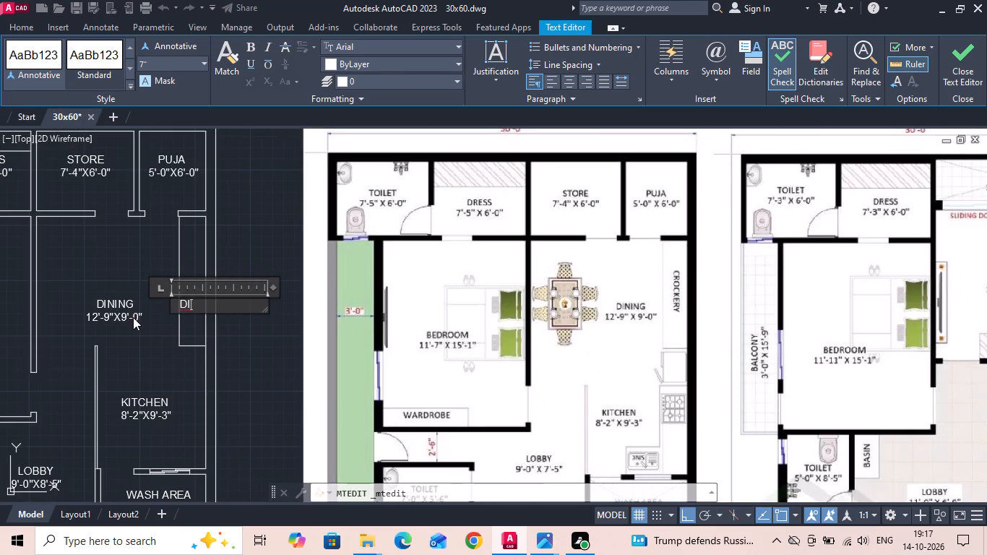
pyautogui.press('BackSpace')
pyautogui.press('BackSpace')
pyautogui.press('c')
pyautogui.press('r')
pyautogui.press('o')
pyautogui.press('c')
pyautogui.write('KERY')
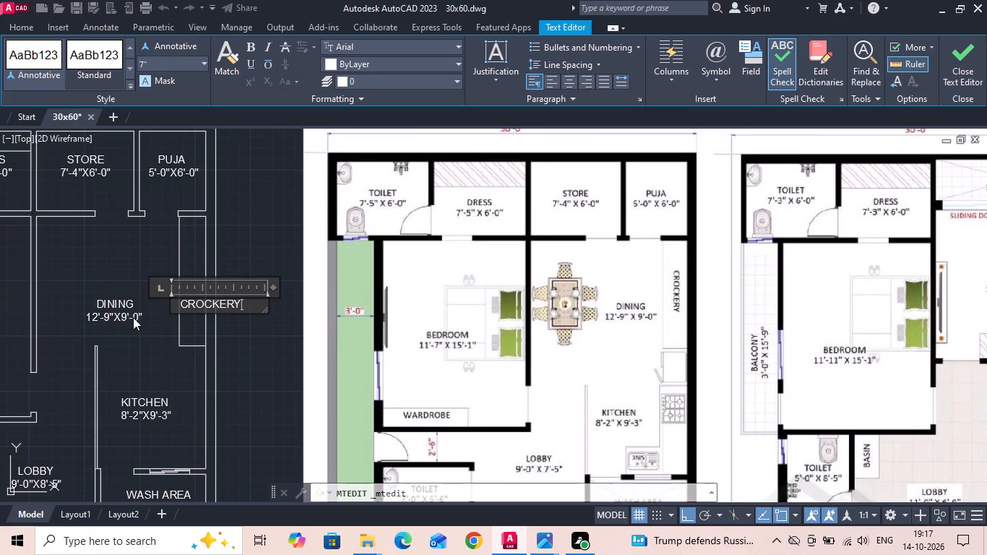
pyautogui.click(158, 345)
# Rotate the CROCKERY label to 270° so it reads vertically downward, as in the reference image.
pyautogui.moveTo(162, 345); pyautogui.dragTo(325, 267, button='middle')
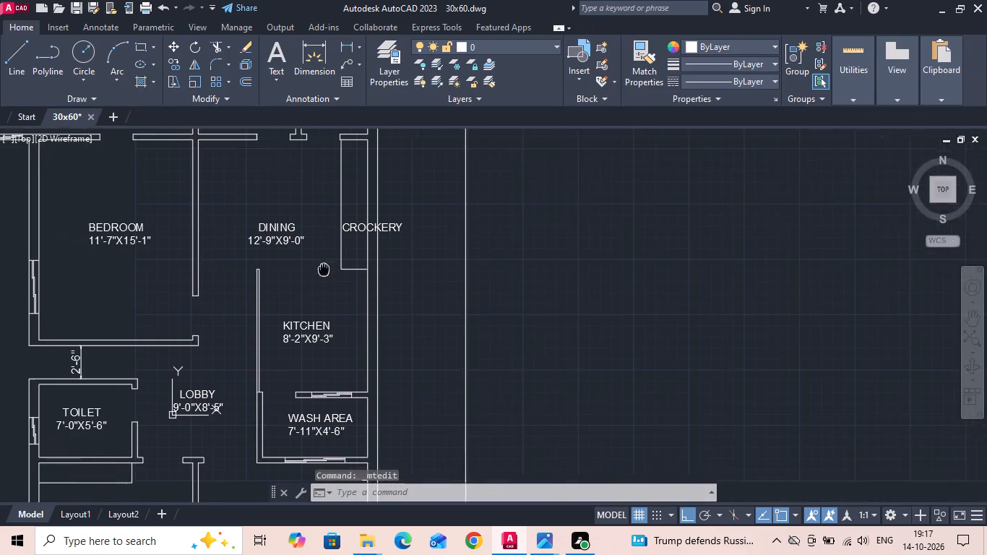
pyautogui.moveTo(325, 267); pyautogui.dragTo(338, 260, button='middle')
pyautogui.click(376, 217)
pyautogui.rightClick(376, 217)
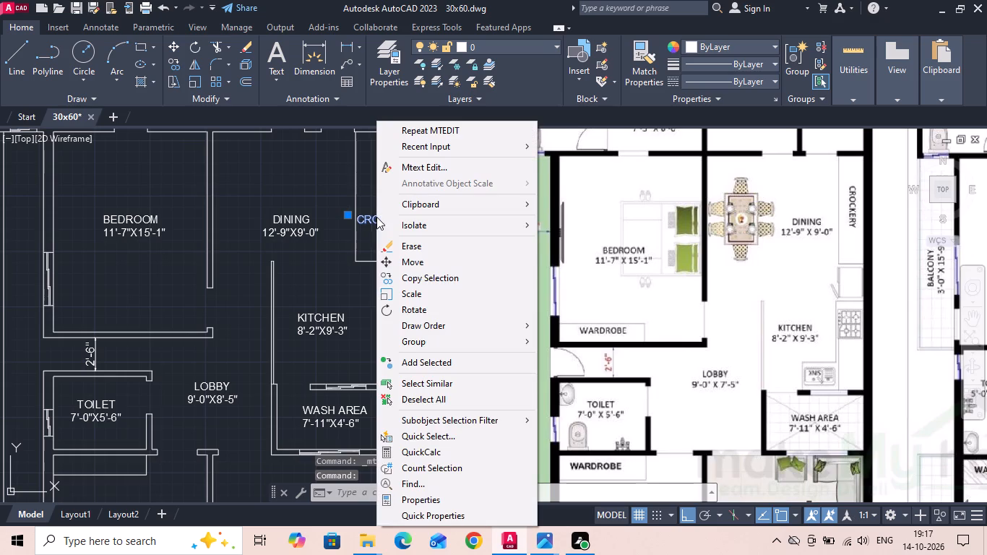
pyautogui.click(396, 305)
pyautogui.moveTo(404, 225); pyautogui.dragTo(397, 276, button='middle')
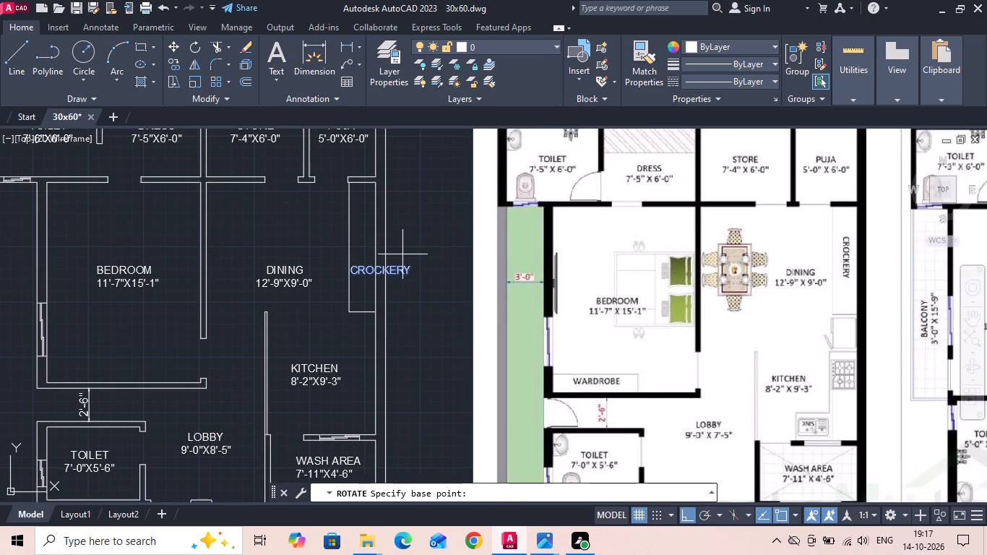
pyautogui.click(404, 251)
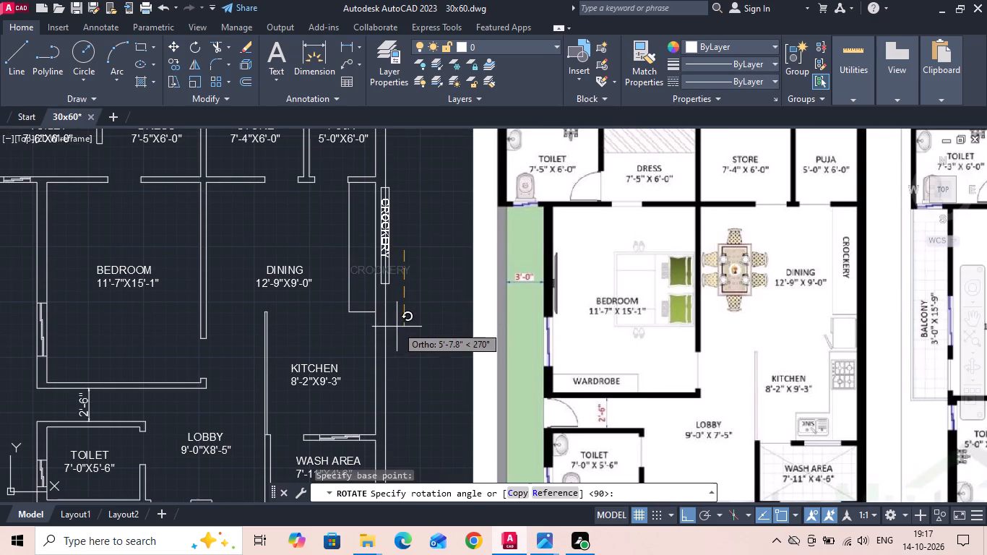
pyautogui.click(395, 335)
# Move the vertical CROCKERY label west onto the counter along the dining area's east wall, partway down its length.
pyautogui.scroll(1, 382, 200)
pyautogui.click(382, 202)
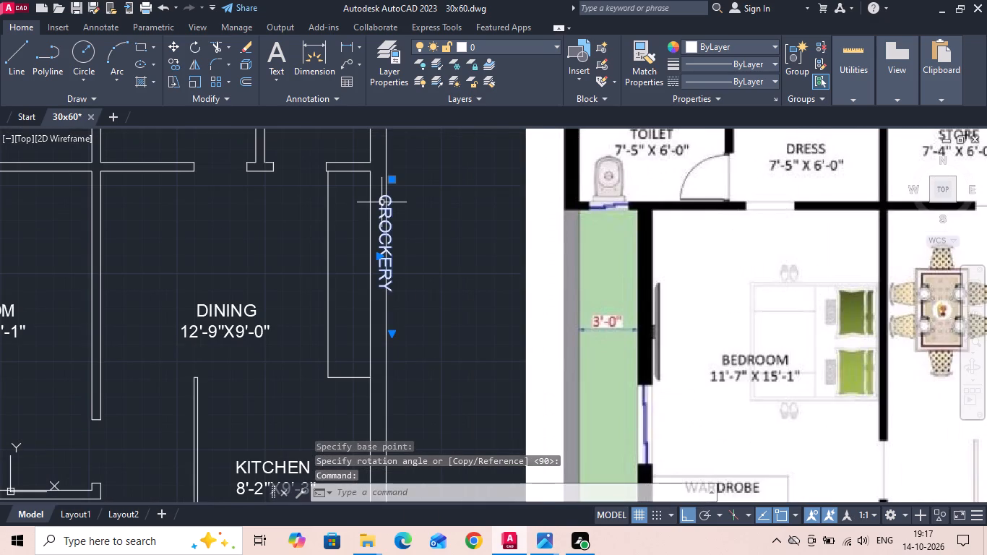
pyautogui.rightClick(382, 202)
pyautogui.click(405, 263)
pyautogui.click(446, 250)
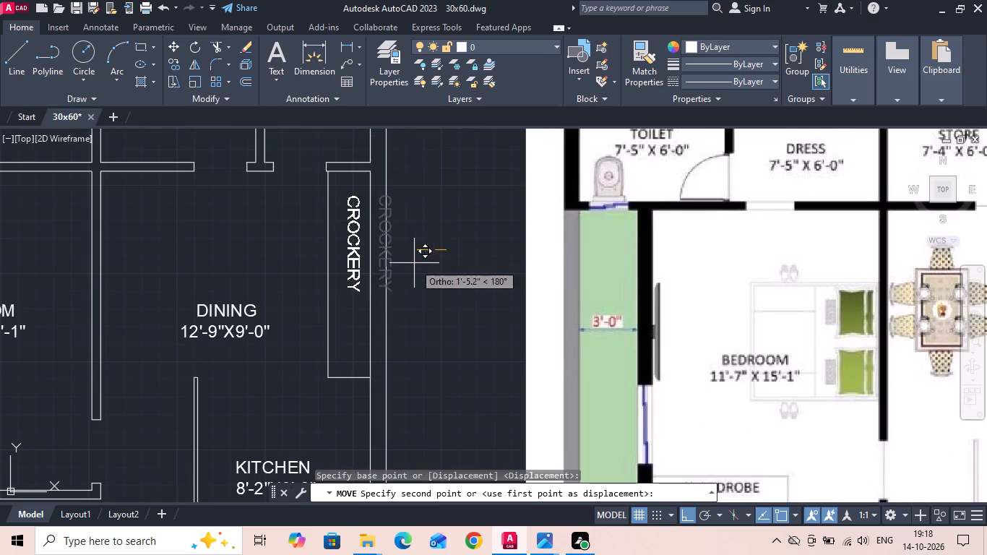
pyautogui.click(413, 264)
pyautogui.click(358, 252)
pyautogui.rightClick(358, 251)
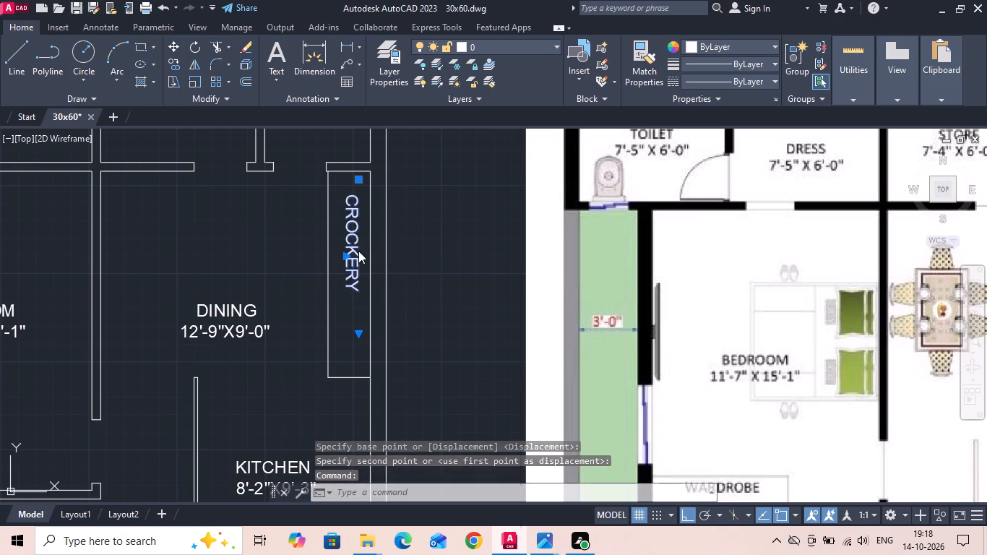
pyautogui.click(382, 258)
pyautogui.moveTo(456, 246); pyautogui.dragTo(457, 254)
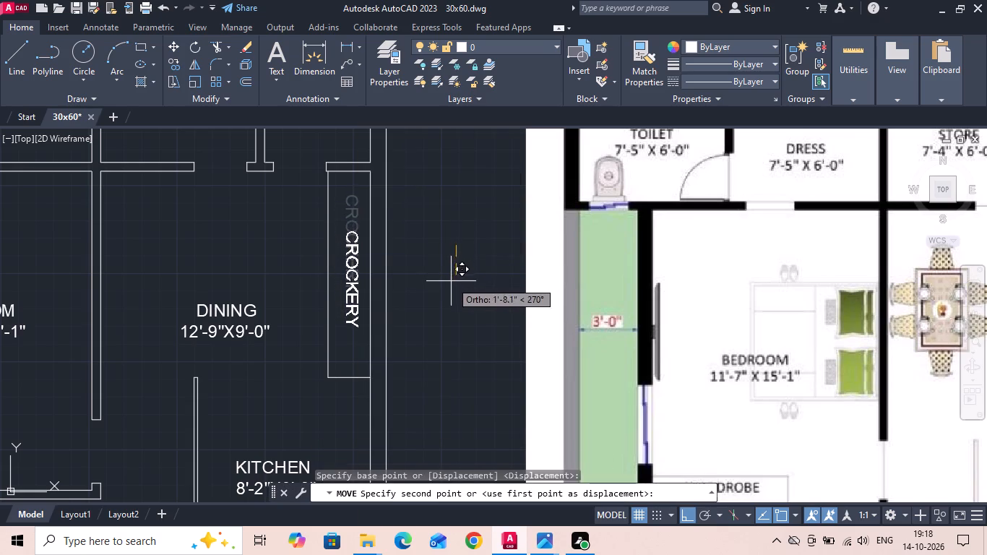
pyautogui.click(451, 281)
# Copy the CROCKERY label from the dining counter to the wardrobe outline in the 11'-7"X11'-0" bedroom.
pyautogui.scroll(-2, 387, 205)
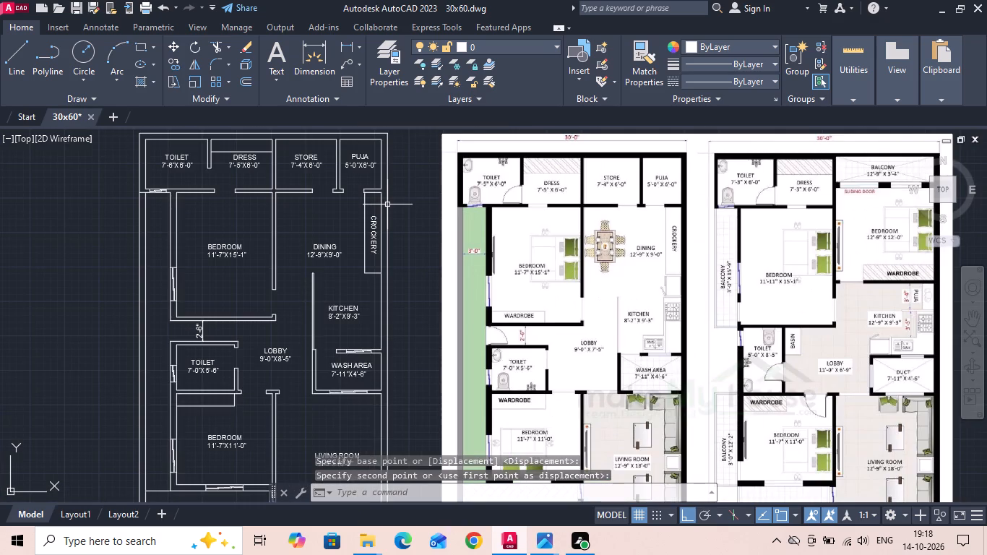
pyautogui.click(371, 237)
pyautogui.rightClick(371, 237)
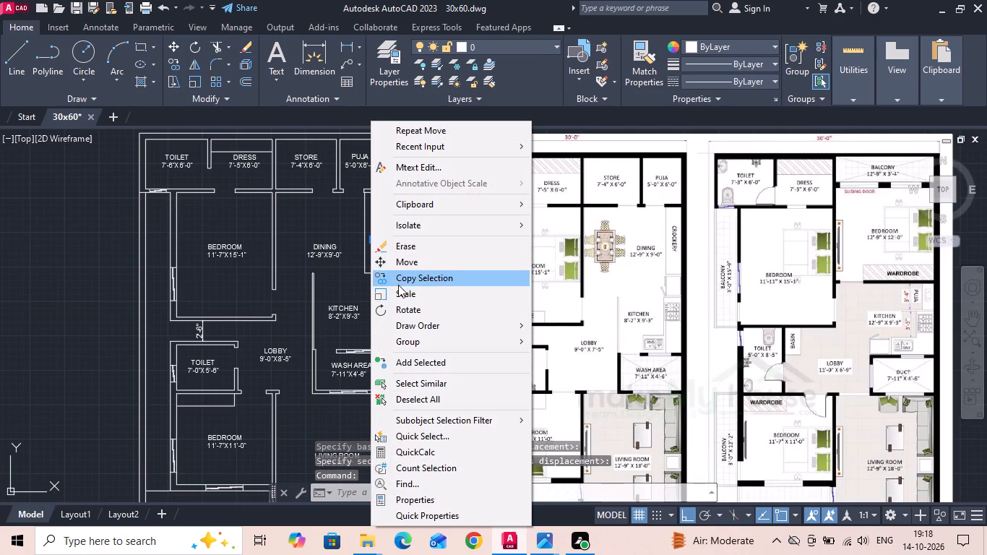
pyautogui.click(398, 280)
pyautogui.moveTo(398, 279); pyautogui.dragTo(395, 297)
pyautogui.press('F8')
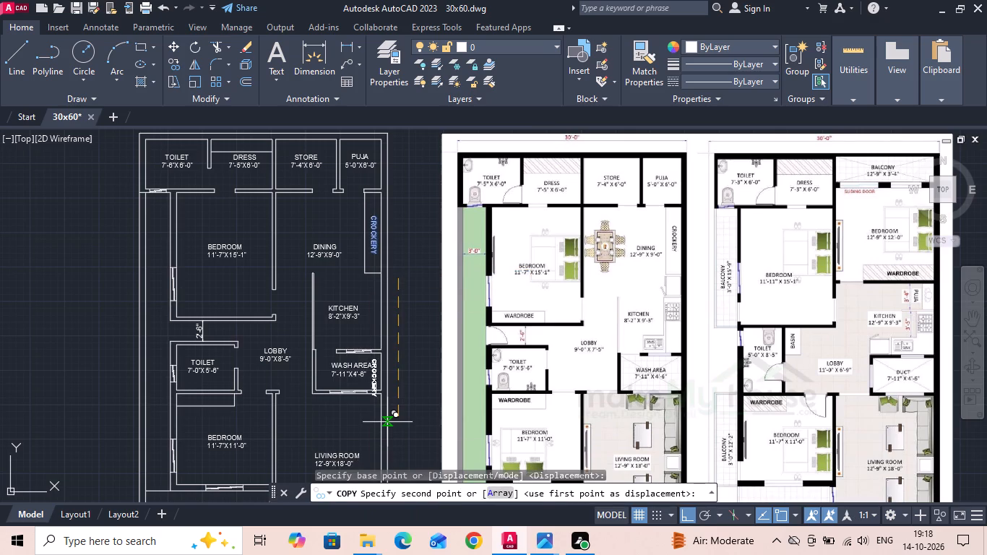
pyautogui.moveTo(222, 429); pyautogui.dragTo(337, 390, button='middle')
pyautogui.scroll(3, 335, 412)
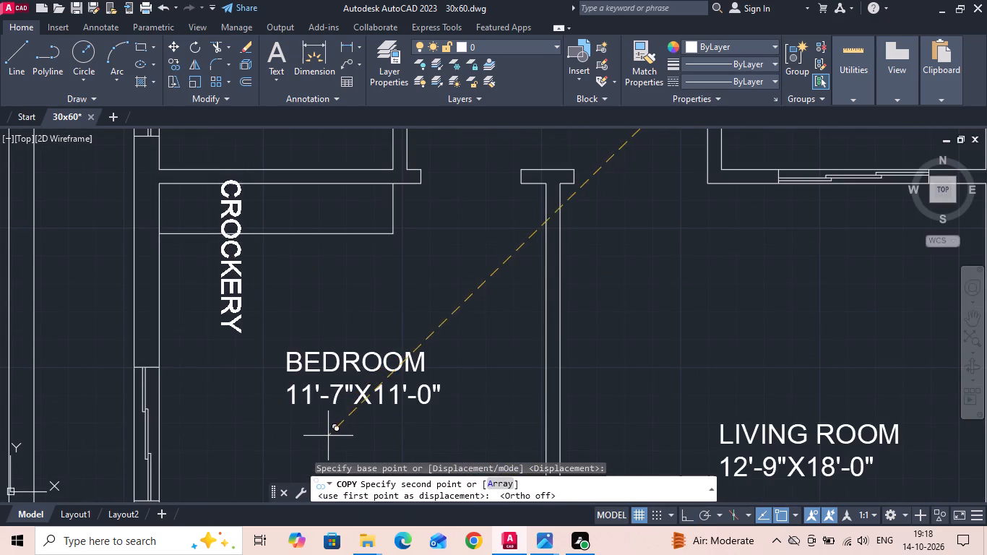
pyautogui.click(328, 436)
pyautogui.press('Escape')
# Rotate the copied CROCKERY label in the 11'-7"X11'-0" bedroom by 90° so it reads horizontally.
pyautogui.moveTo(296, 322); pyautogui.dragTo(229, 307)
pyautogui.click(199, 263)
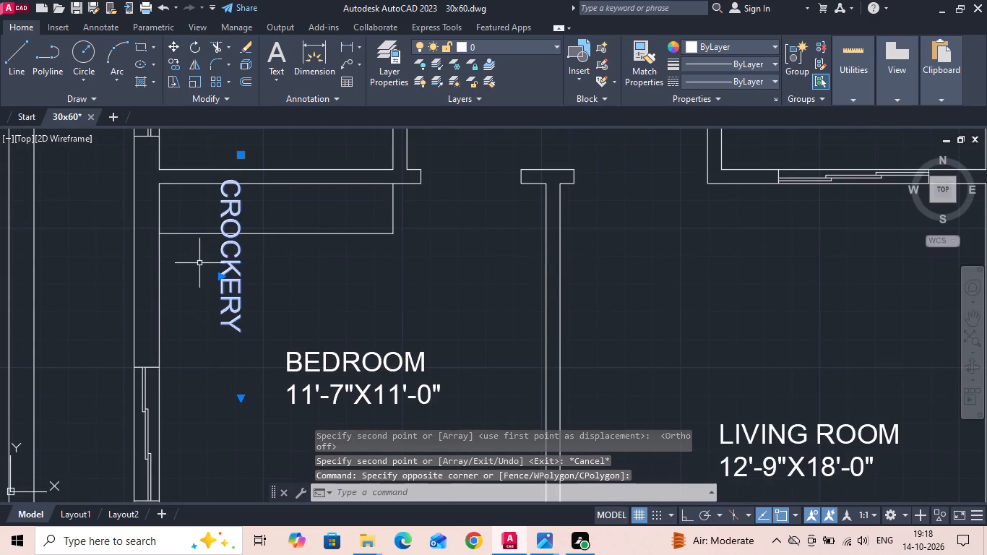
pyautogui.press('F8')
pyautogui.rightClick(204, 263)
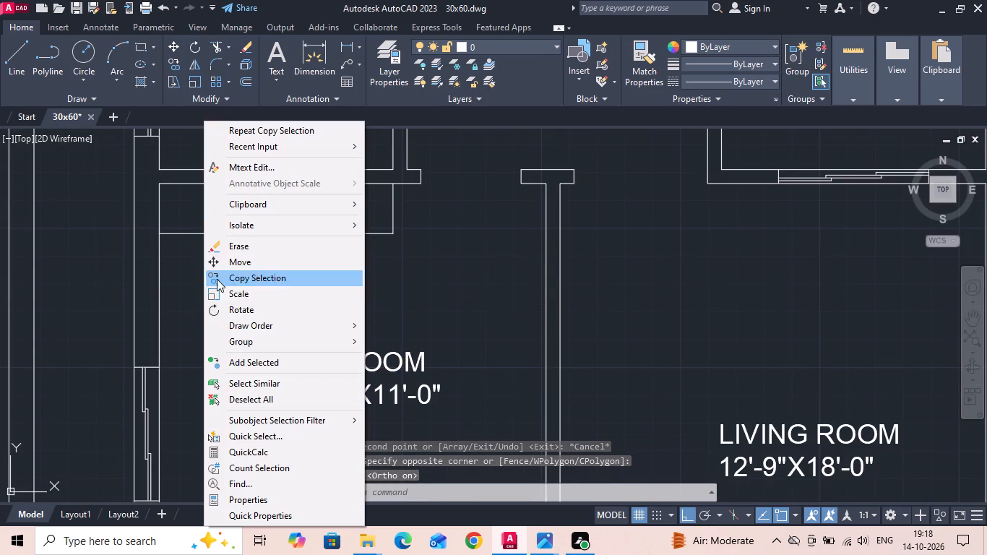
pyautogui.click(230, 306)
pyautogui.click(256, 294)
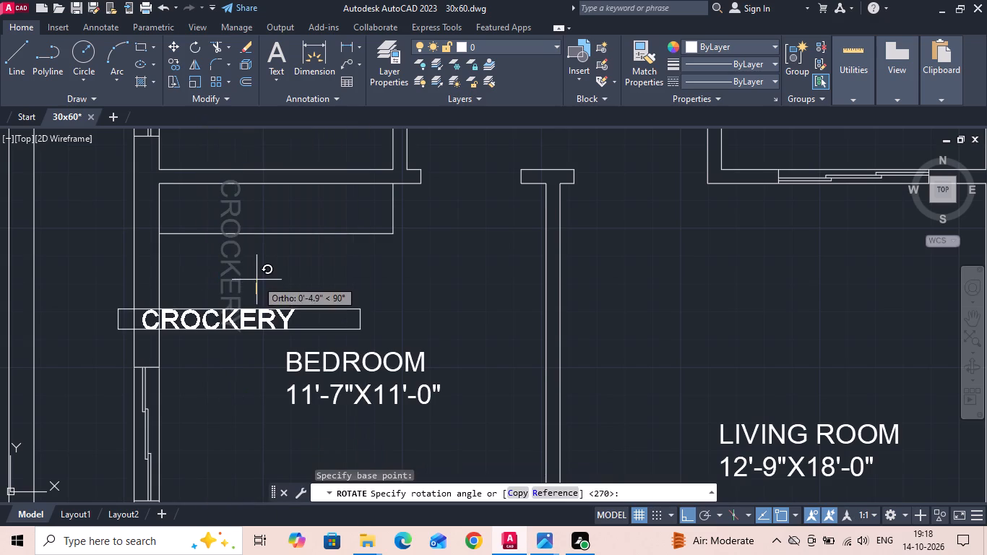
pyautogui.click(257, 280)
# Replace the text of the copied label in the bedroom with WARDROBE.
pyautogui.doubleClick(272, 316)
pyautogui.moveTo(303, 316); pyautogui.dragTo(228, 310)
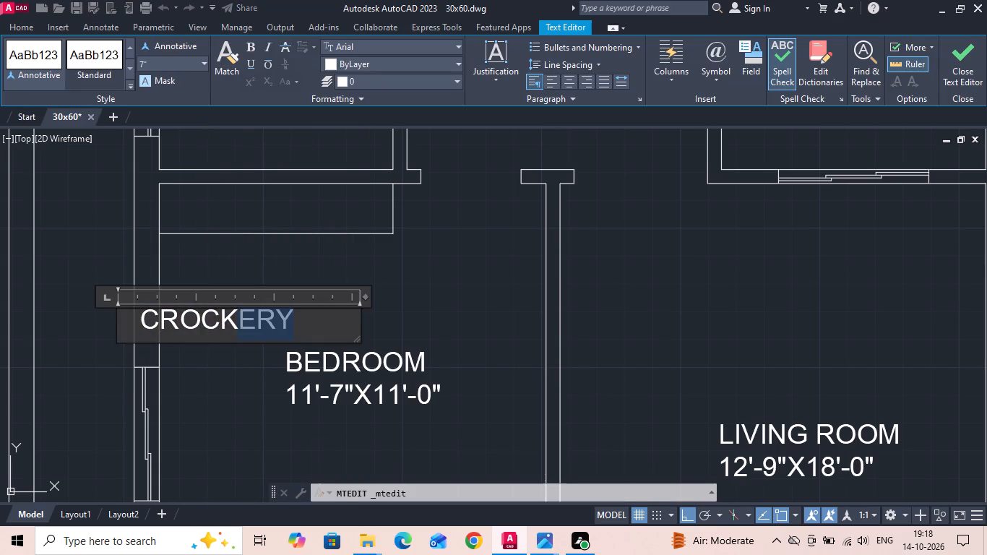
pyautogui.moveTo(228, 310); pyautogui.dragTo(153, 306)
pyautogui.press('BackSpace')
pyautogui.press('BackSpace')
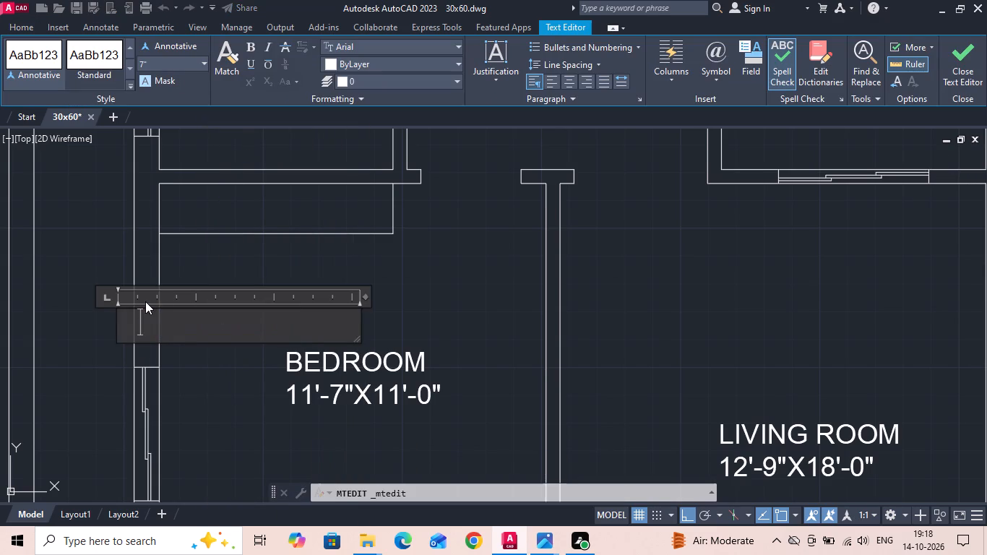
pyautogui.write('WARDRO')
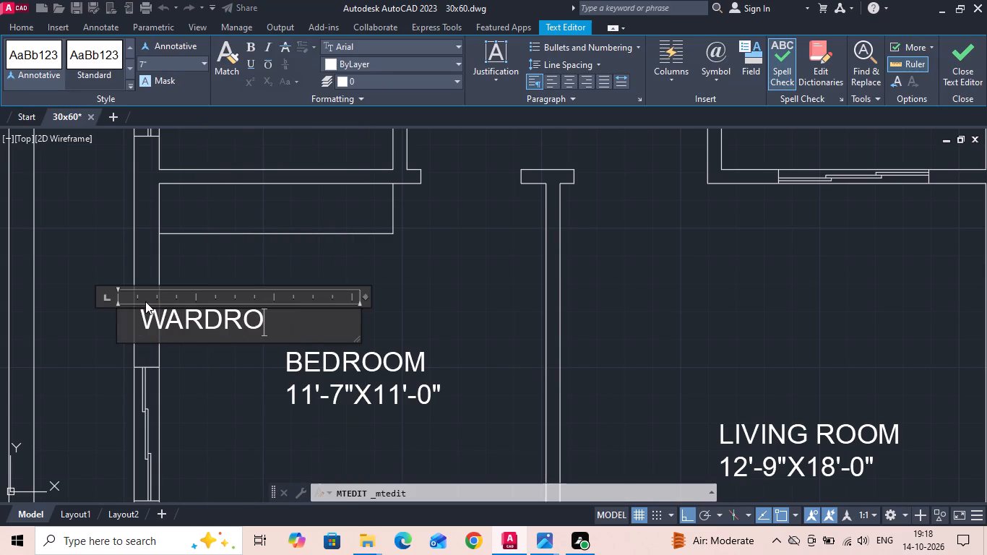
pyautogui.write('BE')
pyautogui.click(192, 352)
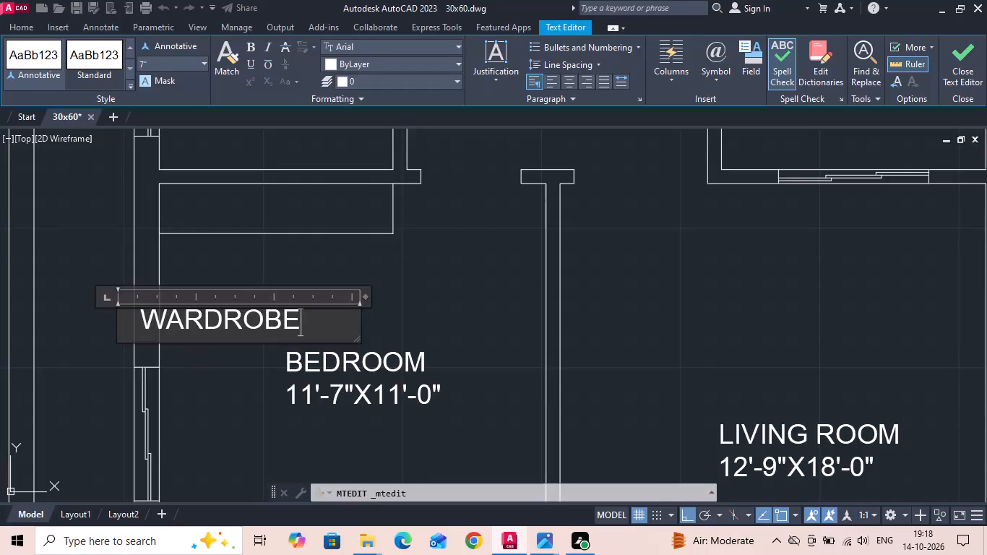
pyautogui.click(224, 335)
# Move the WARDROBE label up into the wardrobe outline along the bedroom's north wall.
pyautogui.click(215, 306)
pyautogui.rightClick(215, 305)
pyautogui.click(243, 259)
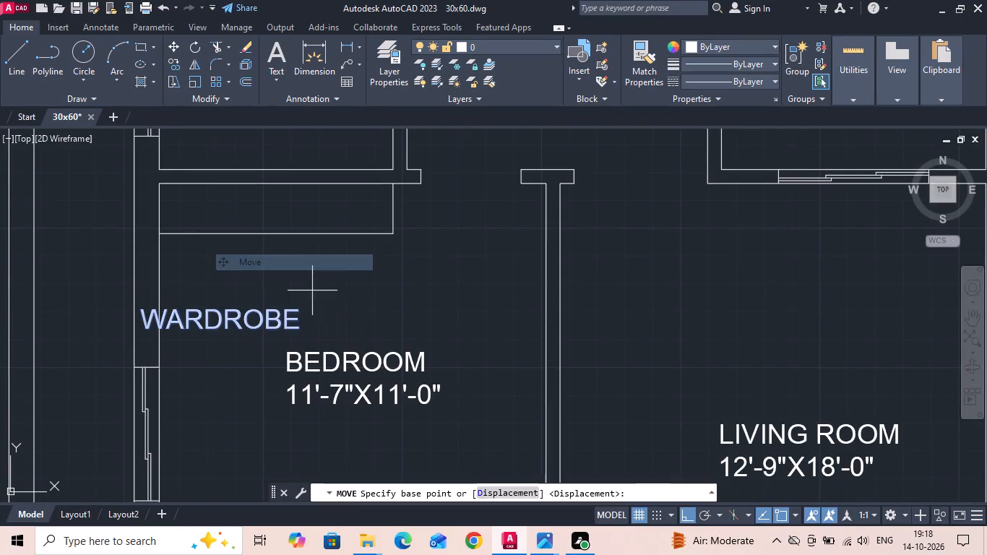
pyautogui.click(332, 305)
pyautogui.press('F8')
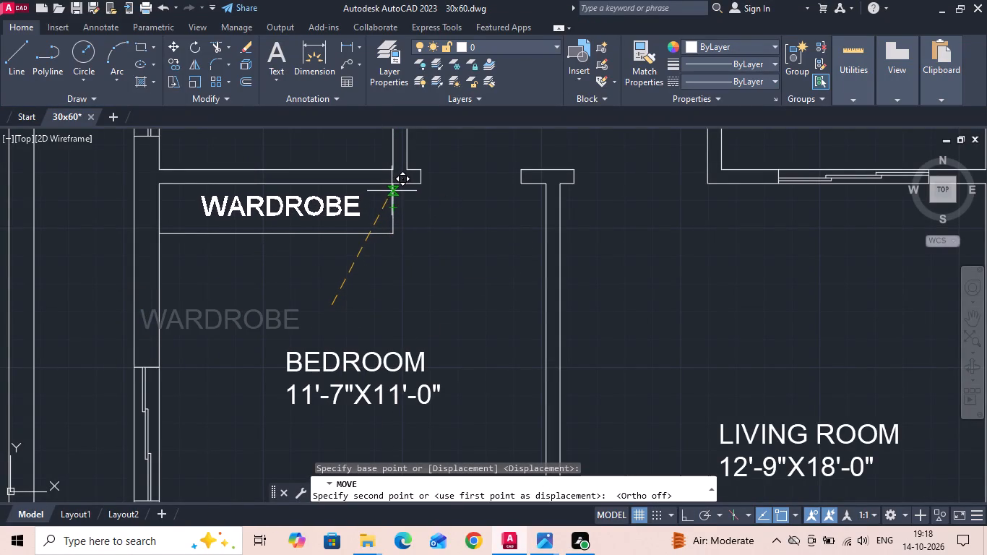
pyautogui.click(390, 190)
# Set the text height of the WARDROBE label to 5".
pyautogui.doubleClick(275, 202)
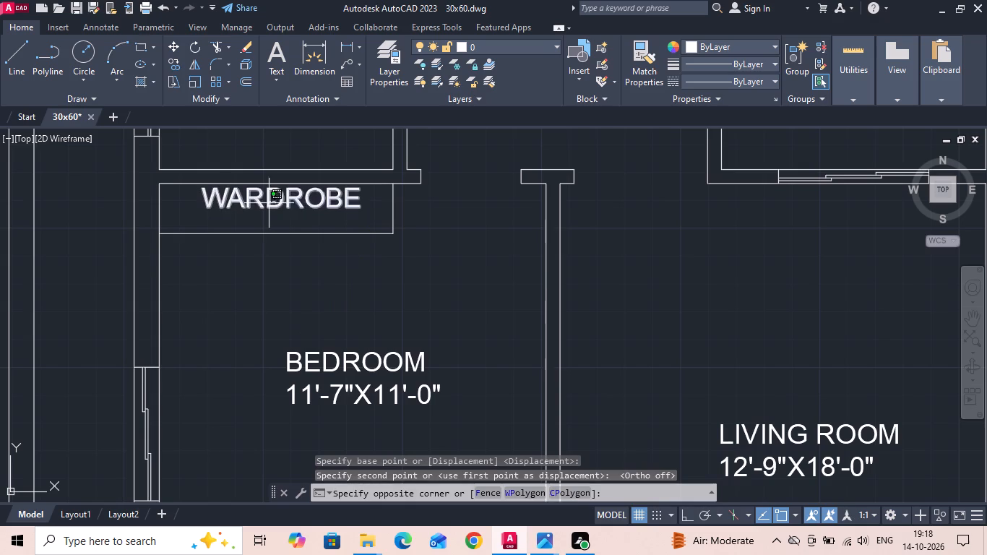
pyautogui.click(269, 203)
pyautogui.doubleClick(267, 200)
pyautogui.hotkey('ctrl', 'a')
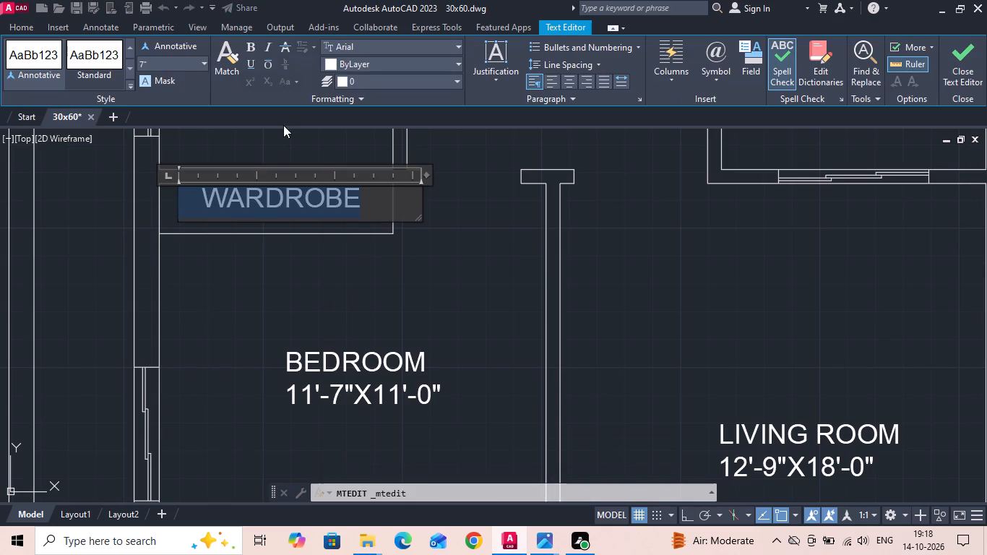
pyautogui.click(176, 53)
pyautogui.click(174, 57)
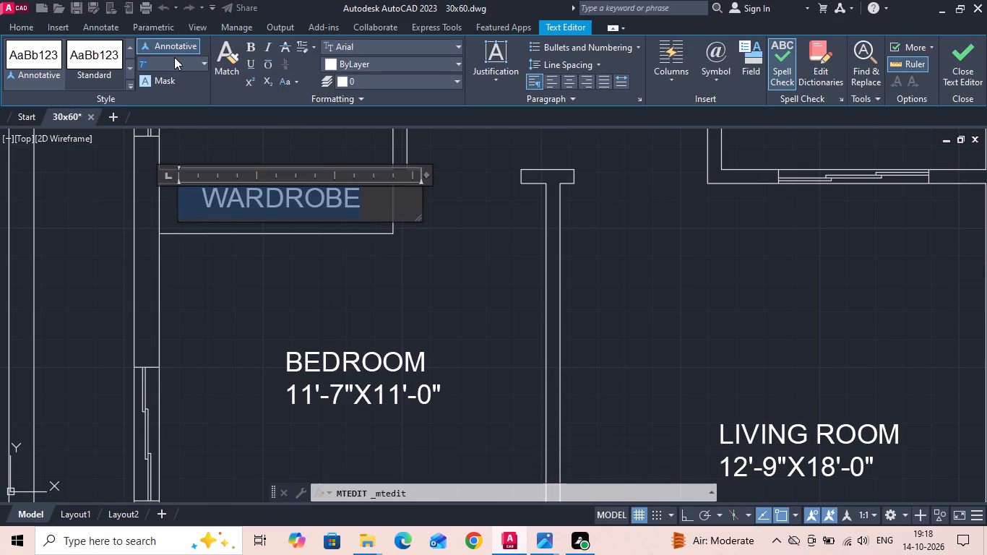
pyautogui.press('BackSpace')
pyautogui.write('5"')
pyautogui.press('Return')
pyautogui.click(265, 313)
pyautogui.press('Escape')
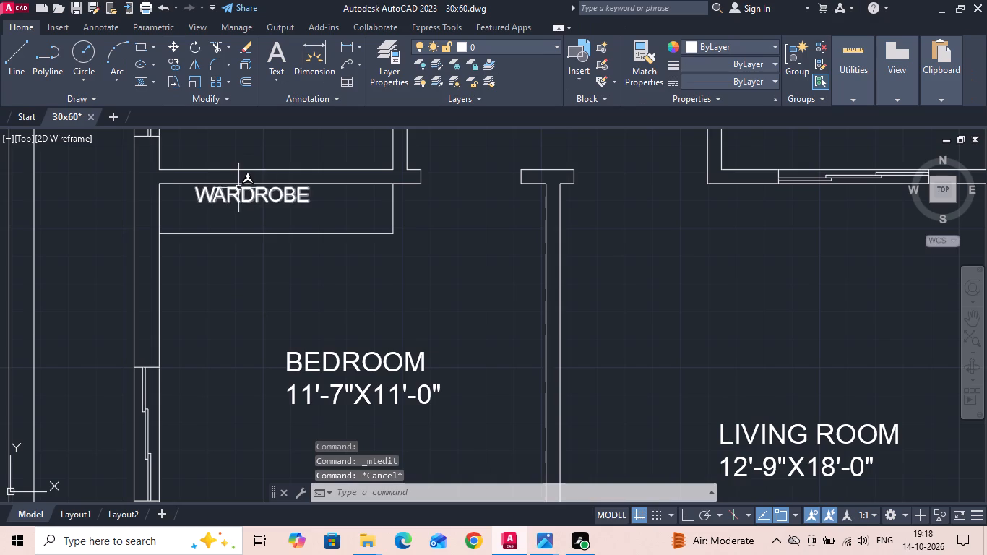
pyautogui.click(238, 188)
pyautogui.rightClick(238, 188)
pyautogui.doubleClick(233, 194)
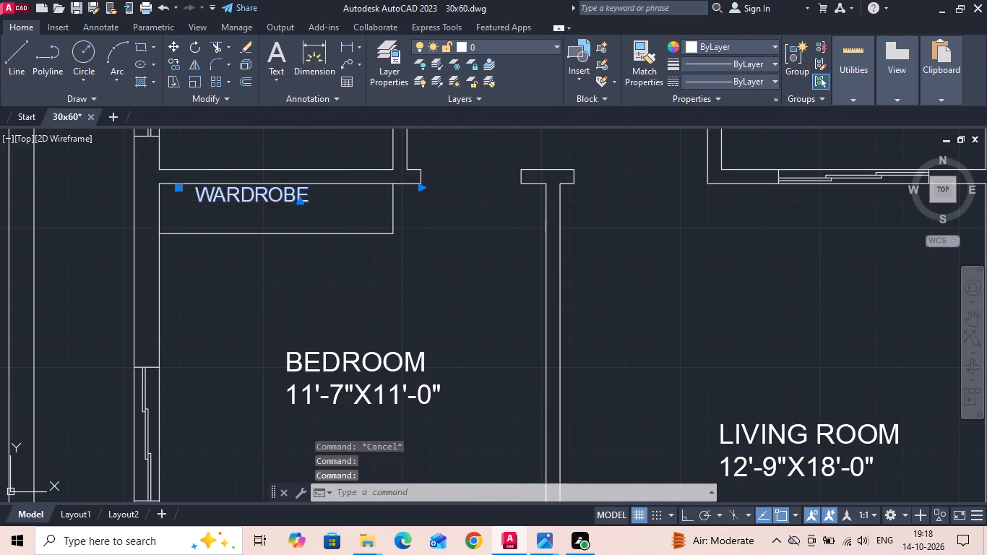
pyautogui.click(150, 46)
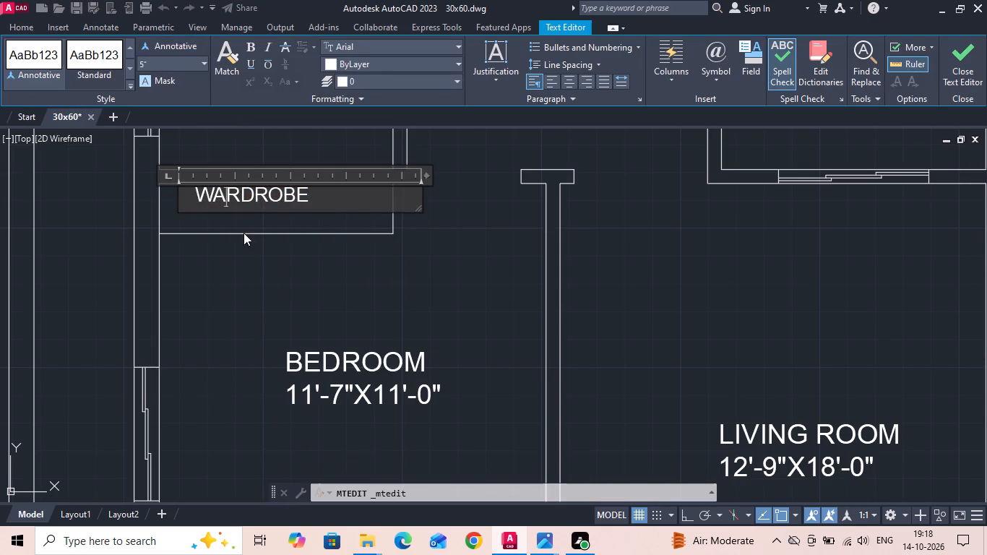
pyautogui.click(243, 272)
# Move the WARDROBE label slightly southeast to center it within the wardrobe outline.
pyautogui.click(247, 186)
pyautogui.rightClick(247, 186)
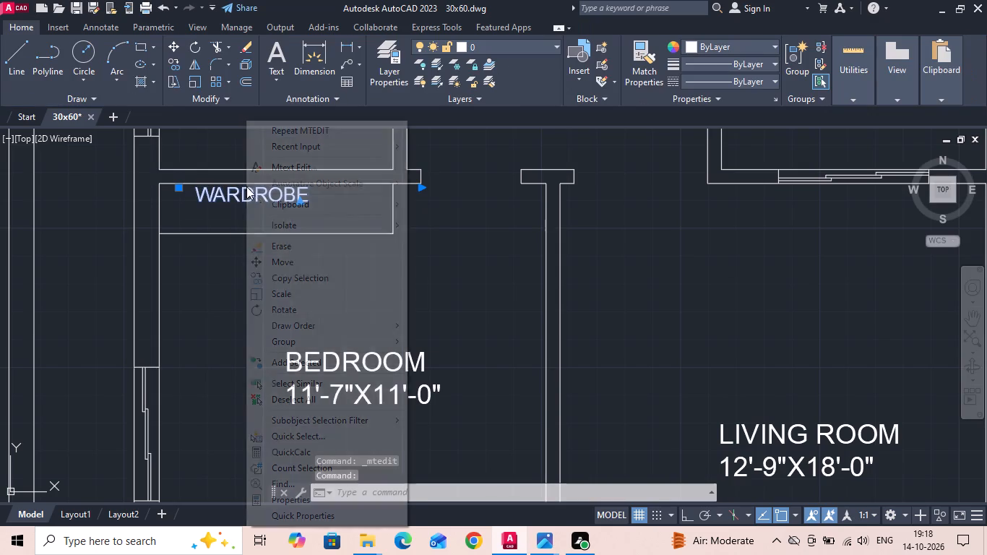
pyautogui.click(285, 260)
pyautogui.click(525, 267)
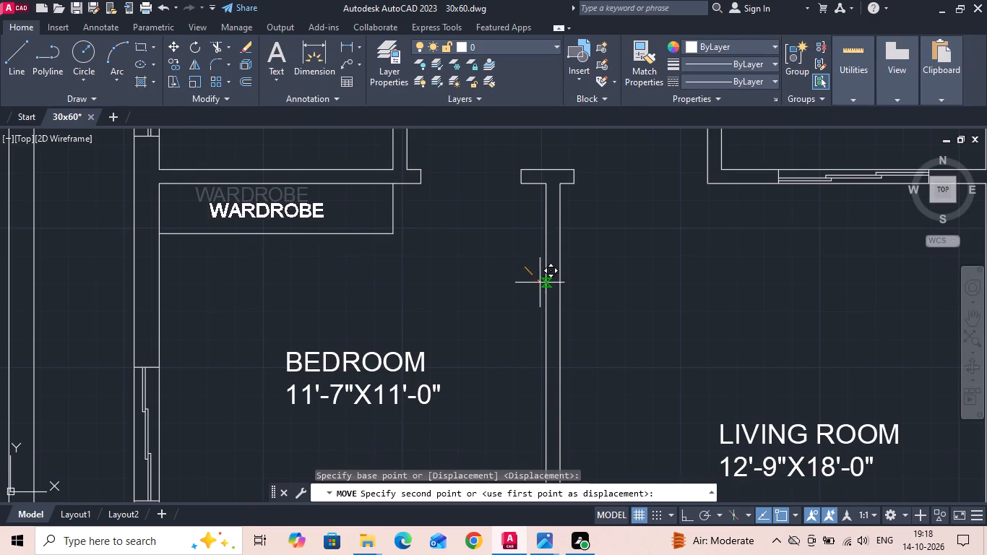
pyautogui.click(540, 280)
# Match the properties of the WARDROBE label onto the dining counter's CROCKERY label.
pyautogui.click(642, 66)
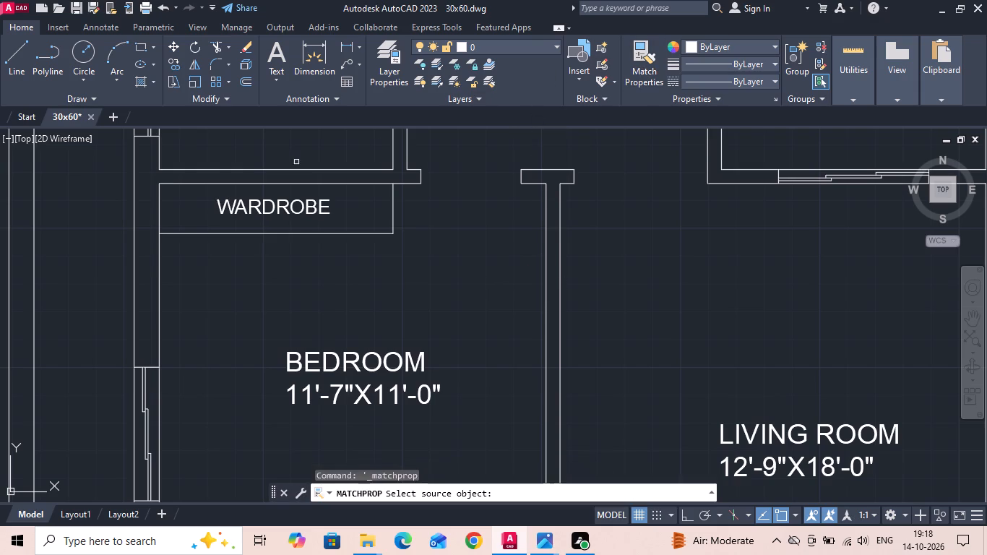
pyautogui.click(272, 212)
pyautogui.scroll(-2, 150, 264)
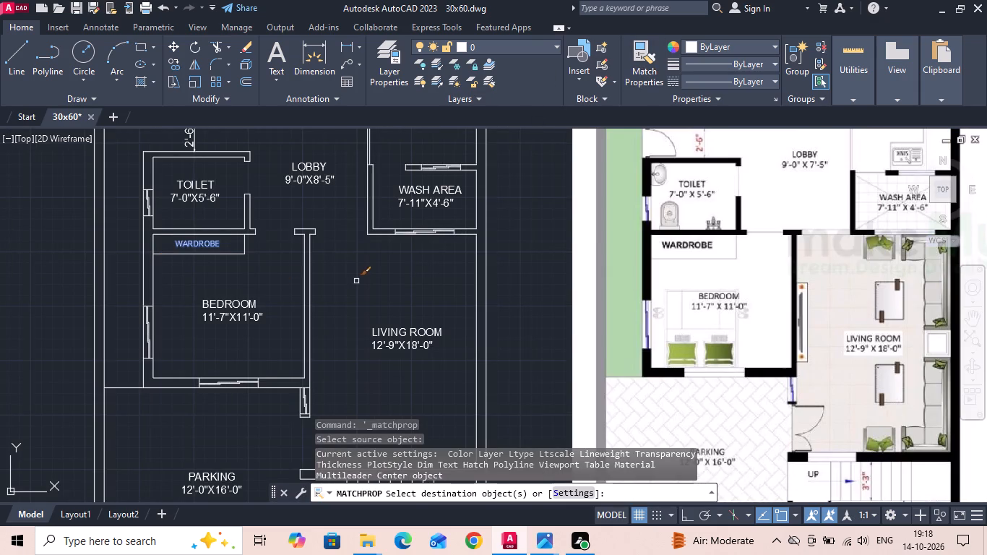
pyautogui.moveTo(353, 280); pyautogui.dragTo(298, 311, button='middle')
pyautogui.scroll(-1, 288, 317)
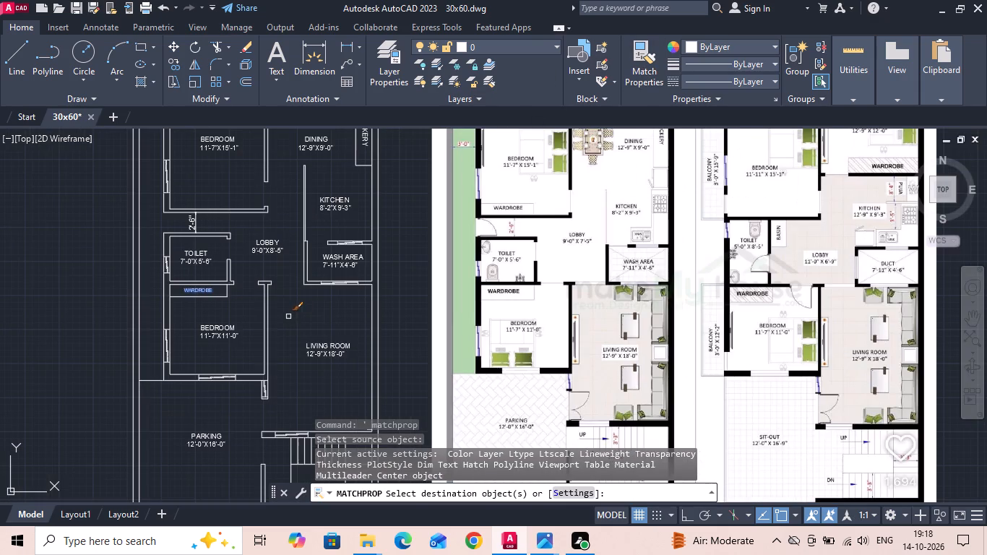
pyautogui.moveTo(617, 201); pyautogui.dragTo(601, 265, button='middle')
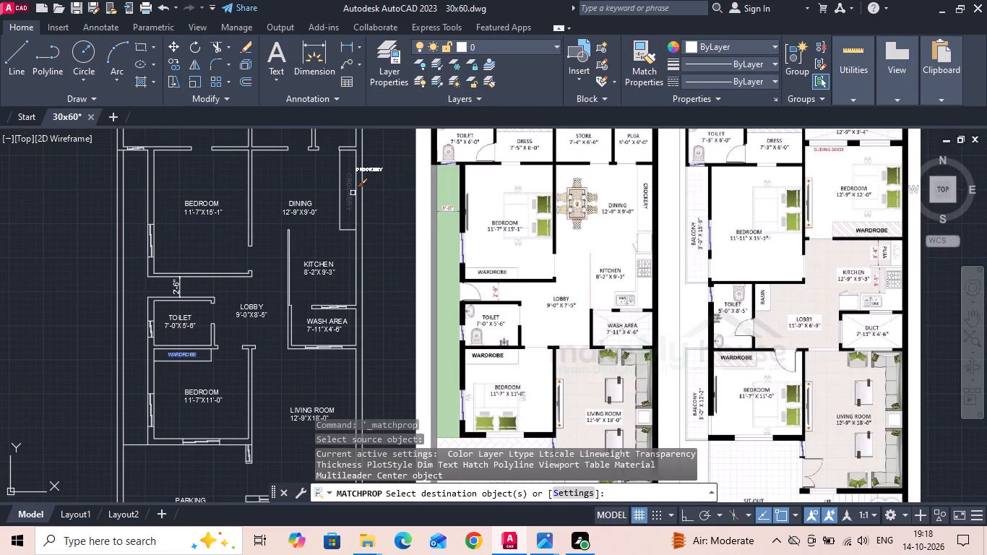
pyautogui.click(353, 192)
pyautogui.press('Escape')
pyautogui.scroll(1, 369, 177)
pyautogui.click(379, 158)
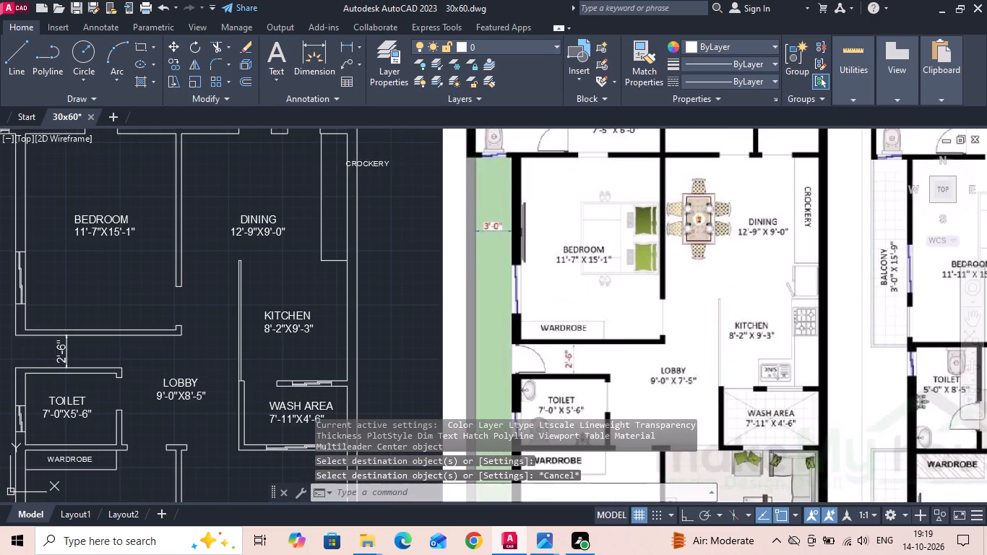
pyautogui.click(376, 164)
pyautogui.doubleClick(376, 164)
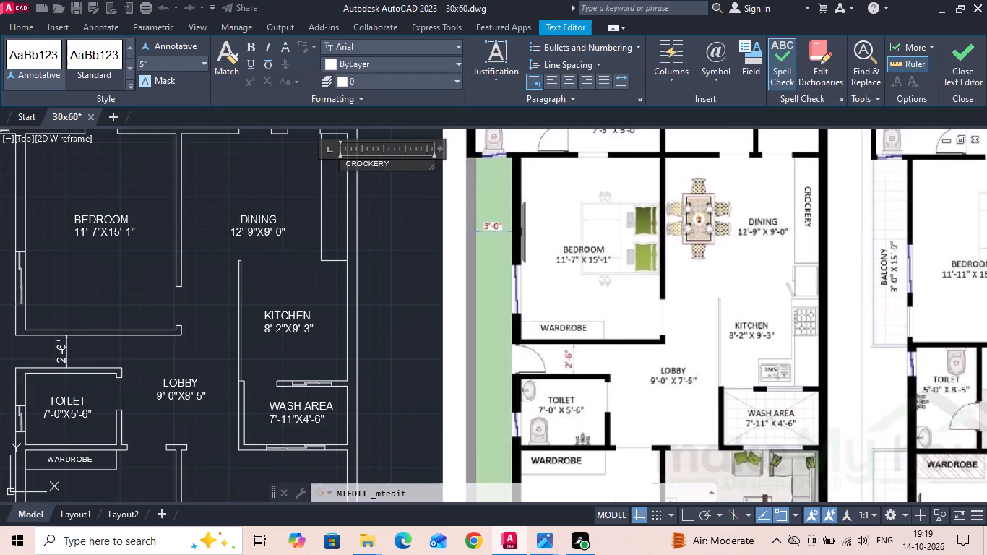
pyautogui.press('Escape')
# Rotate the CROCKERY label by 270° with Ortho on so it reads vertically downward.
pyautogui.click(375, 165)
pyautogui.rightClick(375, 165)
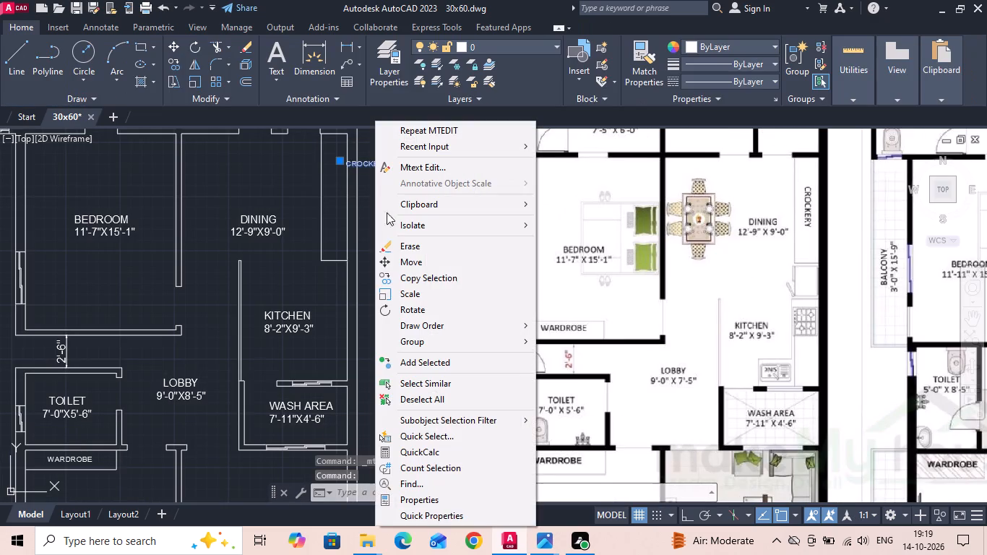
pyautogui.click(395, 309)
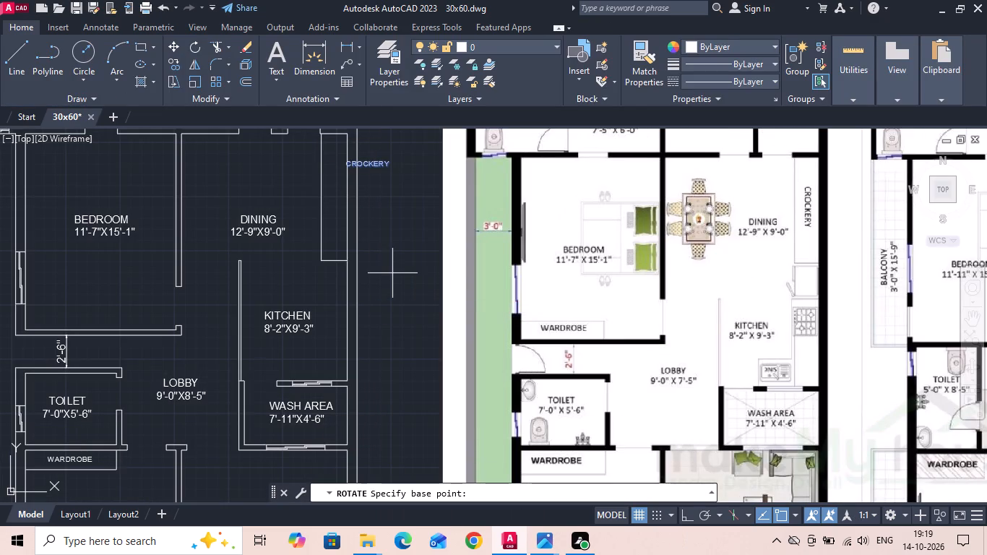
pyautogui.press('F8')
pyautogui.click(401, 204)
pyautogui.click(397, 218)
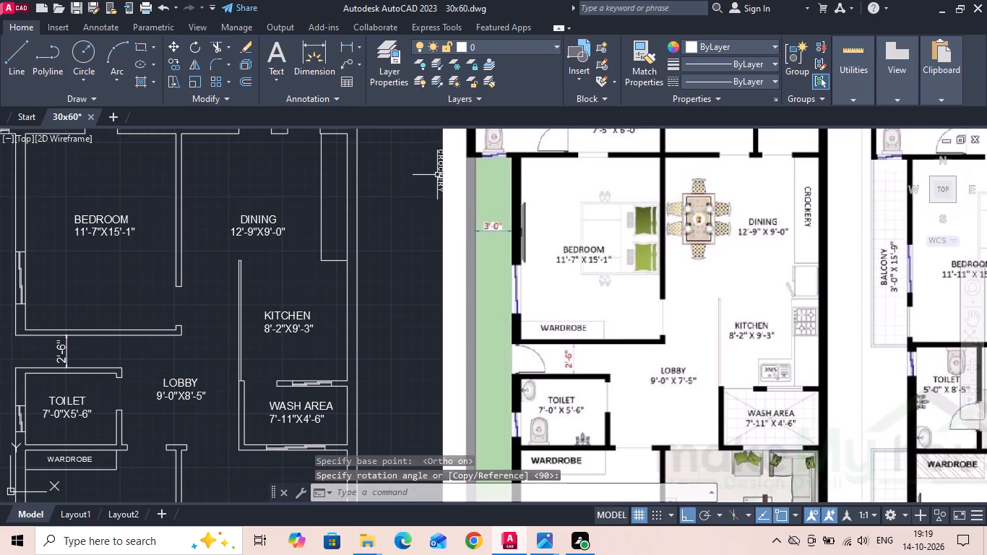
# Move the CROCKERY label with Ortho off into the middle of the narrow counter outline beside the dining area.
pyautogui.click(438, 169)
pyautogui.rightClick(438, 169)
pyautogui.click(473, 263)
pyautogui.moveTo(445, 199); pyautogui.dragTo(439, 202)
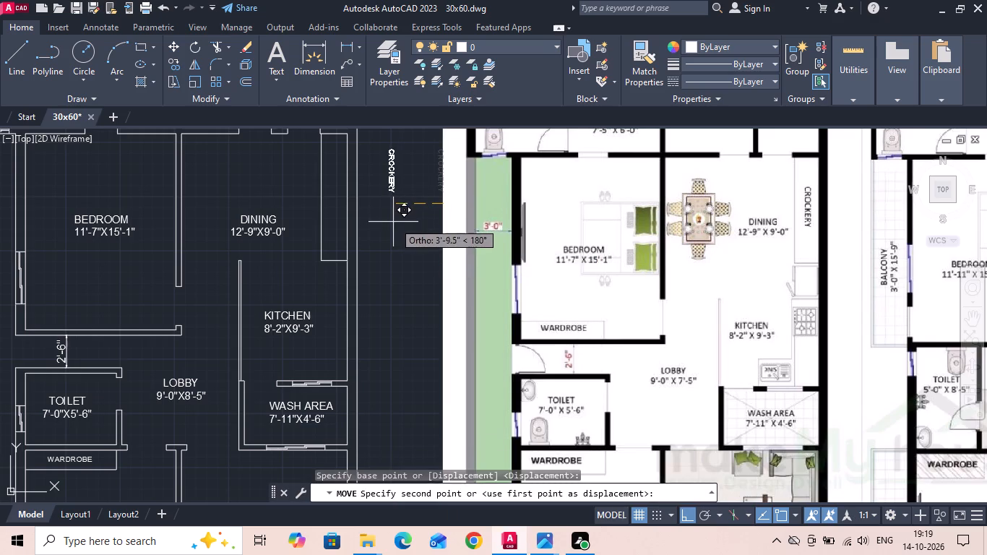
pyautogui.press('F8')
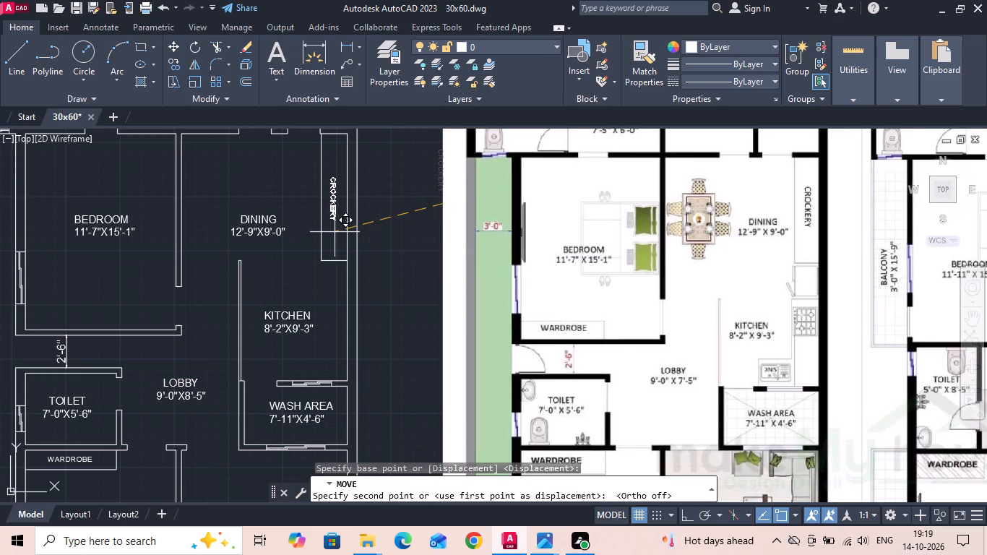
pyautogui.click(335, 229)
pyautogui.press('Escape')
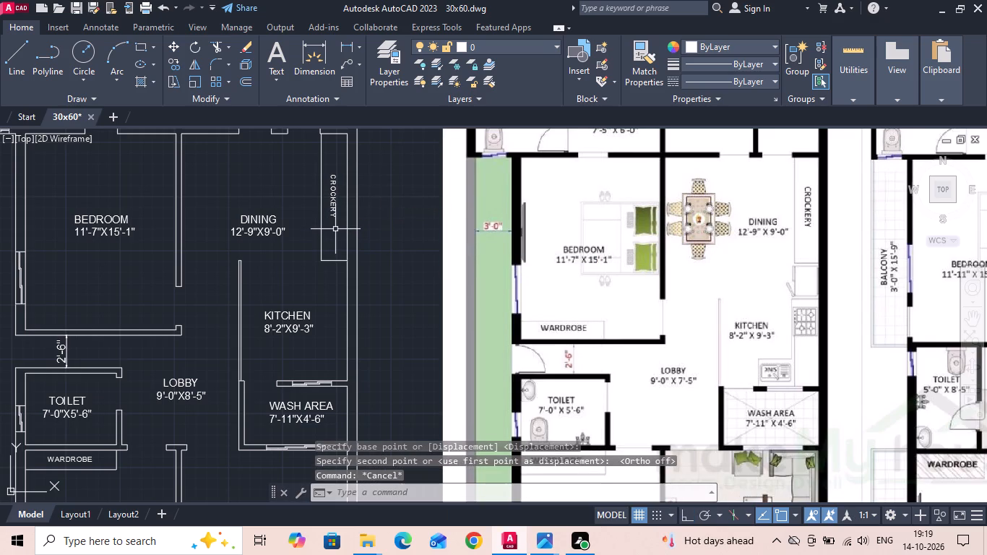
# Save the drawing.
pyautogui.hotkey('ctrl', 's')
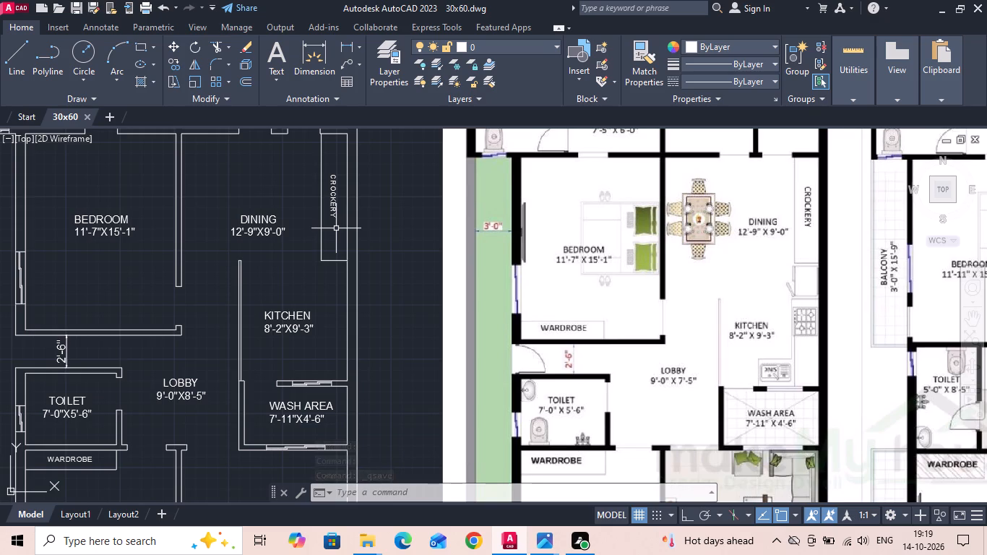
# Offset the kitchen's lower wall line and its east wall line 2' into the kitchen for the counter edges.
pyautogui.scroll(2, 304, 374)
pyautogui.write('O')
pyautogui.press('space')
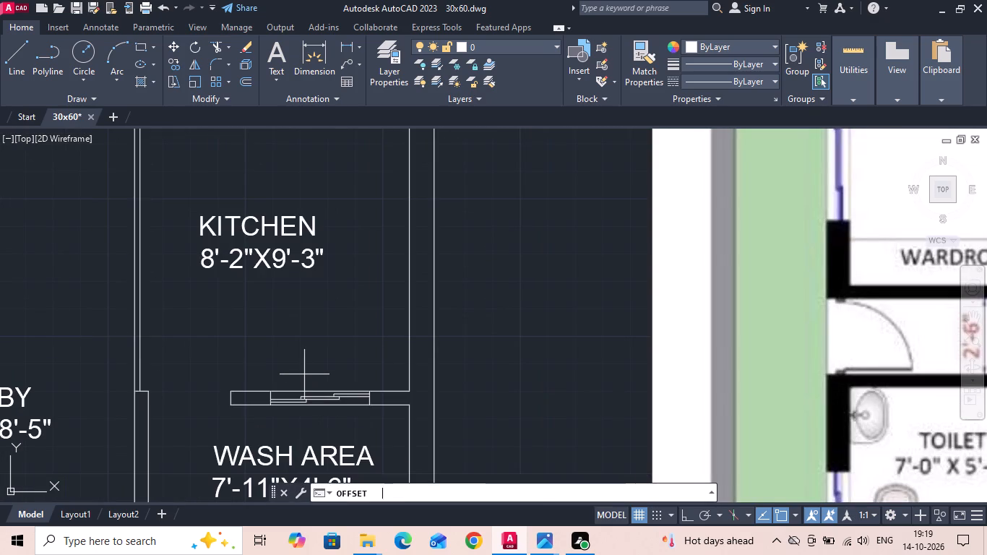
pyautogui.write("2'")
pyautogui.press('Return')
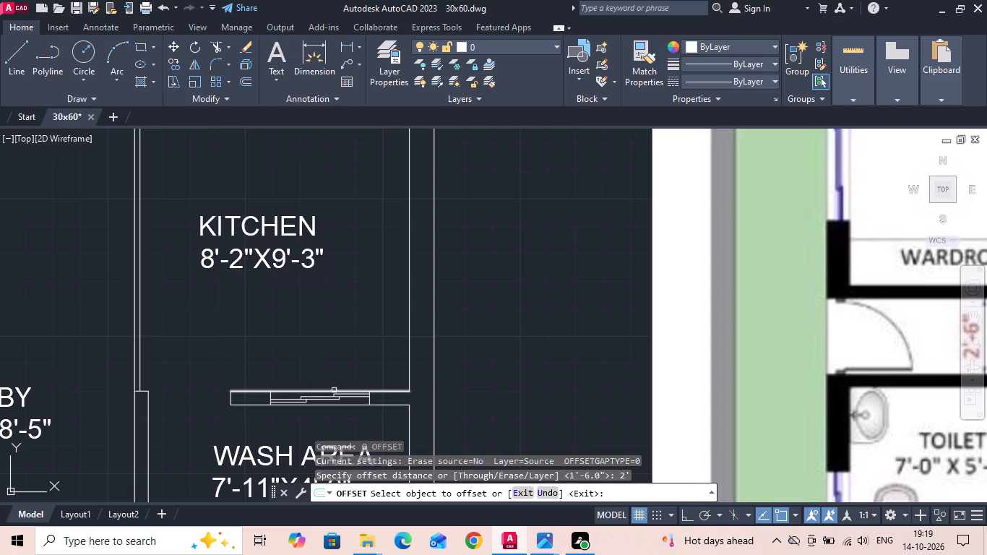
pyautogui.click(334, 390)
pyautogui.click(340, 348)
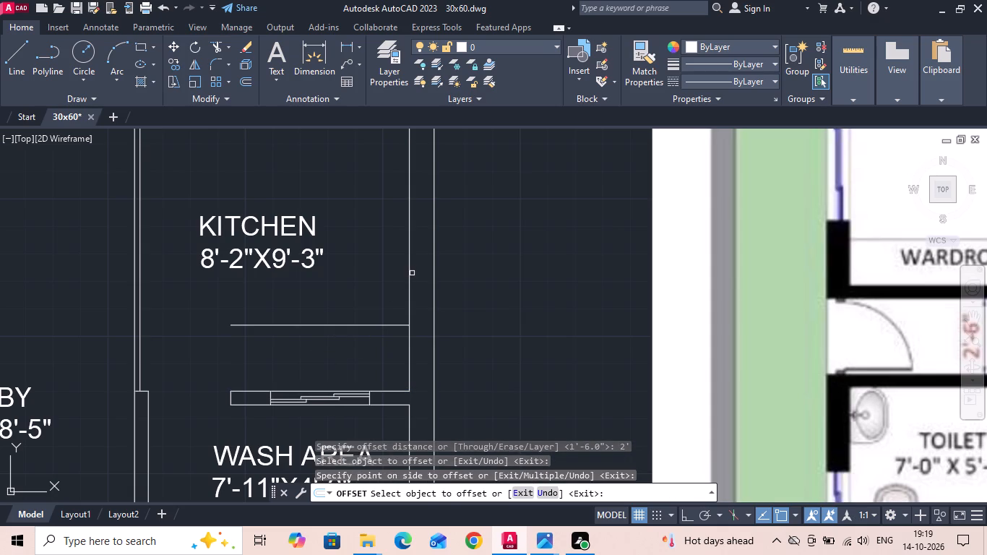
pyautogui.moveTo(410, 275); pyautogui.dragTo(395, 284)
pyautogui.click(365, 291)
pyautogui.scroll(-2, 340, 313)
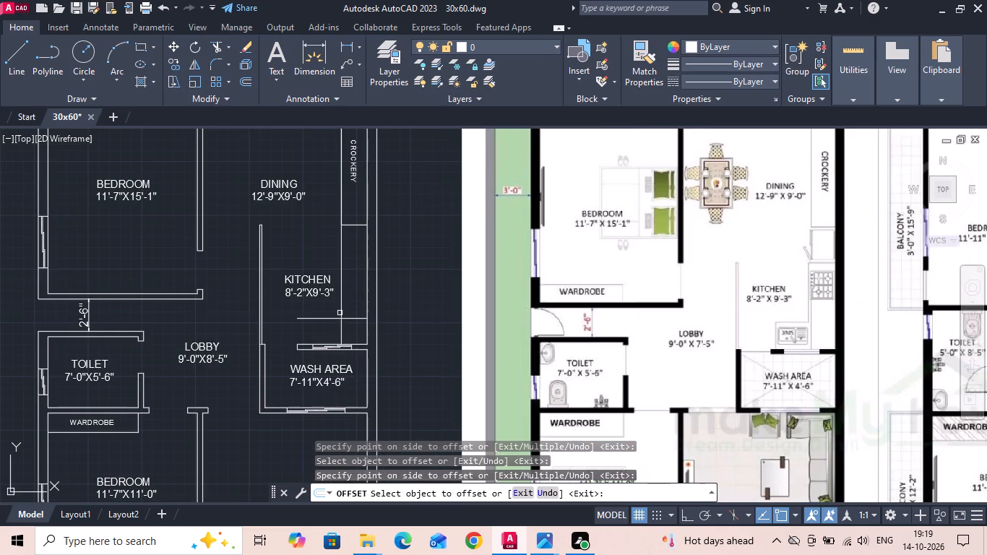
pyautogui.moveTo(336, 314); pyautogui.dragTo(192, 332, button='middle')
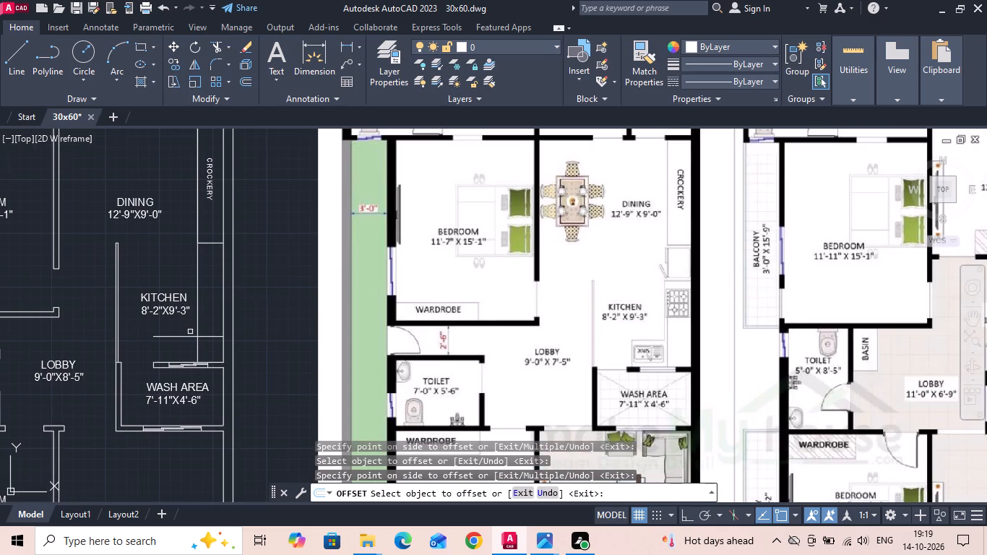
pyautogui.press('Escape')
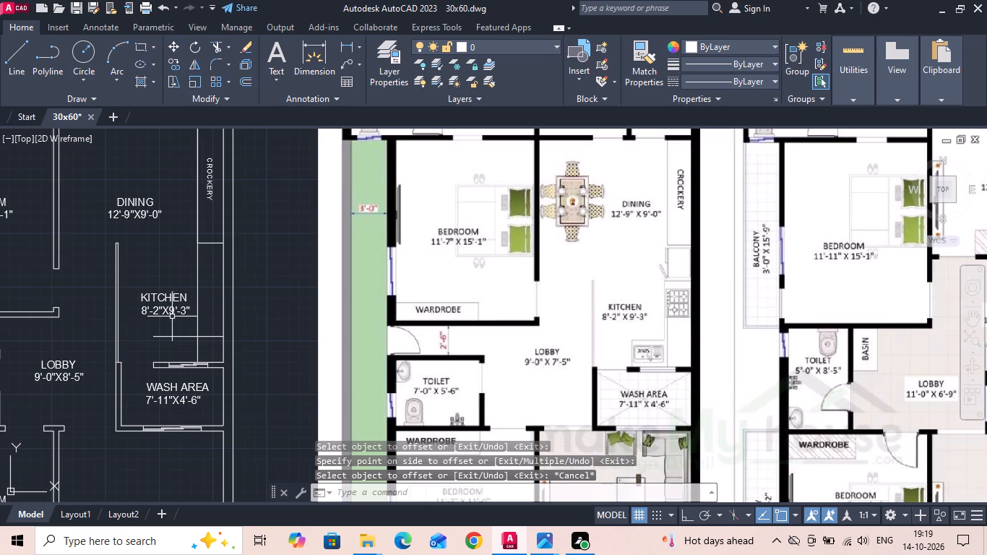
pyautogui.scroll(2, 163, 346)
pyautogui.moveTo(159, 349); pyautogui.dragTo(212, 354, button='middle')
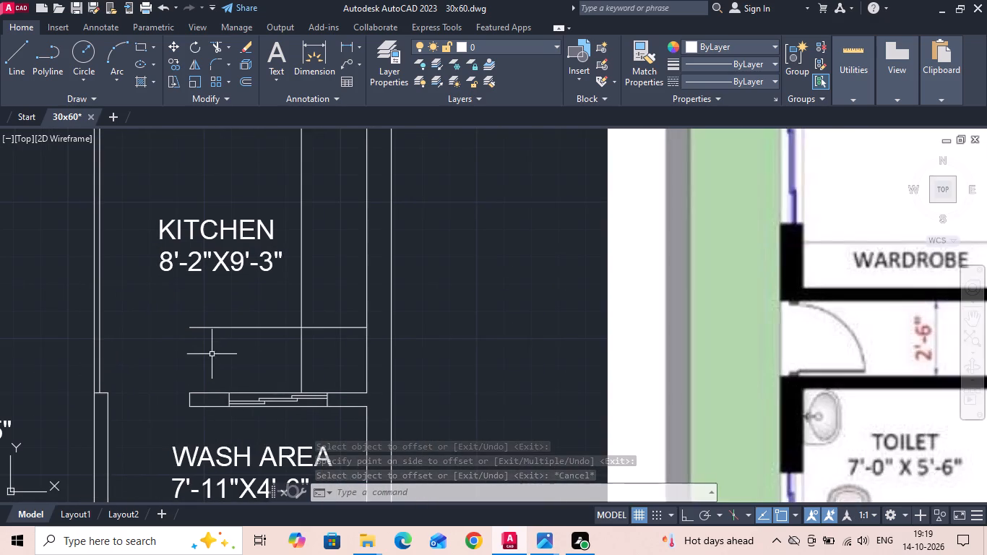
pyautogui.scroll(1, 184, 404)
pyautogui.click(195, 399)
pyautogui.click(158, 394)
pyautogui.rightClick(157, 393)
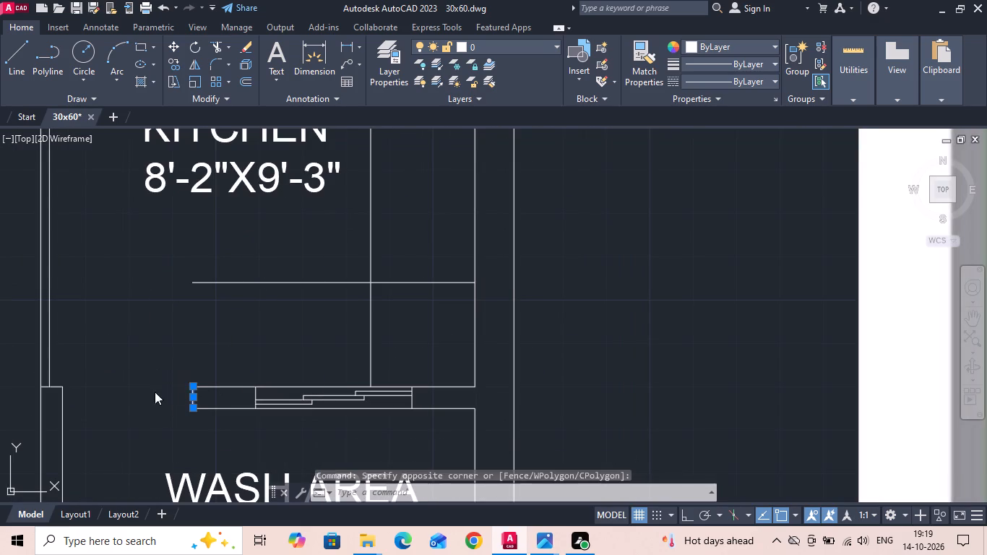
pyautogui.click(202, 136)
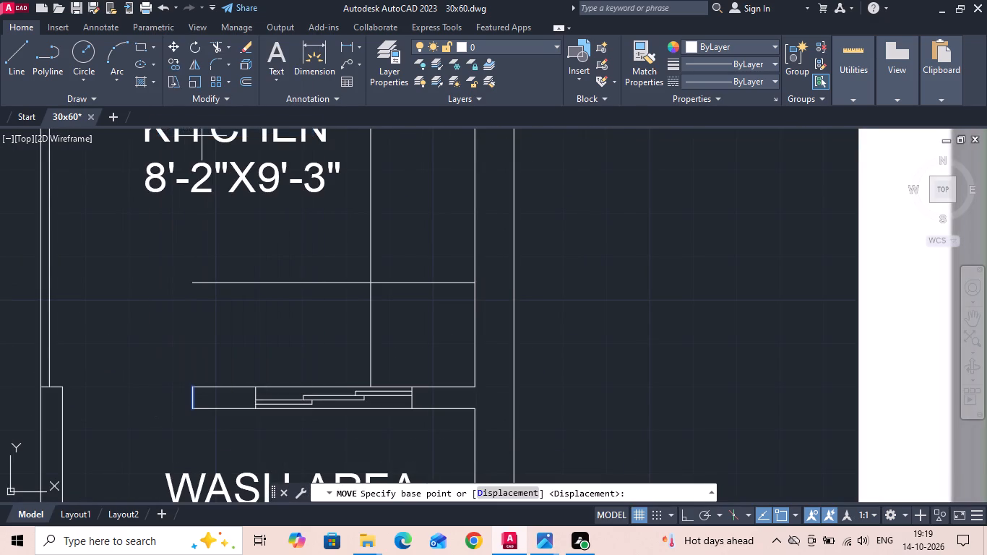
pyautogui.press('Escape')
# Copy the short end line of the wall between kitchen and wash area 6" to the east with Ortho on.
pyautogui.scroll(1, 170, 419)
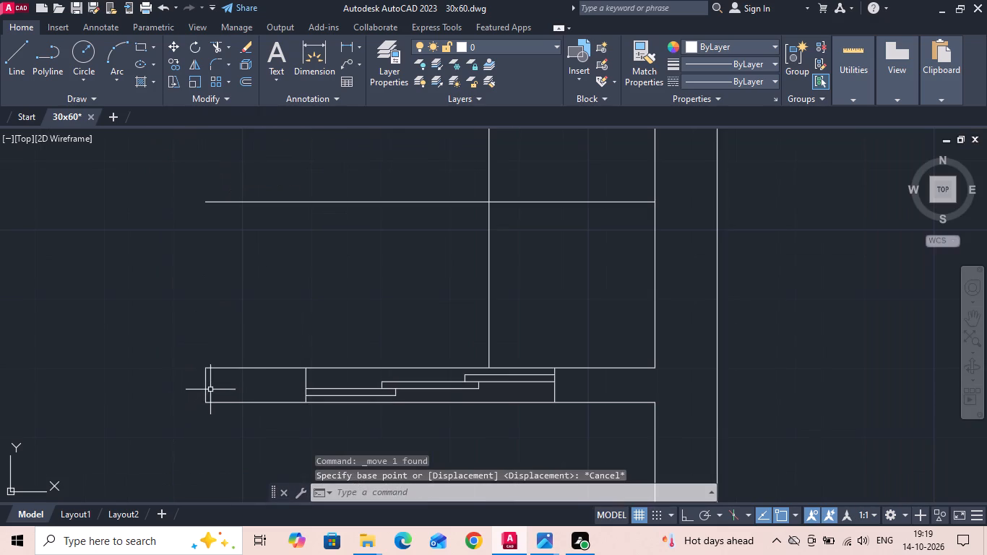
pyautogui.moveTo(210, 389); pyautogui.dragTo(197, 387)
pyautogui.click(194, 387)
pyautogui.press('F8')
pyautogui.rightClick(198, 310)
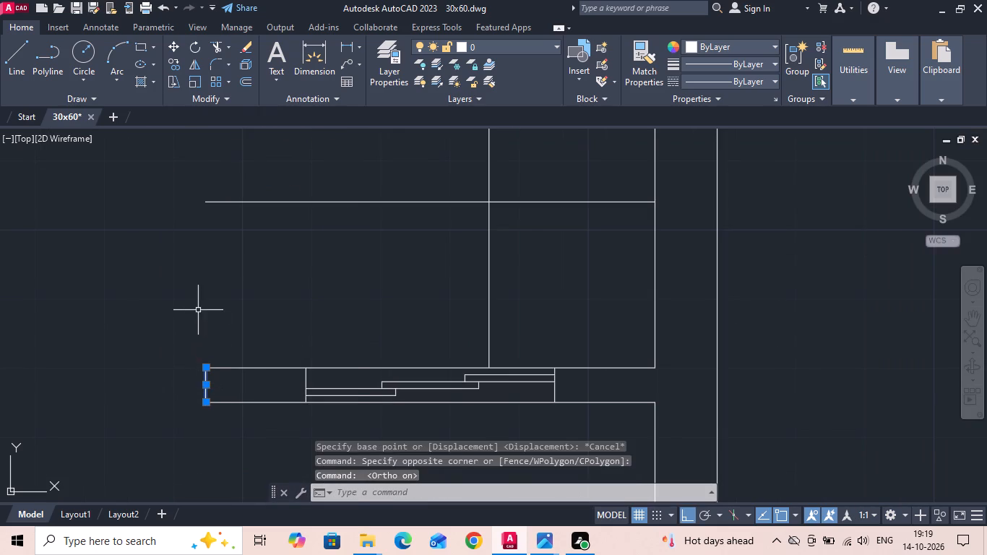
pyautogui.click(262, 276)
pyautogui.moveTo(296, 319); pyautogui.dragTo(319, 319)
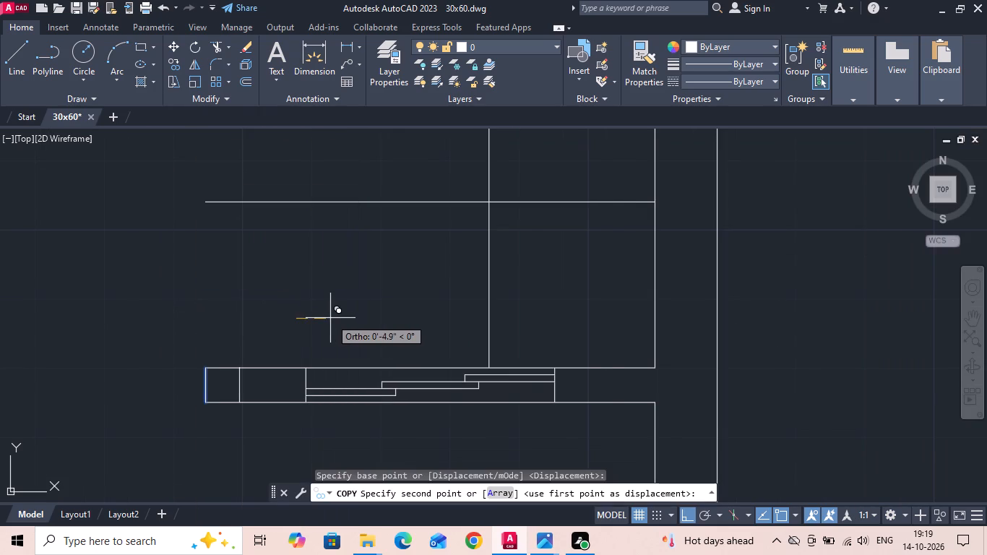
pyautogui.write('6')
pyautogui.press('space')
pyautogui.press('Escape')
# Extend the copied short line up to the horizontal counter edge line.
pyautogui.write('EX')
pyautogui.press('space')
pyautogui.click(246, 379)
pyautogui.press('Escape')
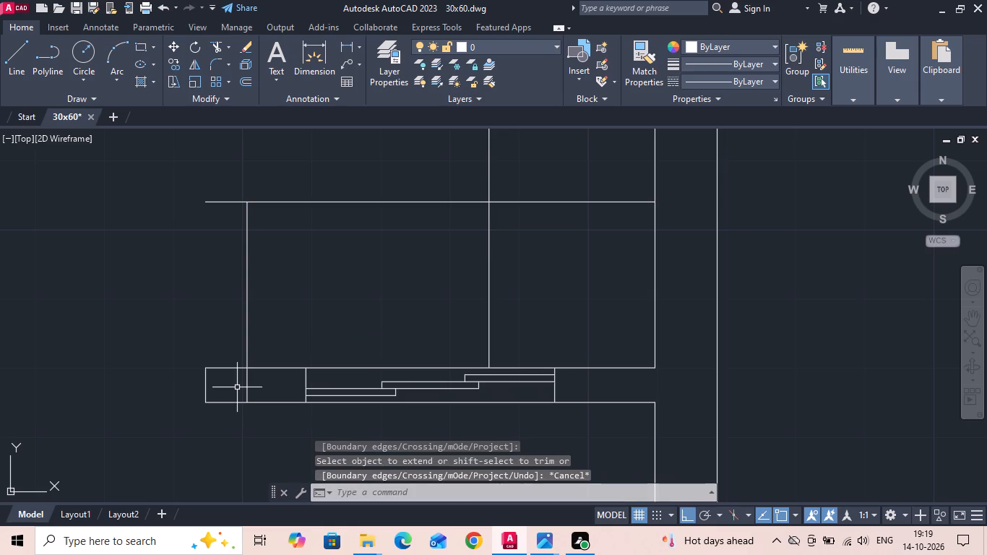
# Trim the excess at the wall, the counter's west end and the inner corner to leave an L-shaped kitchen counter.
pyautogui.press('t')
pyautogui.write('R')
pyautogui.press('space')
pyautogui.moveTo(236, 387); pyautogui.dragTo(251, 391)
pyautogui.moveTo(252, 387); pyautogui.dragTo(243, 386)
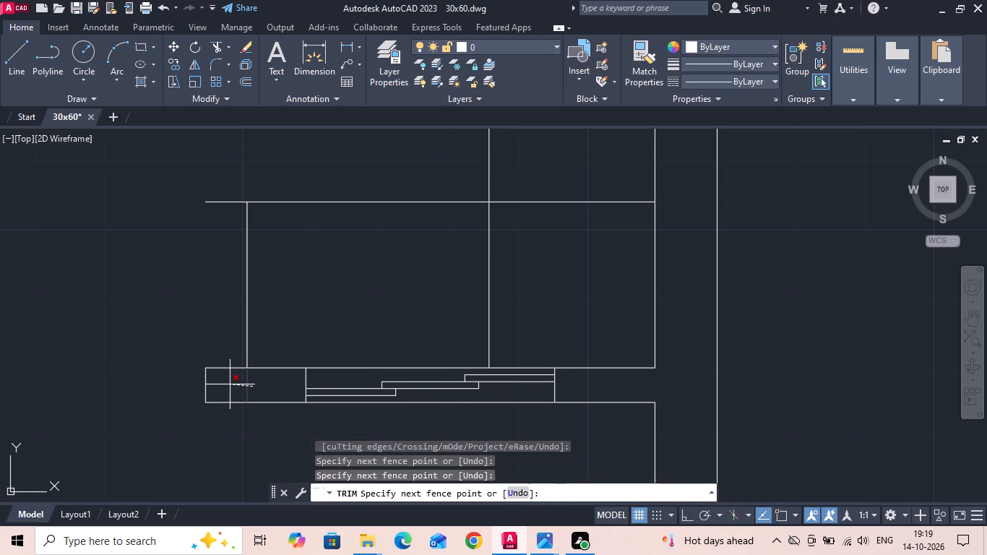
pyautogui.click(229, 384)
pyautogui.moveTo(210, 259); pyautogui.dragTo(213, 205)
pyautogui.click(219, 184)
pyautogui.moveTo(225, 172); pyautogui.dragTo(204, 265)
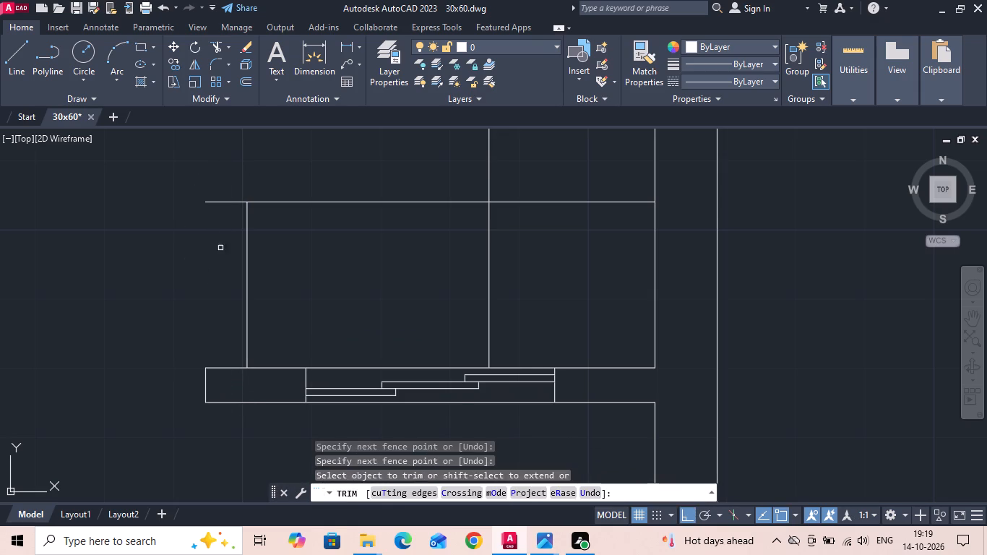
pyautogui.moveTo(223, 225); pyautogui.dragTo(234, 189)
pyautogui.moveTo(390, 278); pyautogui.dragTo(590, 189)
pyautogui.scroll(-2, 551, 224)
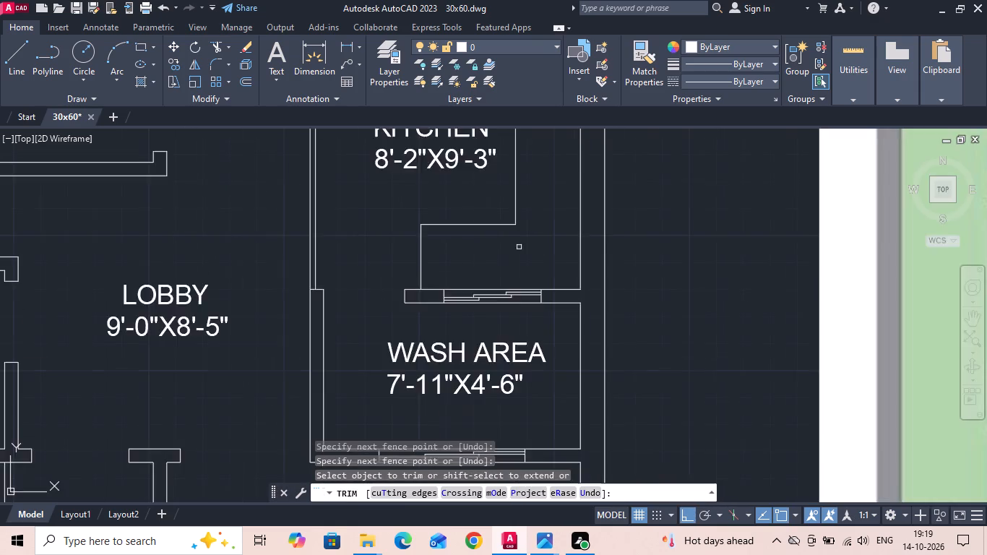
pyautogui.scroll(-2, 418, 286)
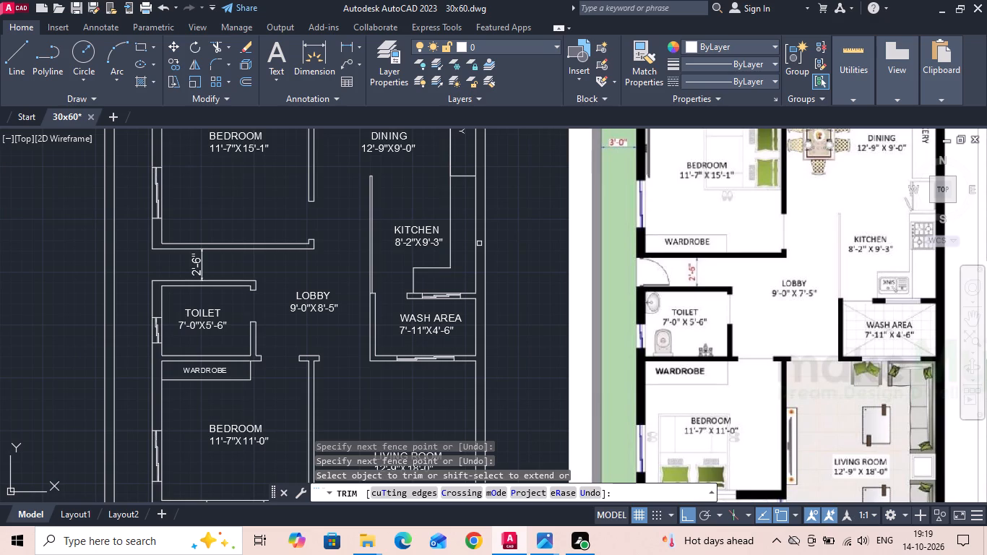
pyautogui.press('Escape')
# Measure the vertical distance from the dining area's upper wall to the lower end of the crockery unit with a linear dimension.
pyautogui.click(340, 46)
pyautogui.moveTo(387, 202); pyautogui.dragTo(378, 281, button='middle')
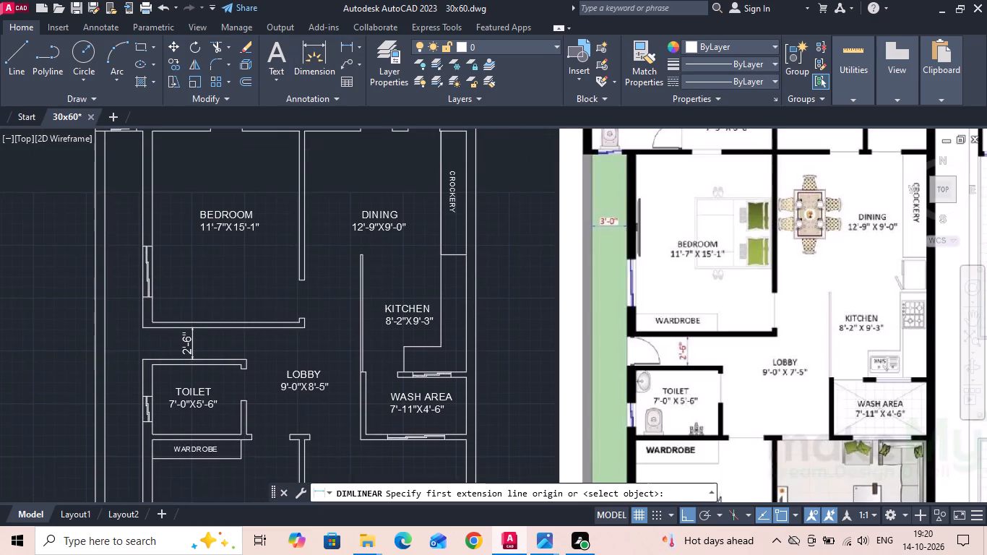
pyautogui.moveTo(430, 197); pyautogui.dragTo(426, 222, button='middle')
pyautogui.click(402, 160)
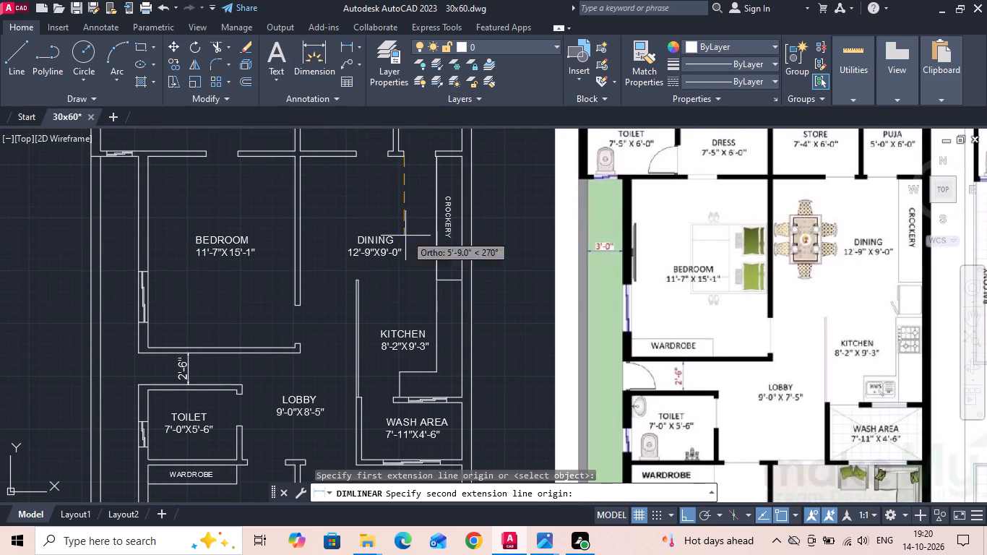
pyautogui.scroll(1, 405, 267)
pyautogui.click(456, 288)
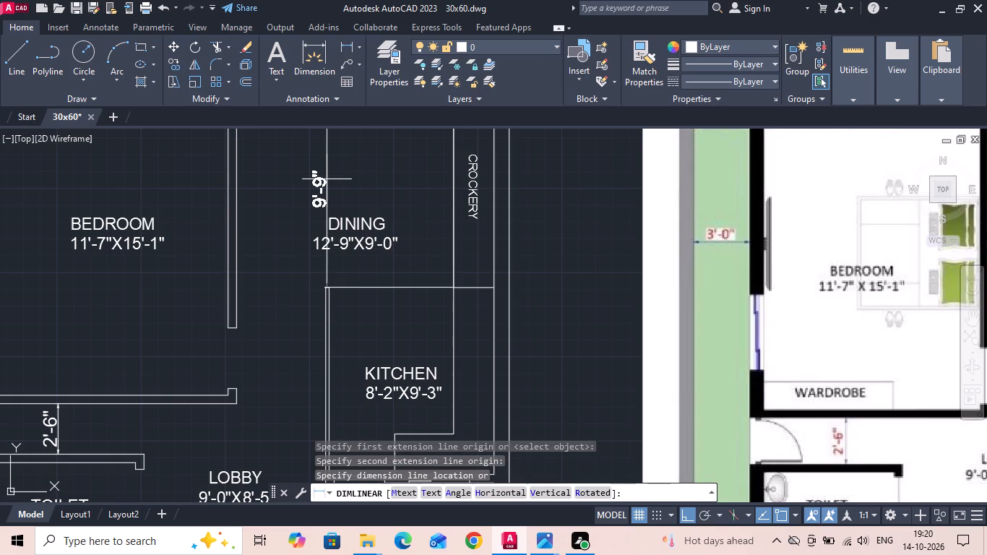
pyautogui.press('Escape')
# Measure the kitchen's length from the crockery unit's end line to the wash area wall with a linear dimension.
pyautogui.scroll(-1, 357, 178)
pyautogui.press('space')
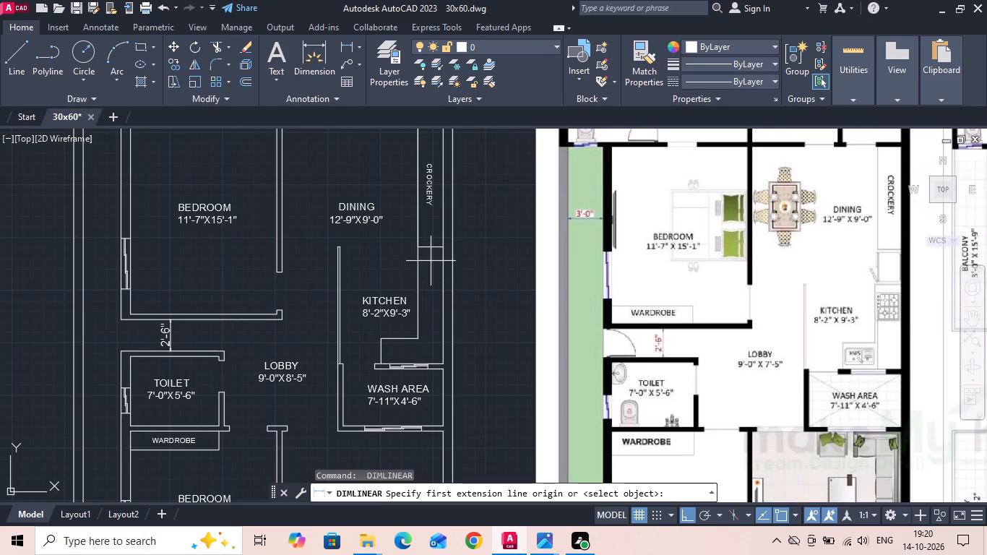
pyautogui.click(431, 249)
pyautogui.scroll(1, 430, 335)
pyautogui.click(434, 383)
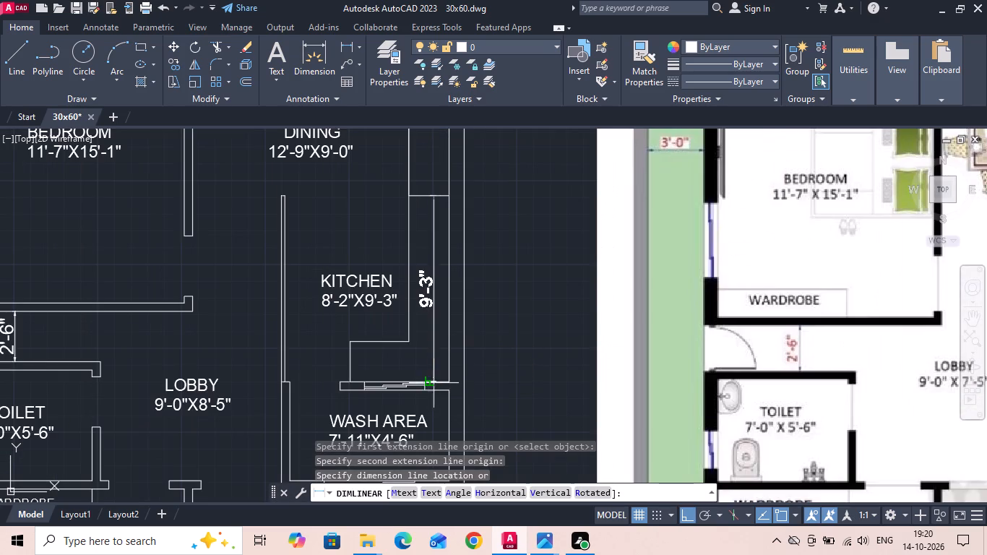
pyautogui.scroll(-2, 423, 371)
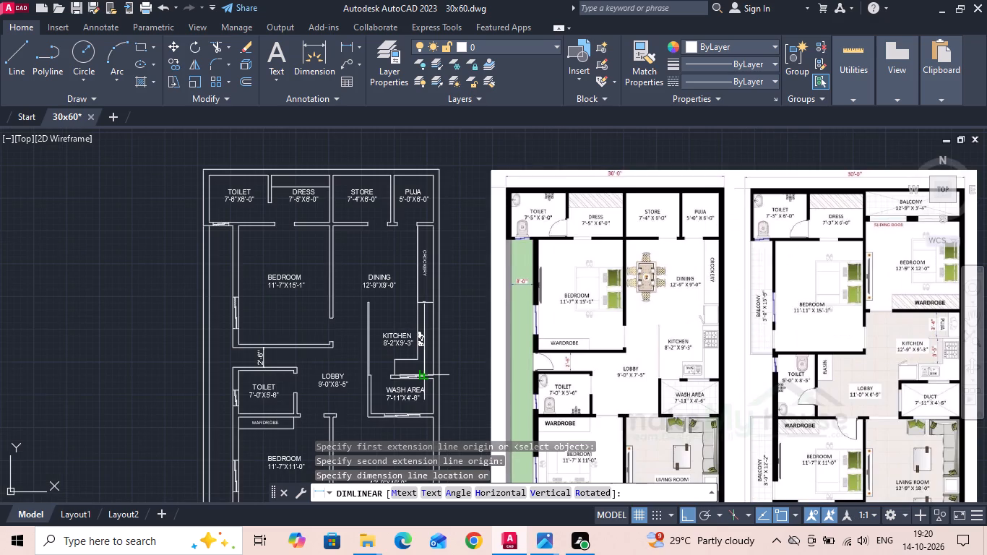
pyautogui.press('Escape')
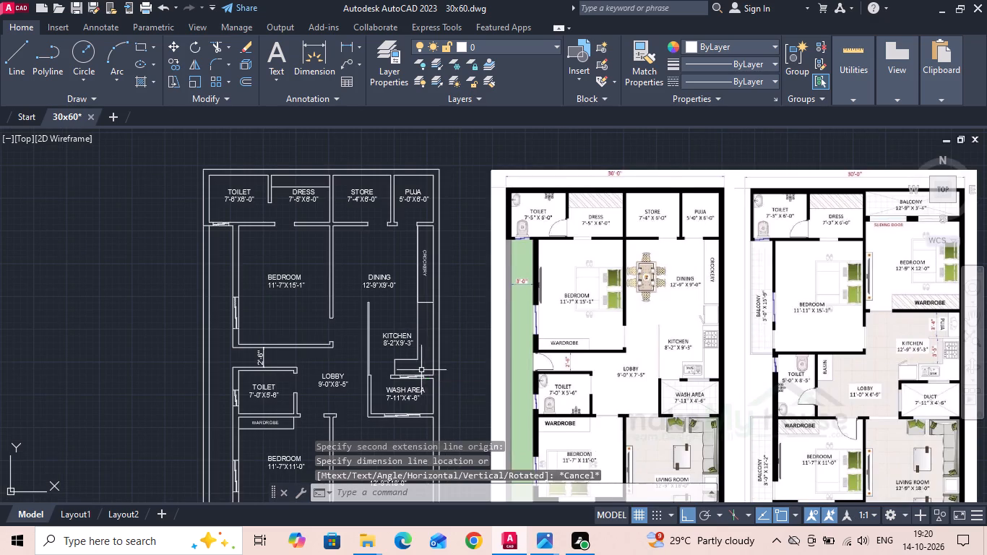
# Move the crockery unit's lower end line 9" up toward the CROCKERY label.
pyautogui.scroll(2, 415, 323)
pyautogui.scroll(2, 436, 258)
pyautogui.moveTo(444, 286); pyautogui.dragTo(436, 325)
pyautogui.click(431, 348)
pyautogui.rightClick(431, 348)
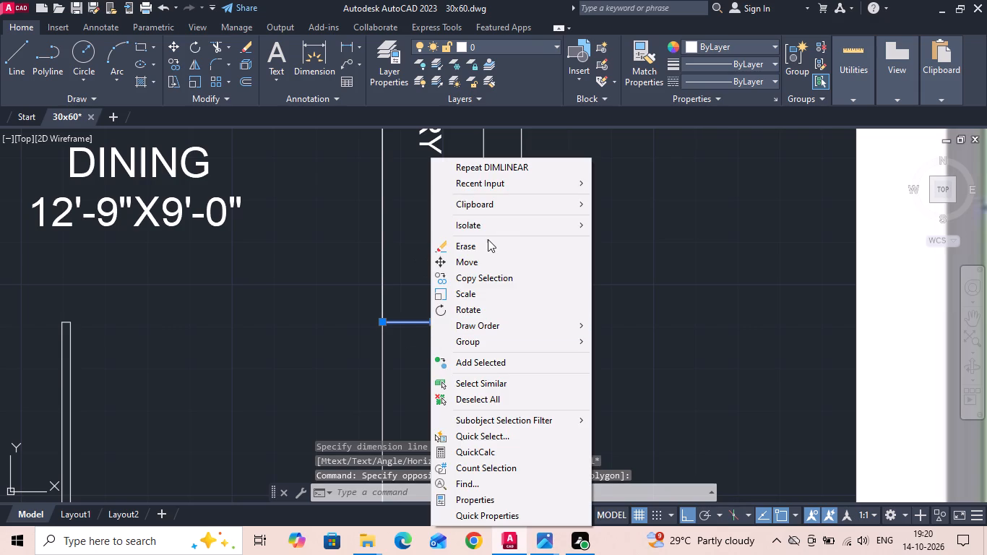
pyautogui.click(484, 257)
pyautogui.click(660, 317)
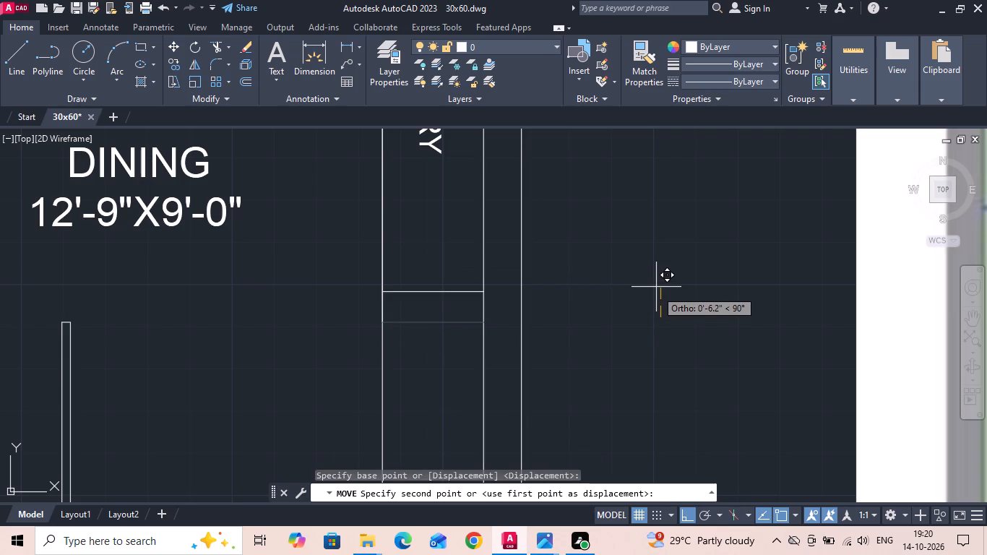
pyautogui.write('9')
pyautogui.press('space')
# Copy the crockery unit's end line 9" downward.
pyautogui.moveTo(425, 327); pyautogui.dragTo(414, 288)
pyautogui.click(409, 262)
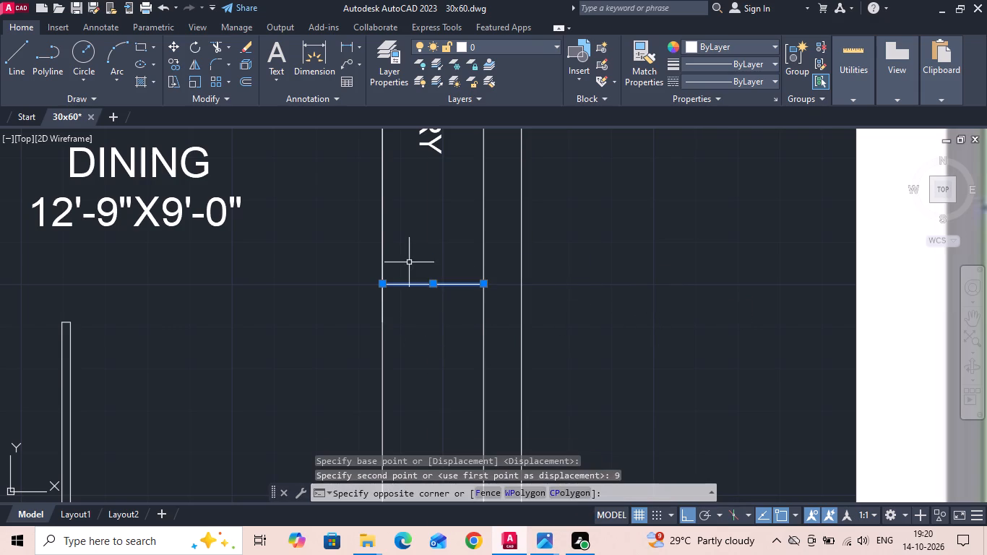
pyautogui.rightClick(409, 262)
pyautogui.click(448, 277)
pyautogui.moveTo(626, 266); pyautogui.dragTo(625, 286)
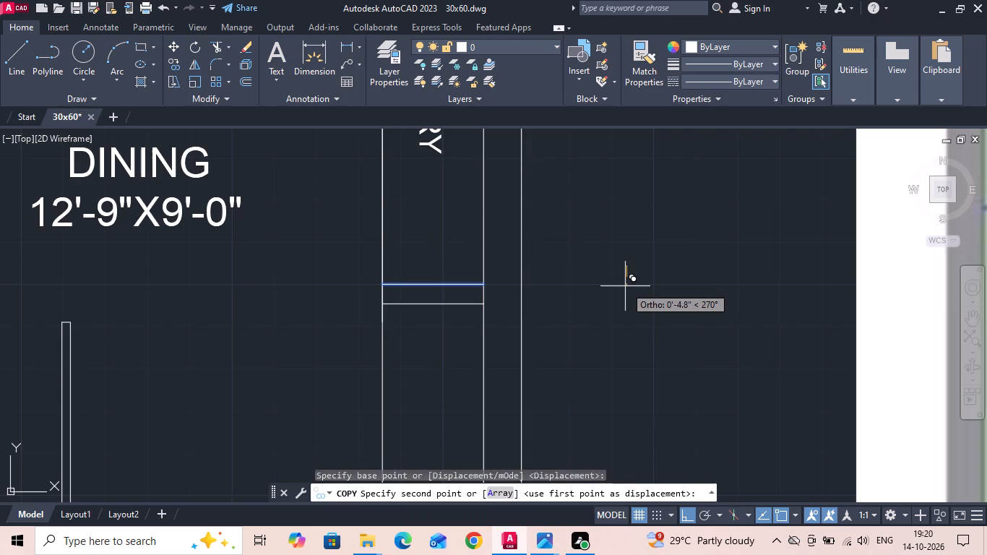
pyautogui.write('9')
pyautogui.press('space')
pyautogui.scroll(-2, 566, 270)
pyautogui.press('Escape')
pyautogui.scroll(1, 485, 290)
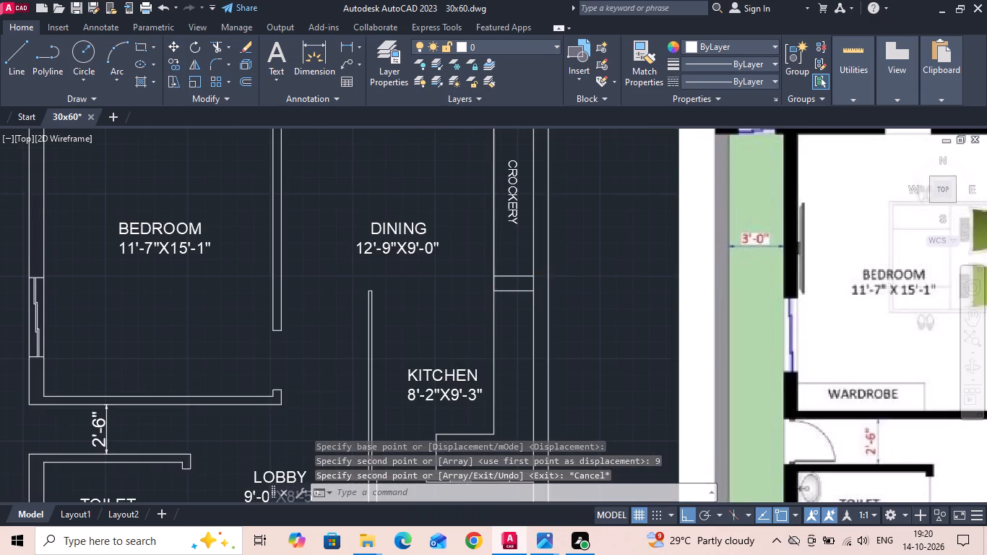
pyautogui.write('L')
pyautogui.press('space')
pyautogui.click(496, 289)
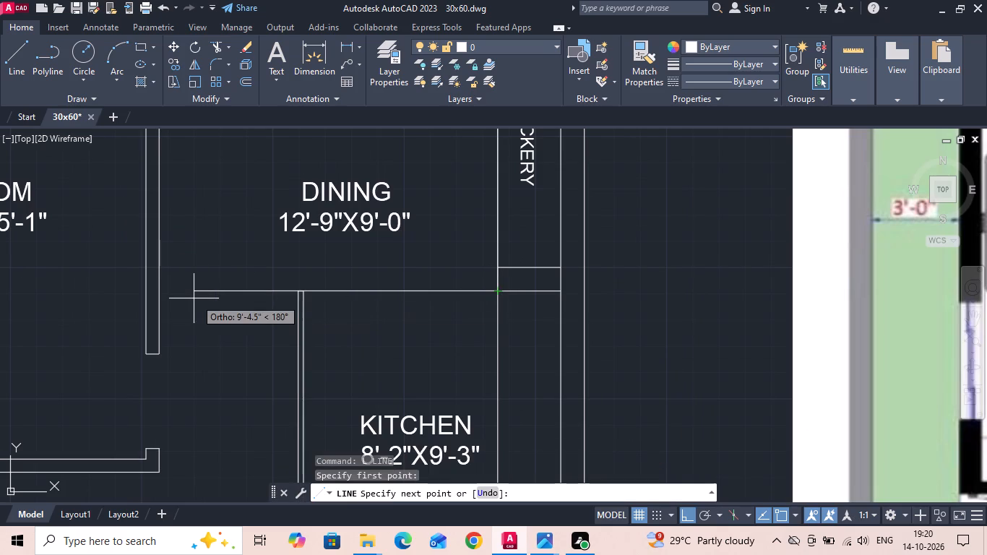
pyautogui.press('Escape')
# Measure the vertical distance from the dining area's upper wall to the crockery unit's upper end line with a linear dimension.
pyautogui.scroll(-2, 309, 289)
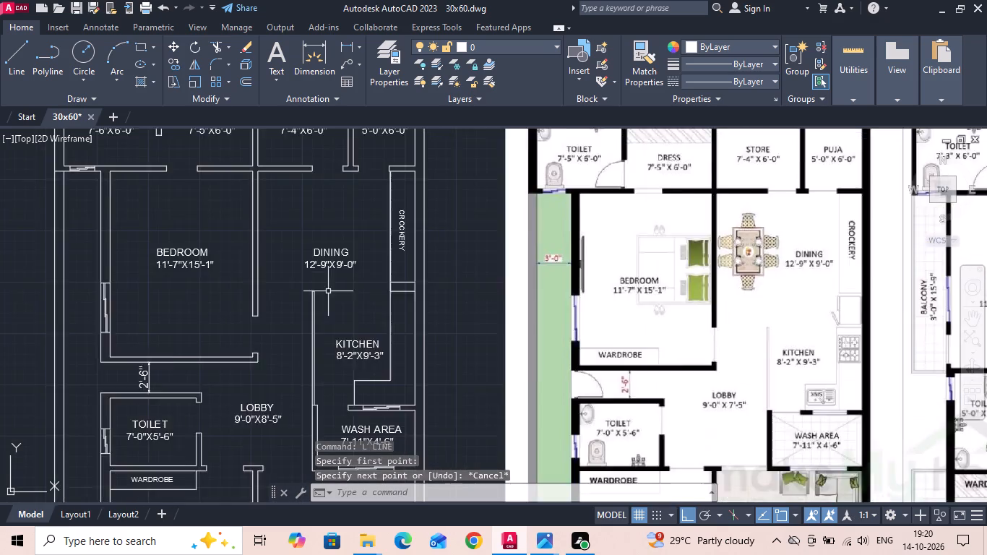
pyautogui.scroll(-1, 328, 291)
pyautogui.click(342, 50)
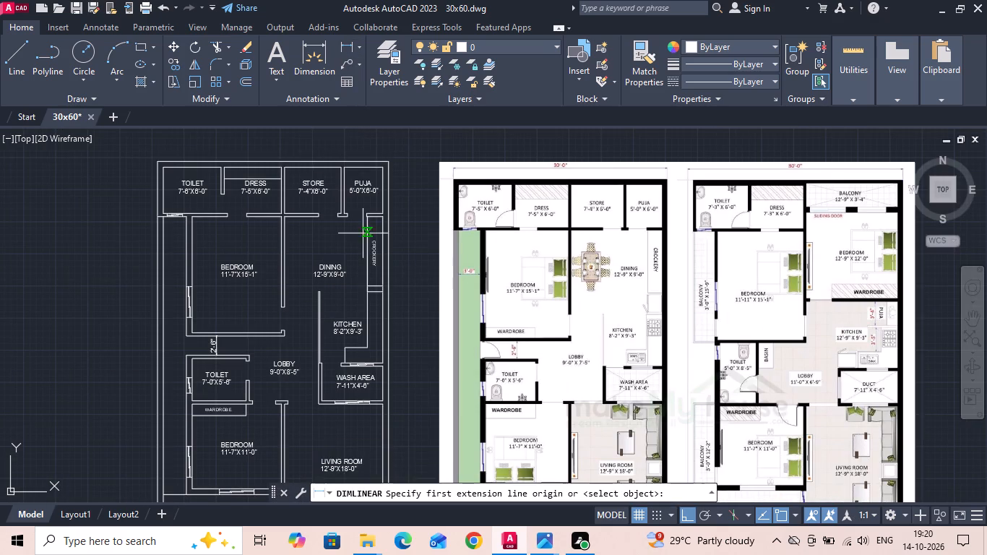
pyautogui.scroll(2, 363, 236)
pyautogui.click(319, 190)
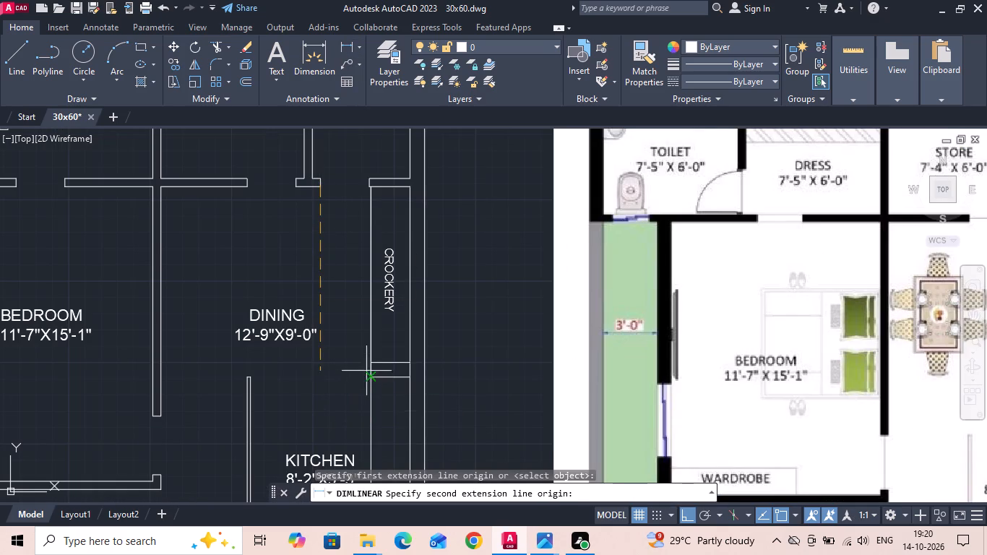
pyautogui.click(374, 363)
pyautogui.press('Escape')
# Trim the counter's front line between the crockery unit's end line and its 9" copy.
pyautogui.scroll(-2, 351, 318)
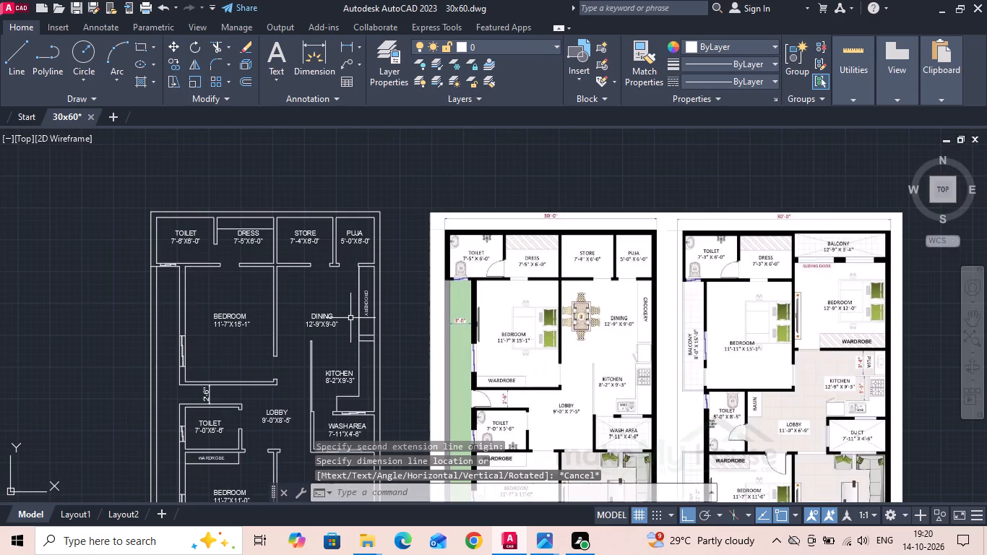
pyautogui.write('TR')
pyautogui.press('space')
pyautogui.press('space')
pyautogui.scroll(2, 358, 345)
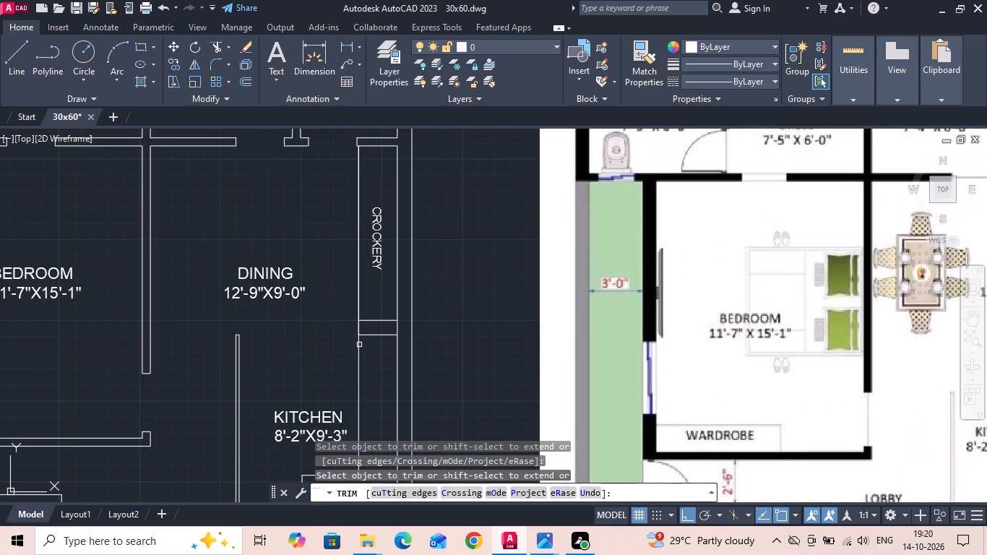
pyautogui.click(360, 330)
pyautogui.click(360, 330)
pyautogui.click(360, 330)
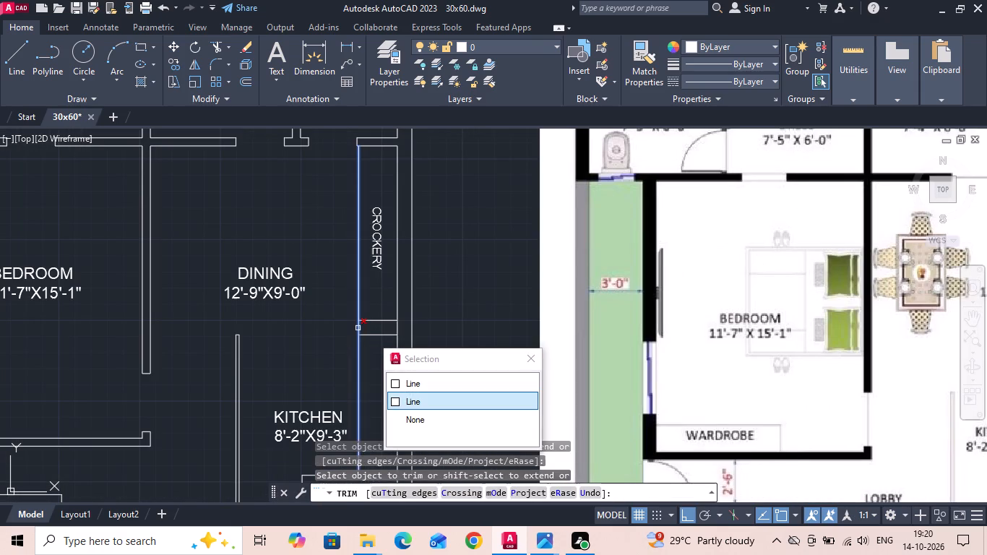
pyautogui.click(351, 325)
pyautogui.click(361, 327)
pyautogui.press('Escape')
# Save the 30x60 drawing.
pyautogui.scroll(-1, 387, 285)
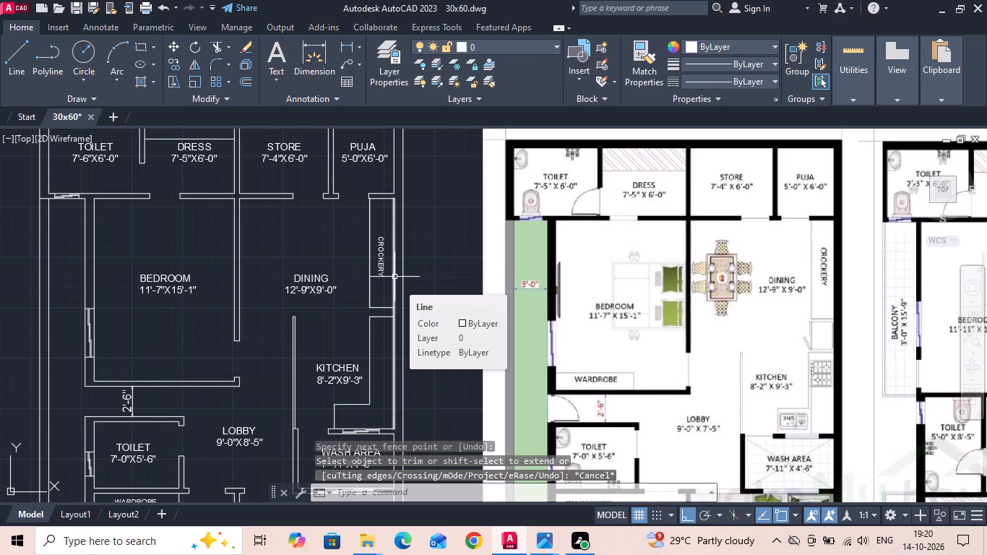
pyautogui.moveTo(387, 345); pyautogui.dragTo(395, 321, button='middle')
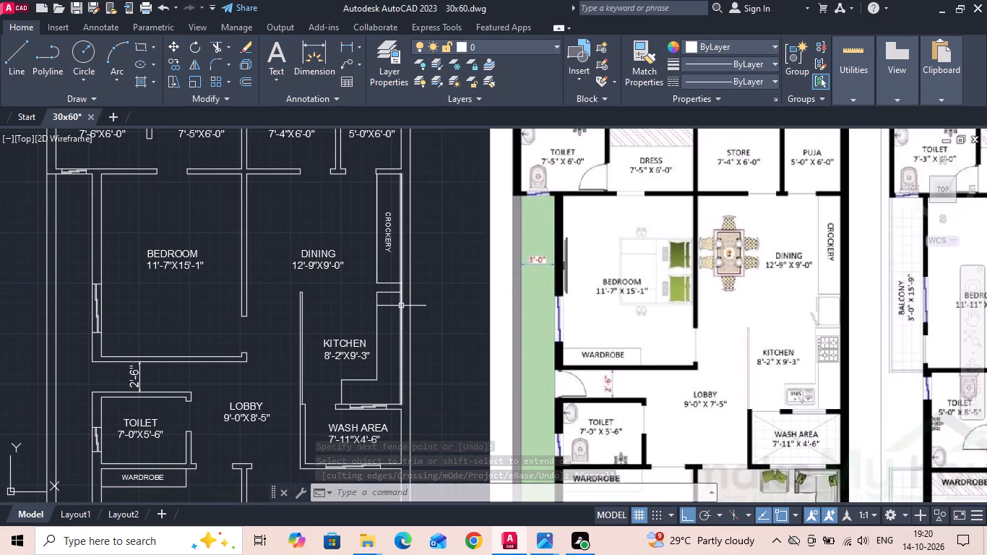
pyautogui.hotkey('ctrl', 's')
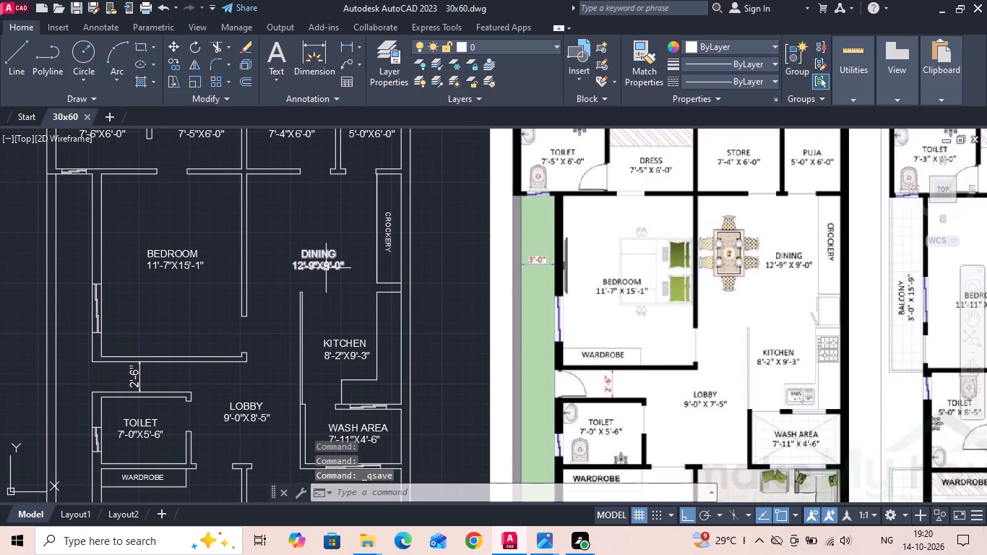
# Open the recent drawing 1BHK PLANS.dwg.
pyautogui.click(21, 26)
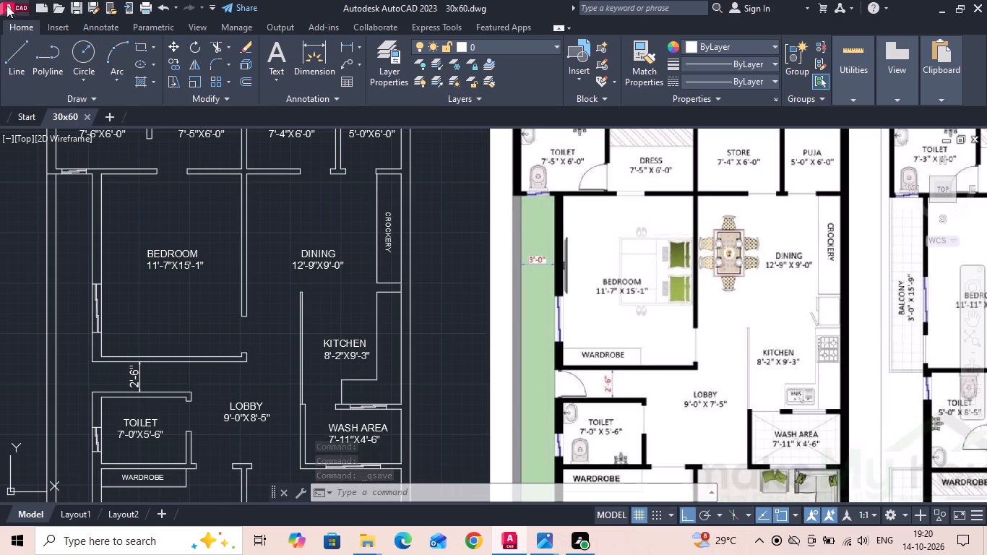
pyautogui.click(7, 4)
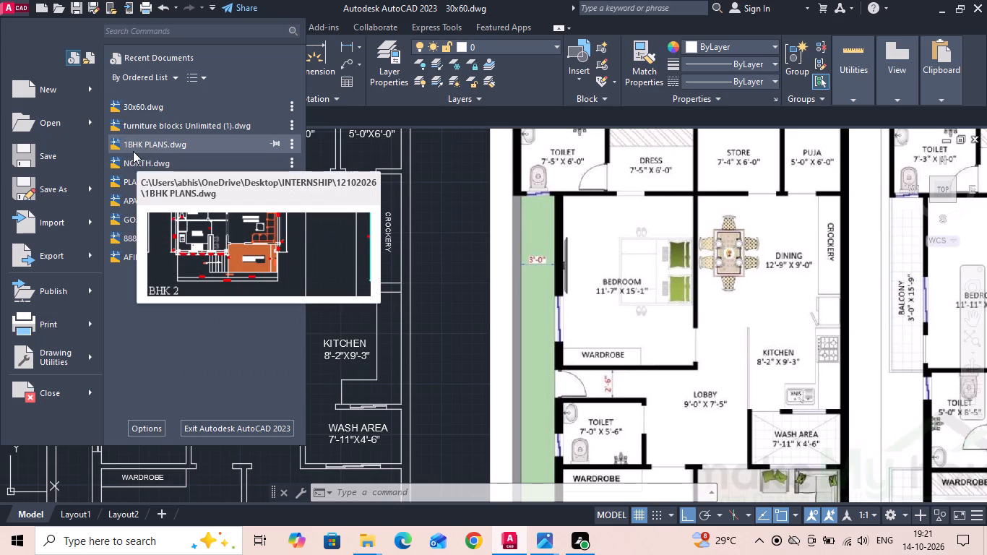
pyautogui.click(133, 150)
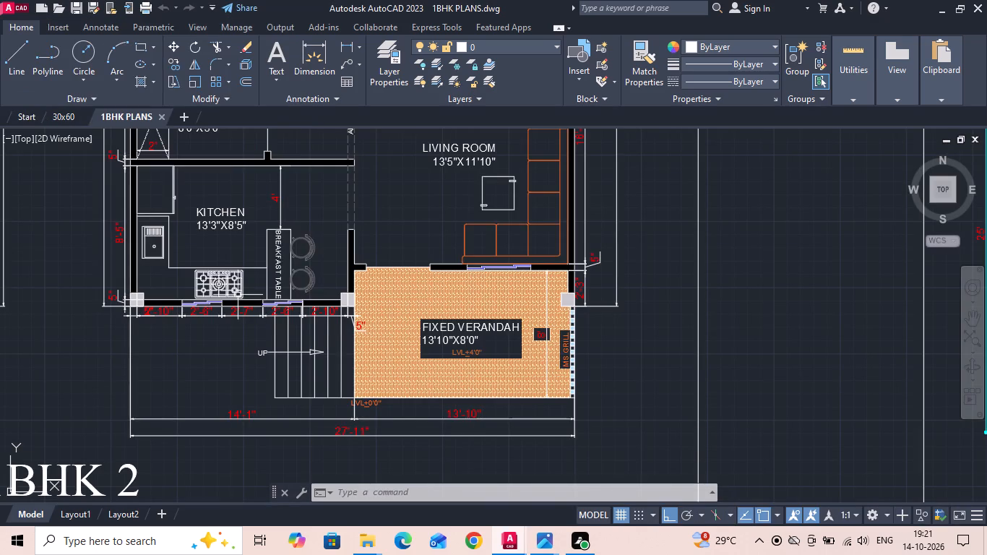
# Copy the gas stove block from the 1BHK kitchen and paste it into the 30x60 drawing beside the KITCHEN label.
pyautogui.click(231, 287)
pyautogui.hotkey('ctrl', 'c')
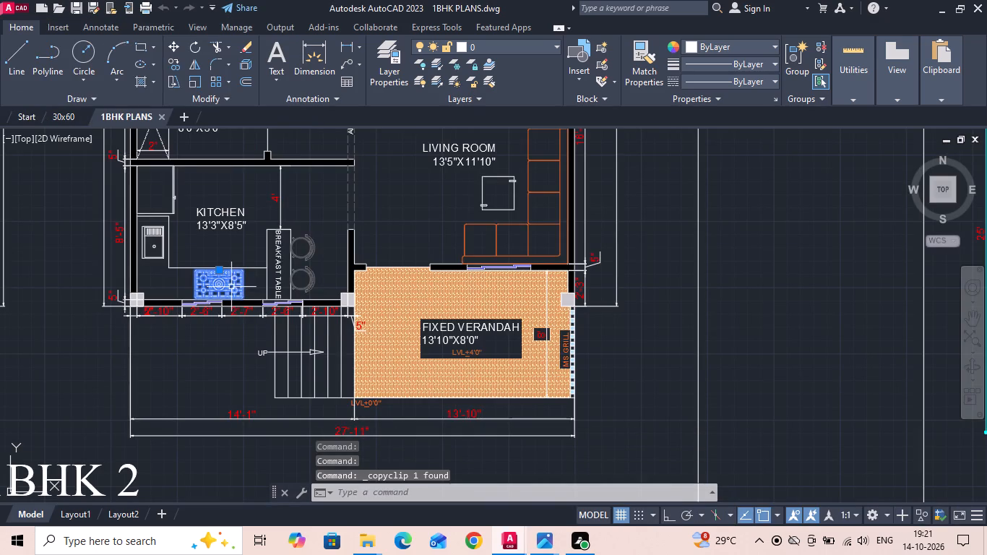
pyautogui.click(72, 112)
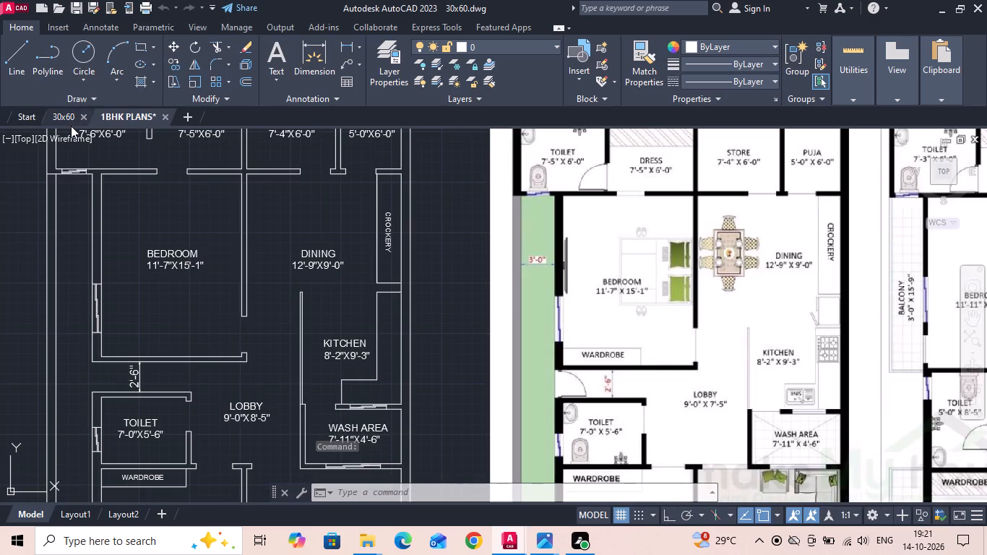
pyautogui.hotkey('ctrl', 'v')
pyautogui.scroll(1, 368, 428)
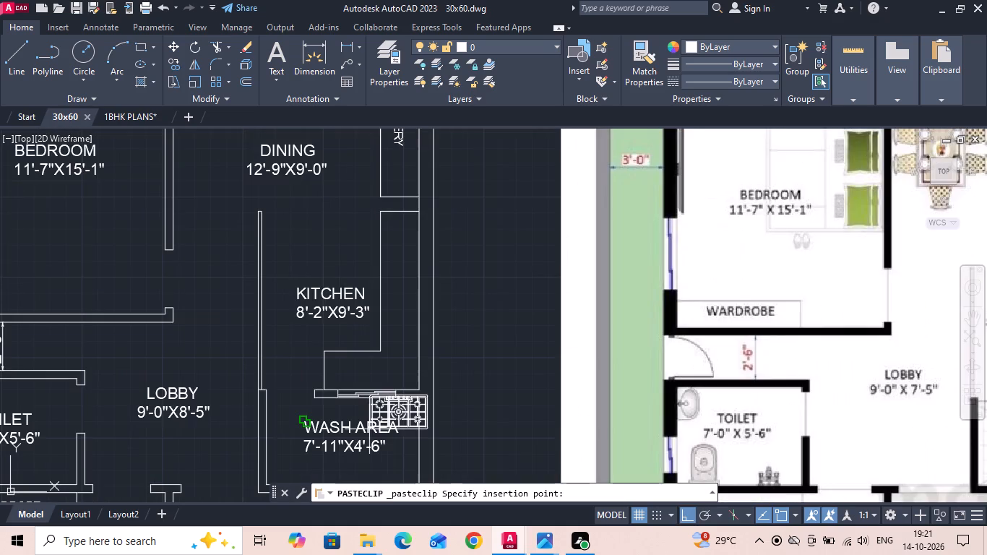
pyautogui.scroll(-2, 362, 418)
pyautogui.scroll(4, 374, 390)
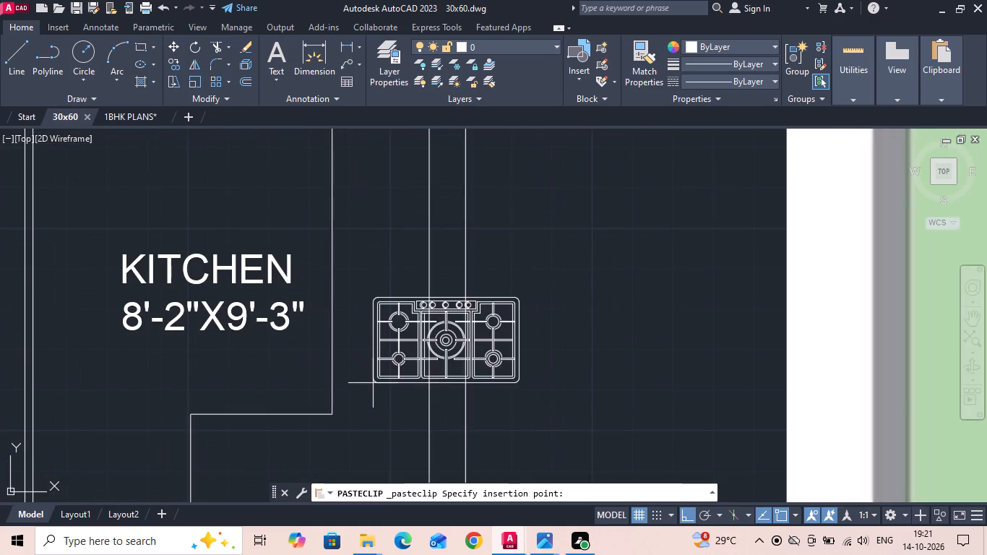
pyautogui.click(354, 330)
pyautogui.press('Escape')
# Rotate the pasted gas stove block 90° counterclockwise so its long side runs along the kitchen counter.
pyautogui.click(379, 344)
pyautogui.click(361, 280)
pyautogui.rightClick(361, 279)
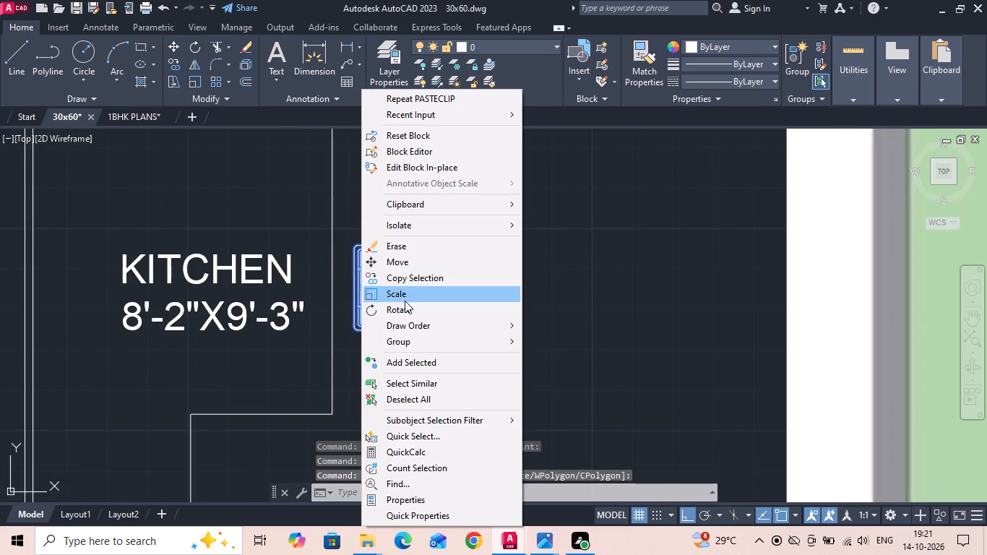
pyautogui.click(405, 306)
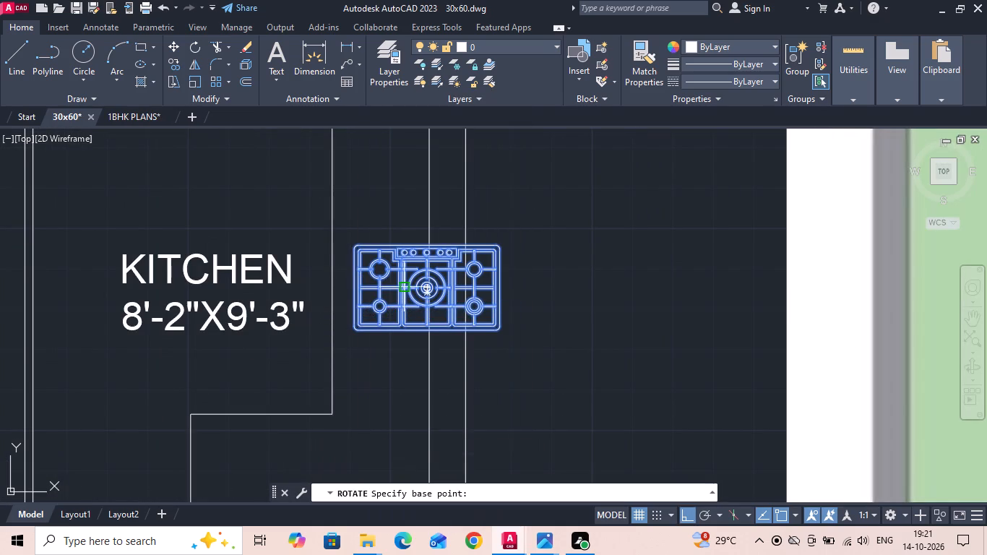
pyautogui.click(404, 284)
pyautogui.click(388, 179)
# Move the gas stove block about 6" horizontally onto the kitchen counter, between its front line and the outer wall.
pyautogui.moveTo(387, 178); pyautogui.dragTo(384, 199)
pyautogui.click(383, 204)
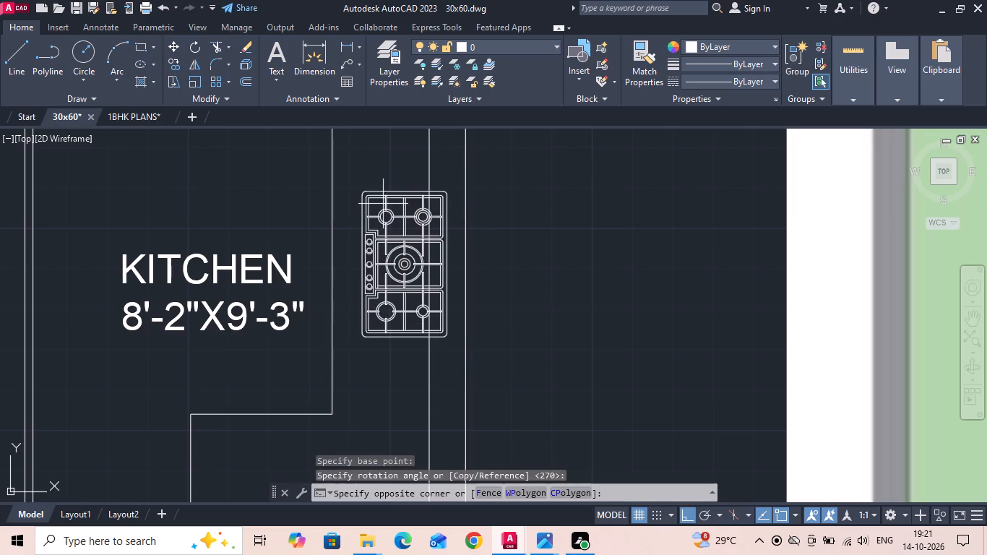
pyautogui.rightClick(383, 204)
pyautogui.click(368, 173)
pyautogui.rightClick(368, 173)
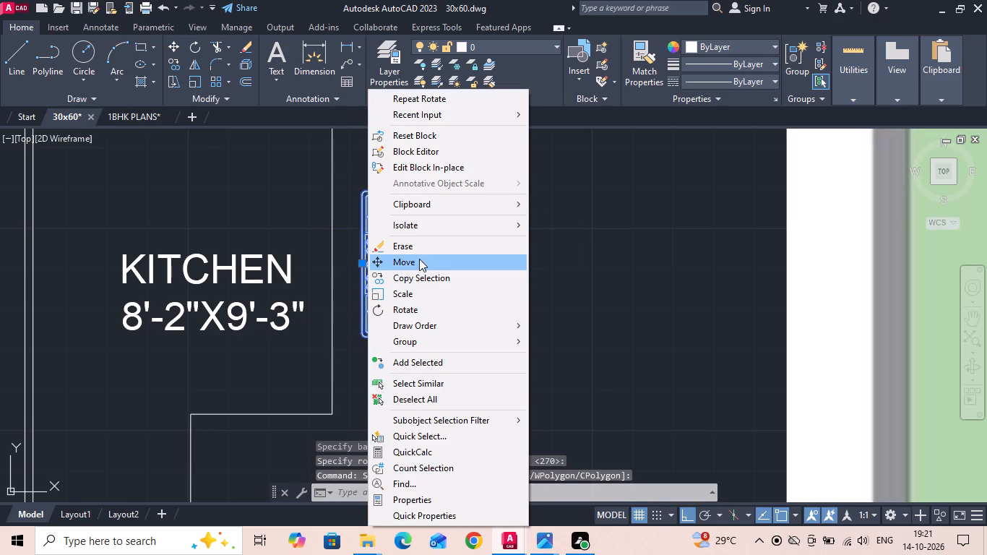
pyautogui.click(419, 259)
pyautogui.click(637, 276)
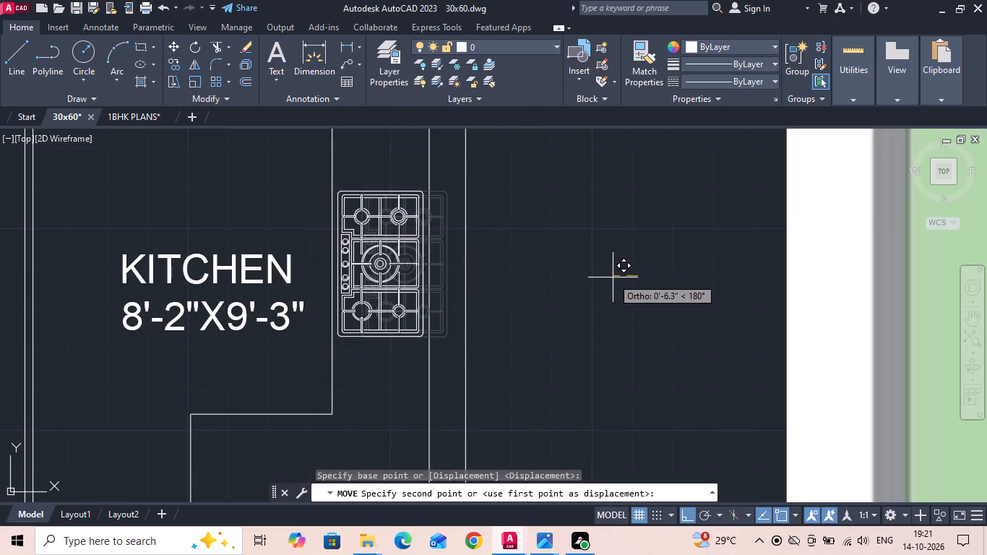
pyautogui.click(615, 277)
pyautogui.scroll(-2, 515, 288)
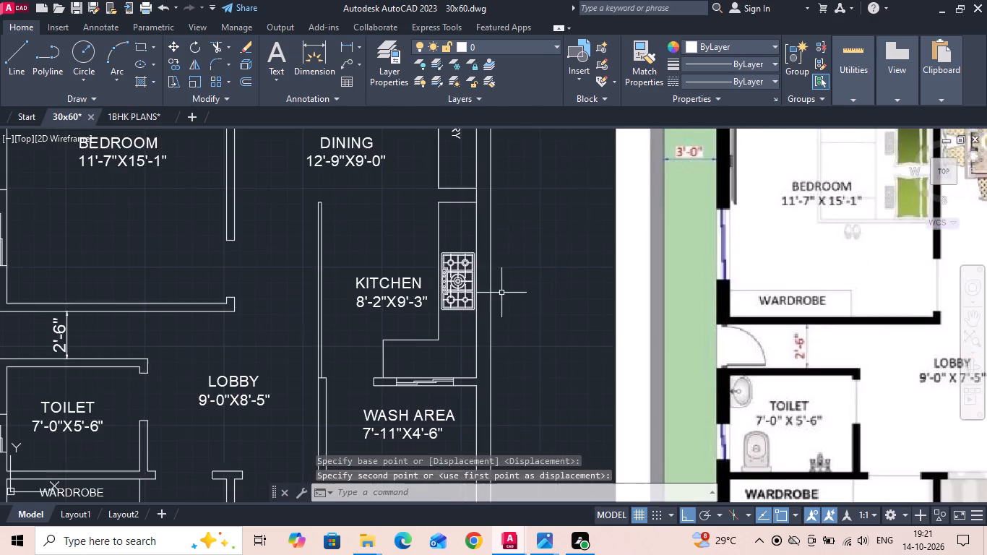
# Open a client's house plan drawing with a staircase preview from the PLAN folder on the Desktop.
pyautogui.scroll(-1, 501, 293)
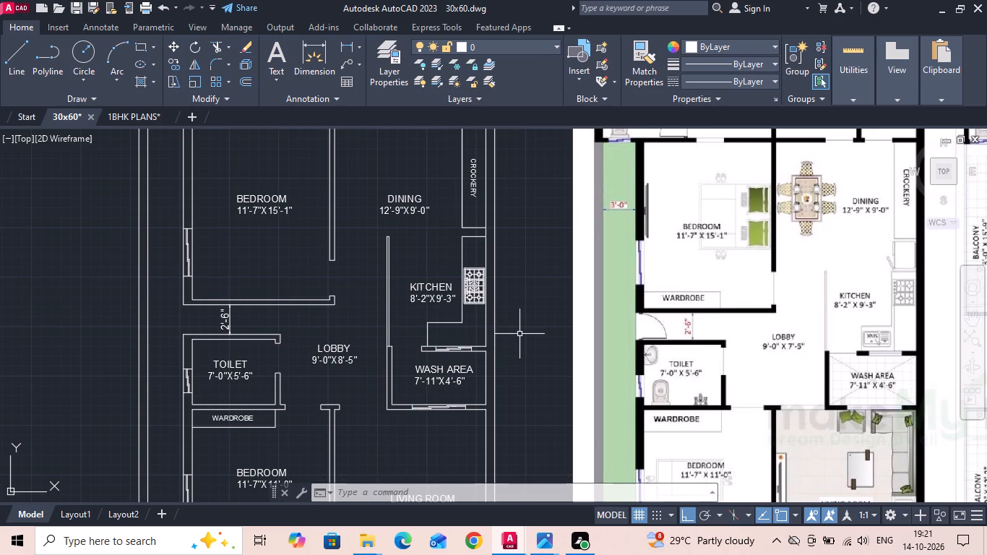
pyautogui.click(137, 114)
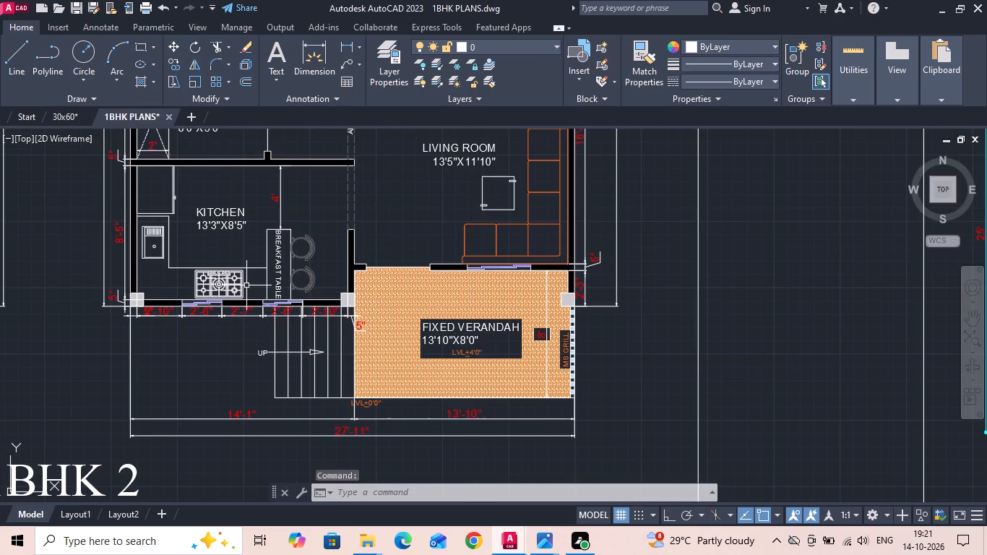
pyautogui.press('Escape')
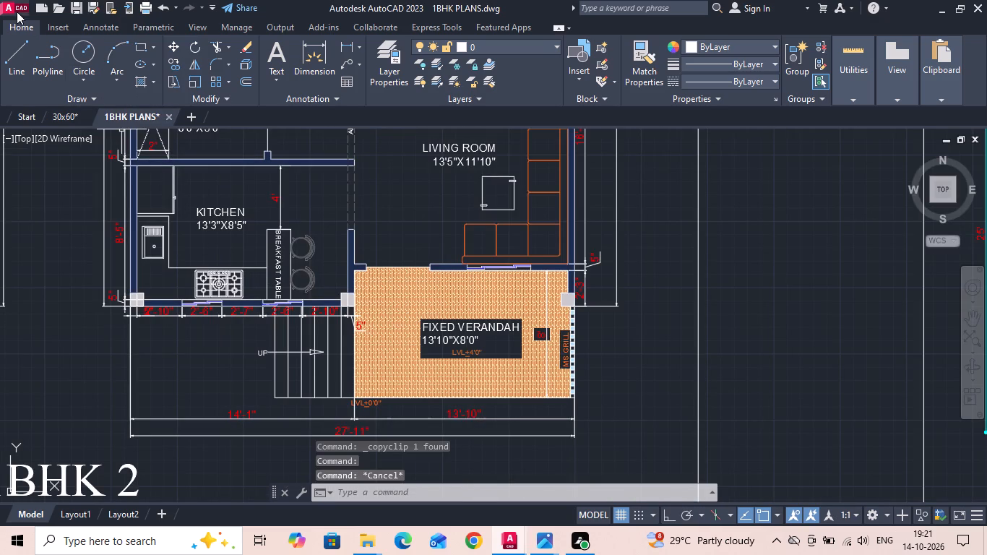
pyautogui.click(16, 7)
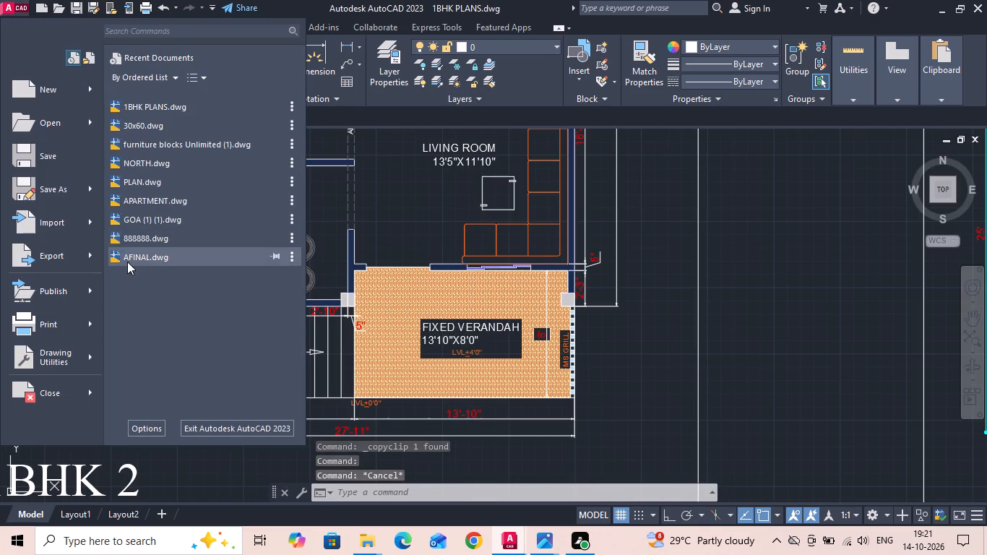
pyautogui.click(71, 128)
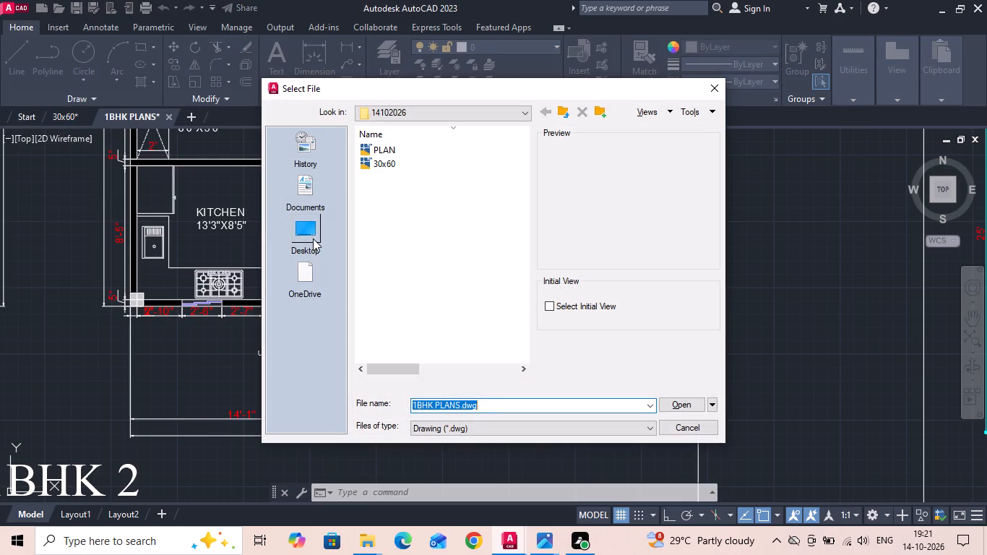
pyautogui.doubleClick(313, 238)
pyautogui.doubleClick(406, 207)
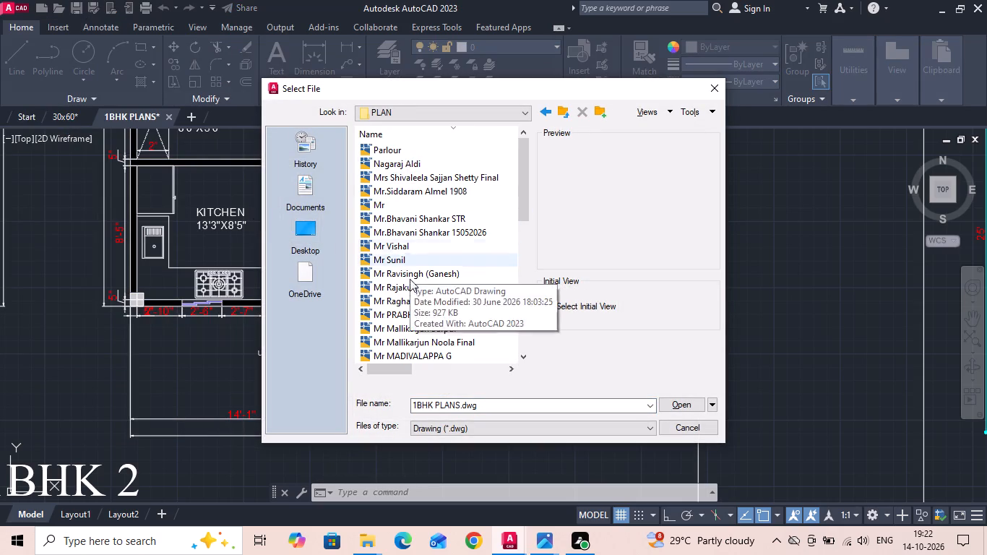
pyautogui.scroll(-3, 410, 290)
pyautogui.click(419, 224)
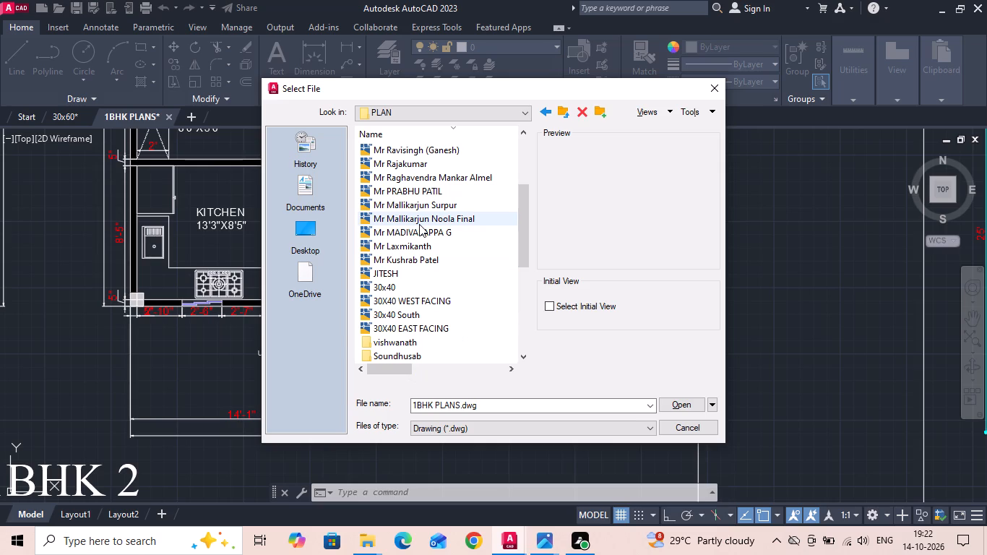
pyautogui.click(419, 238)
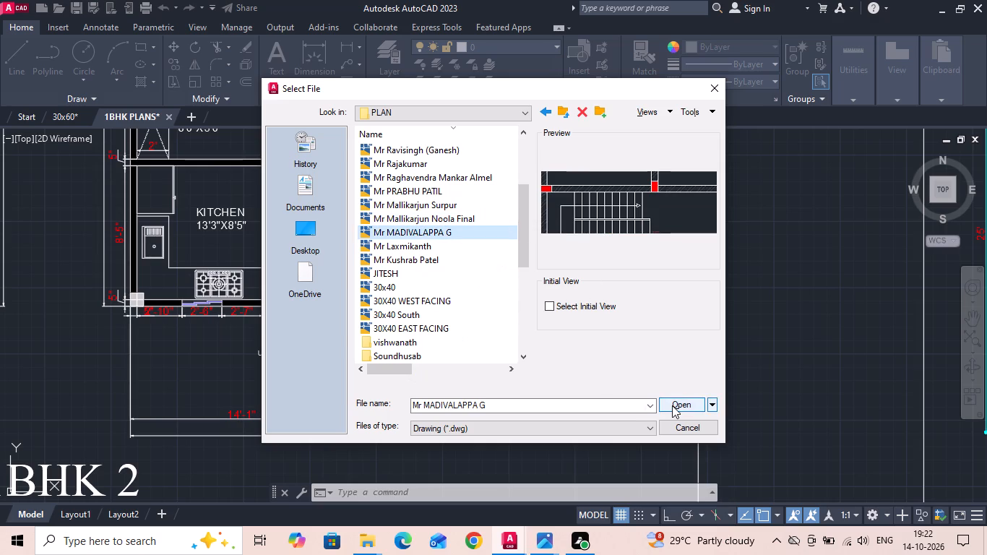
pyautogui.click(672, 405)
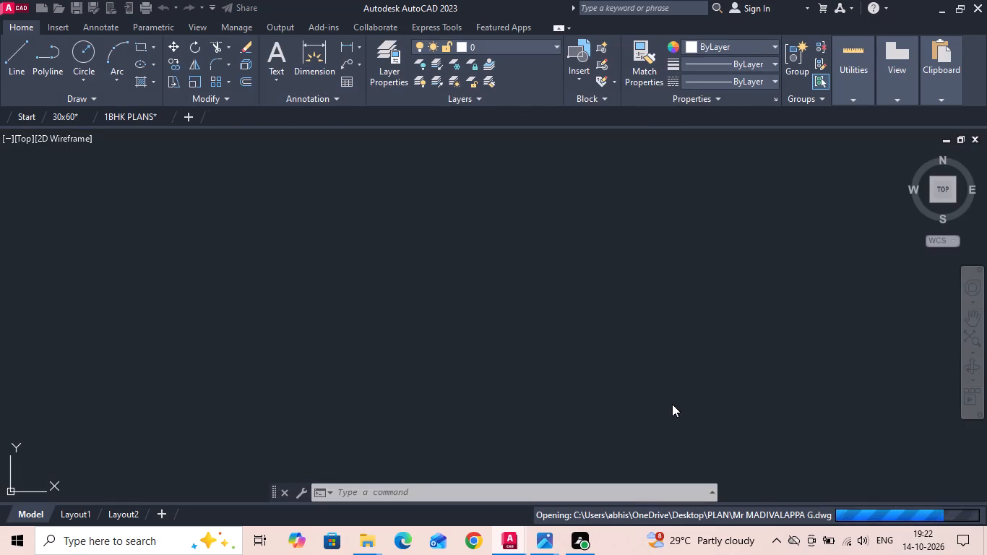
# Copy the sink from the furnished kitchen in the client's house plan and paste it onto the 30x60 kitchen counter beside the wash area.
pyautogui.scroll(-5, 614, 385)
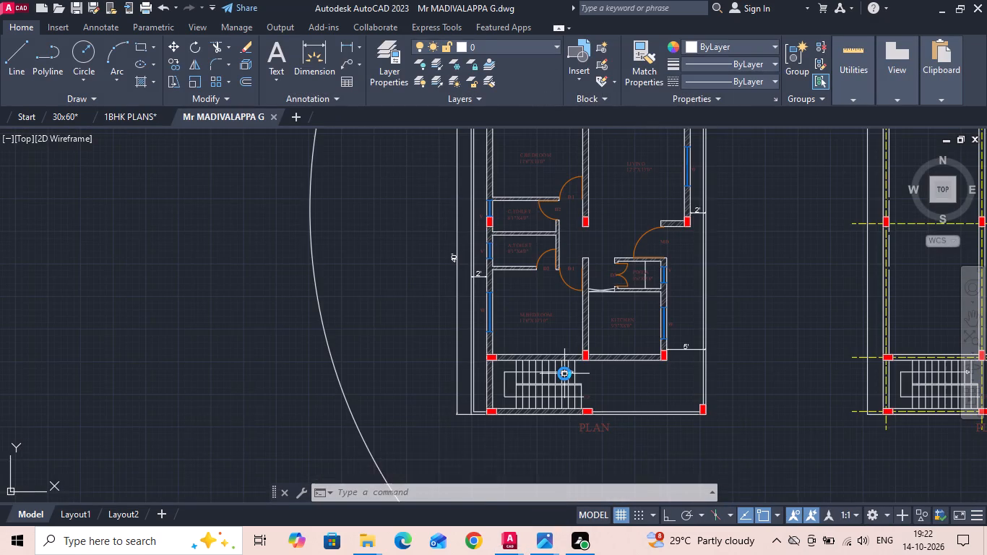
pyautogui.scroll(-3, 564, 374)
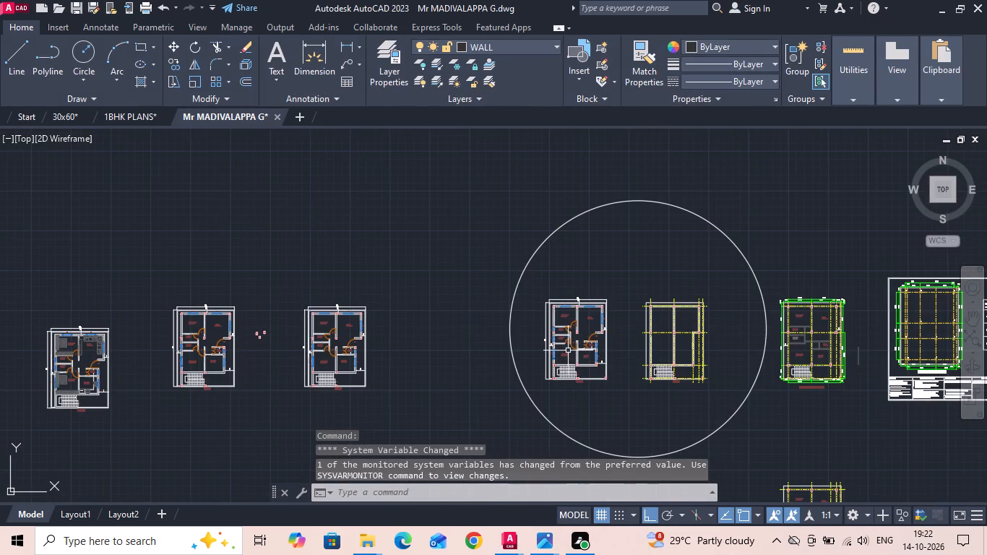
pyautogui.scroll(2, 46, 411)
pyautogui.scroll(5, 139, 354)
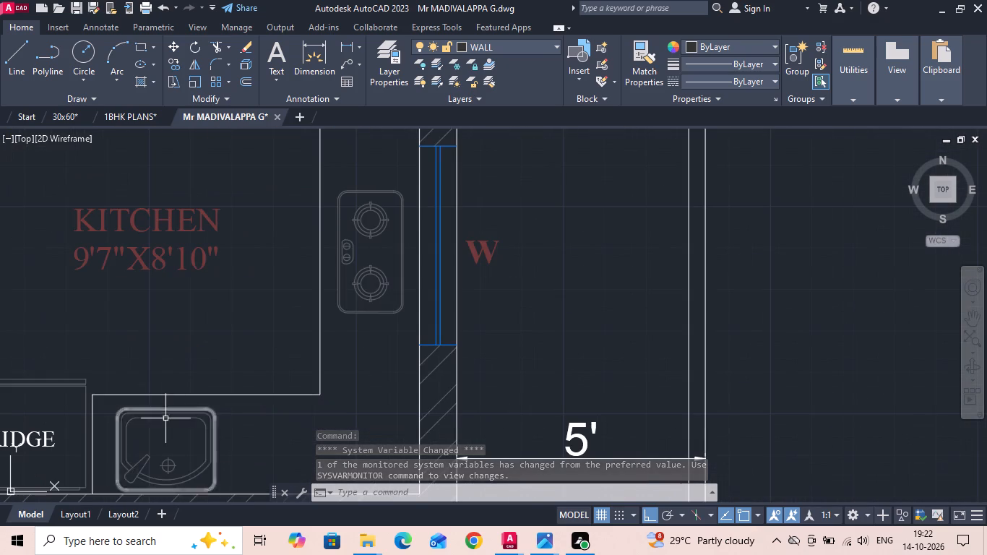
pyautogui.scroll(1, 165, 410)
pyautogui.moveTo(170, 407); pyautogui.dragTo(331, 298, button='middle')
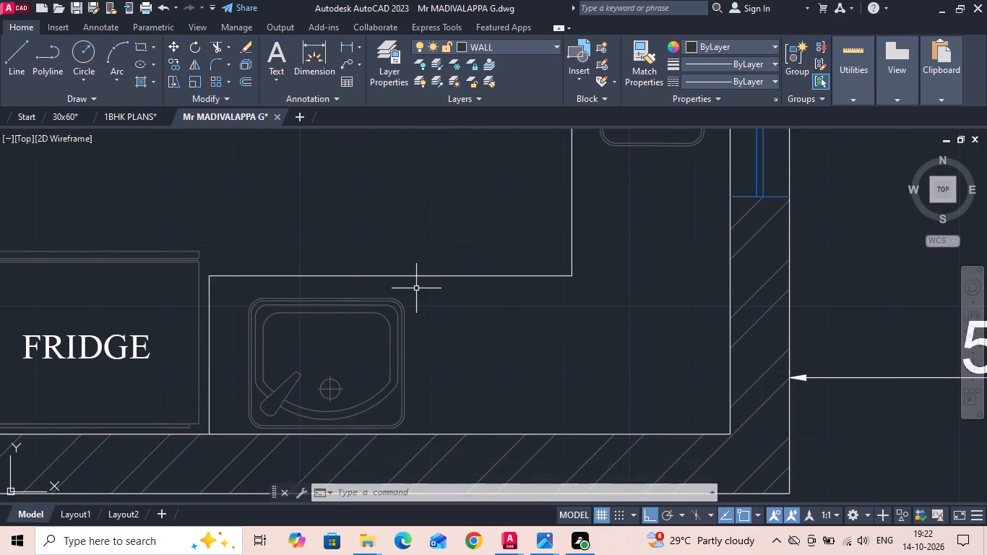
pyautogui.scroll(-1, 428, 298)
pyautogui.moveTo(428, 298); pyautogui.dragTo(421, 303)
pyautogui.scroll(2, 333, 356)
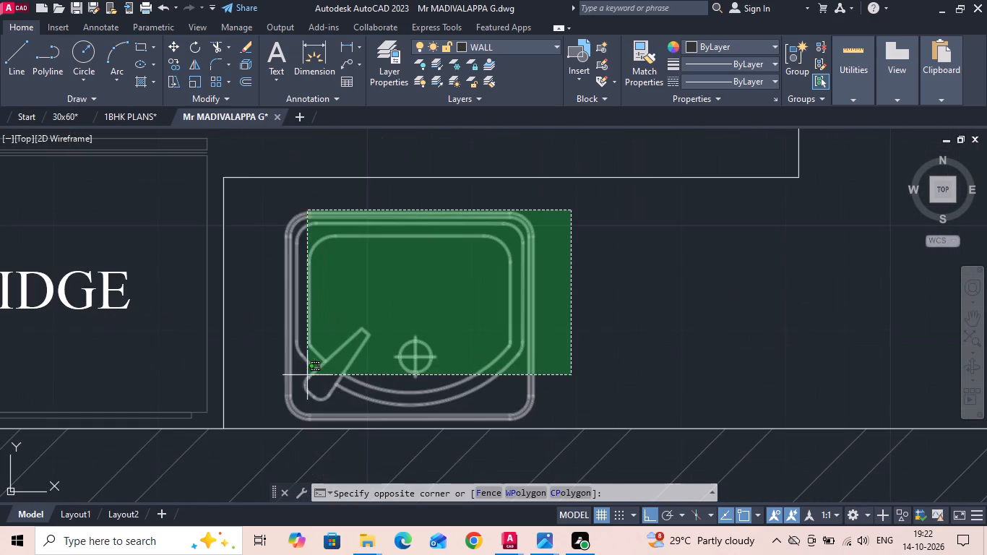
pyautogui.click(262, 410)
pyautogui.hotkey('ctrl', 'c')
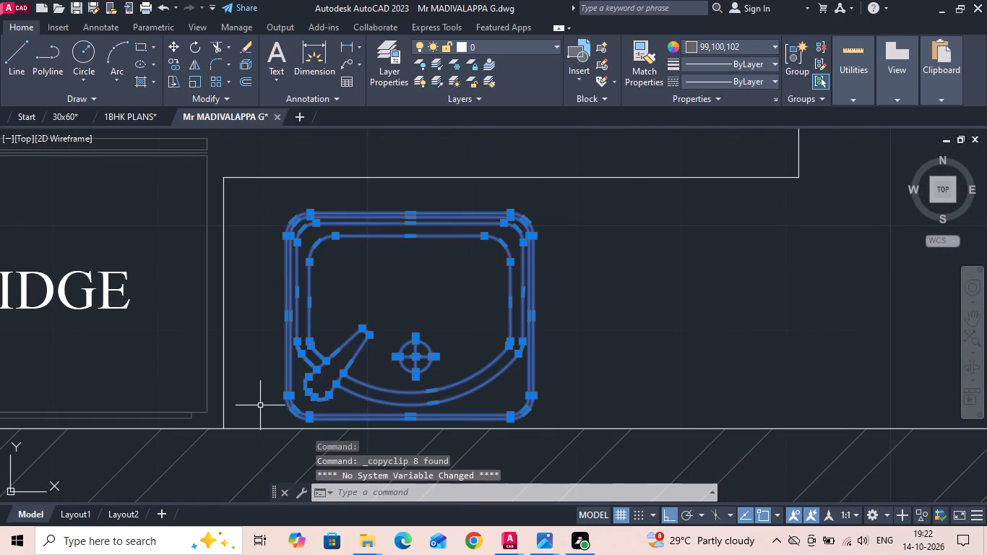
pyautogui.click(69, 115)
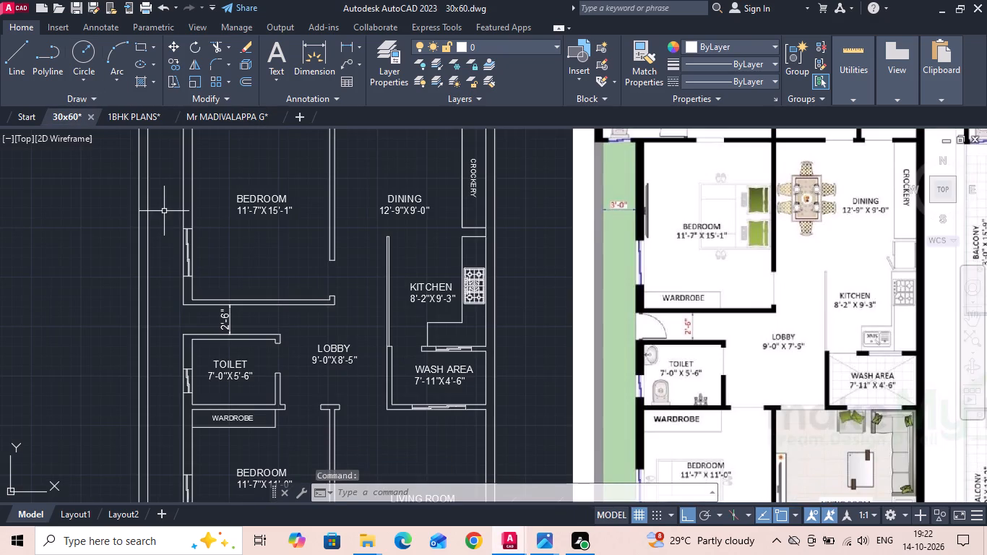
pyautogui.hotkey('ctrl', 'v')
pyautogui.scroll(4, 433, 348)
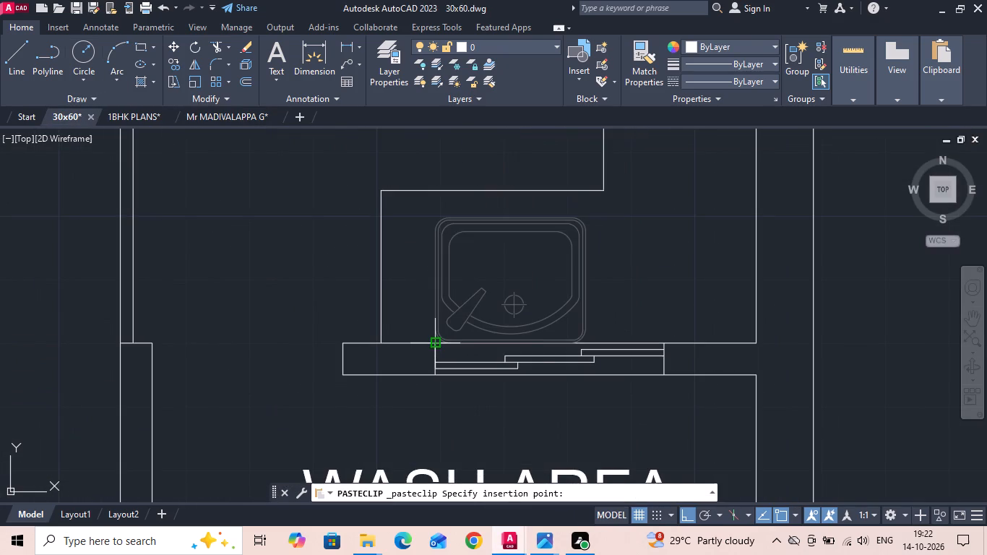
pyautogui.click(435, 333)
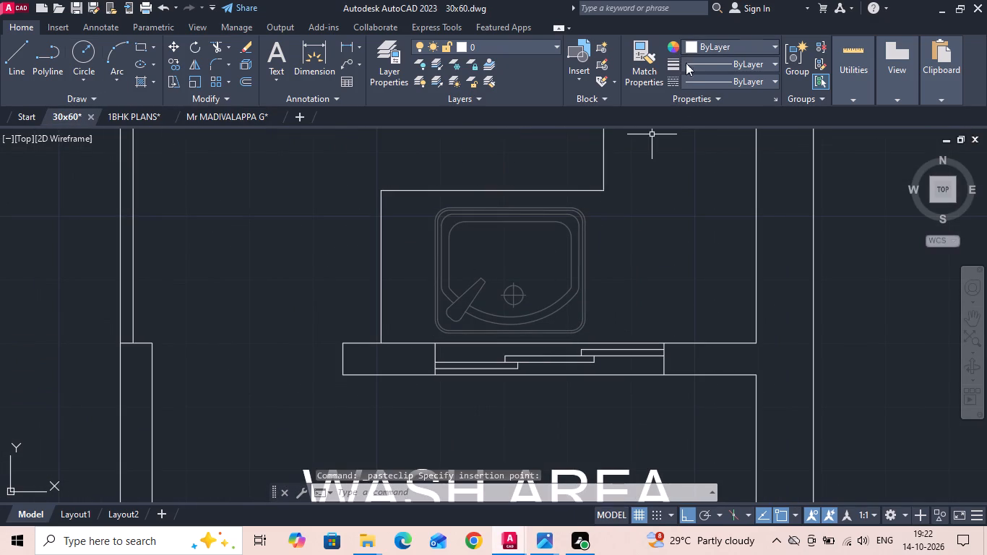
# Change the colour of the pasted kitchen sink to ByLayer.
pyautogui.moveTo(608, 205); pyautogui.dragTo(588, 209)
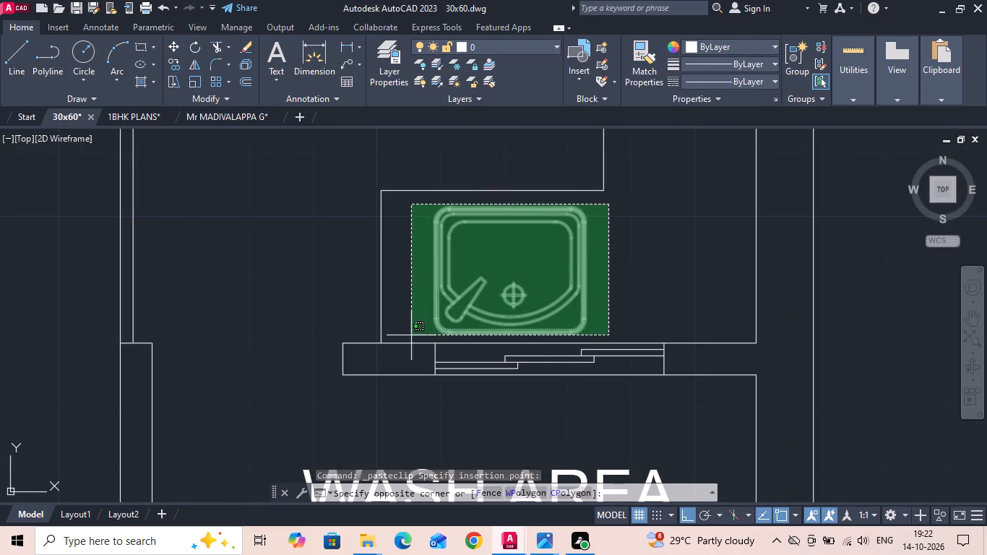
pyautogui.click(411, 335)
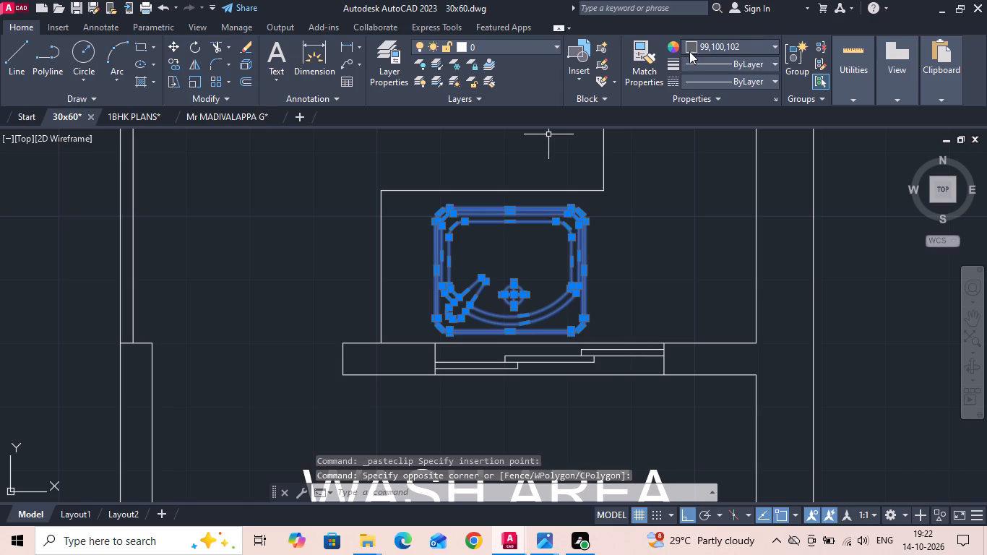
pyautogui.click(690, 50)
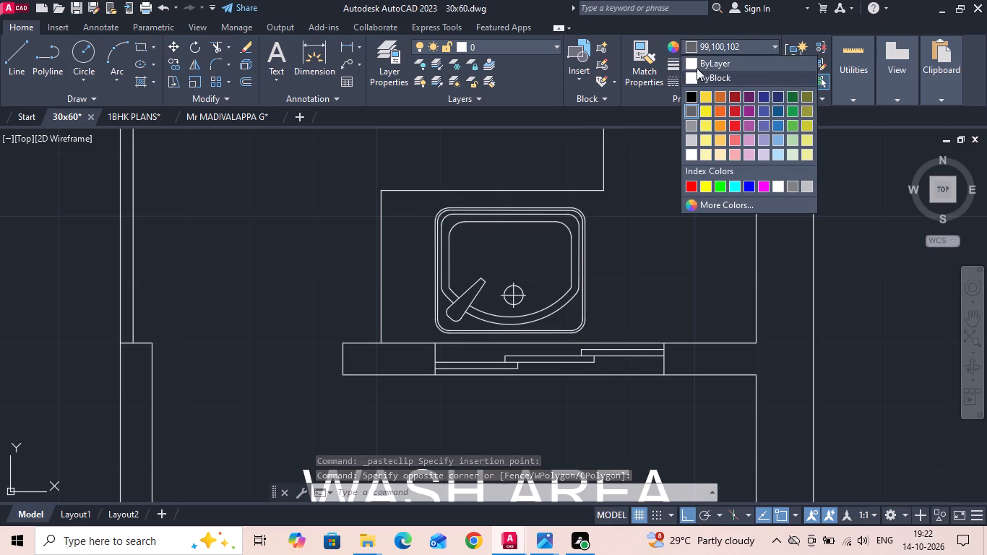
pyautogui.click(696, 67)
pyautogui.press('Escape')
pyautogui.press('Escape')
# Check the sink against the reference plan and browse the House Designer blocks in DesignCenter for an alternative.
pyautogui.scroll(-4, 391, 286)
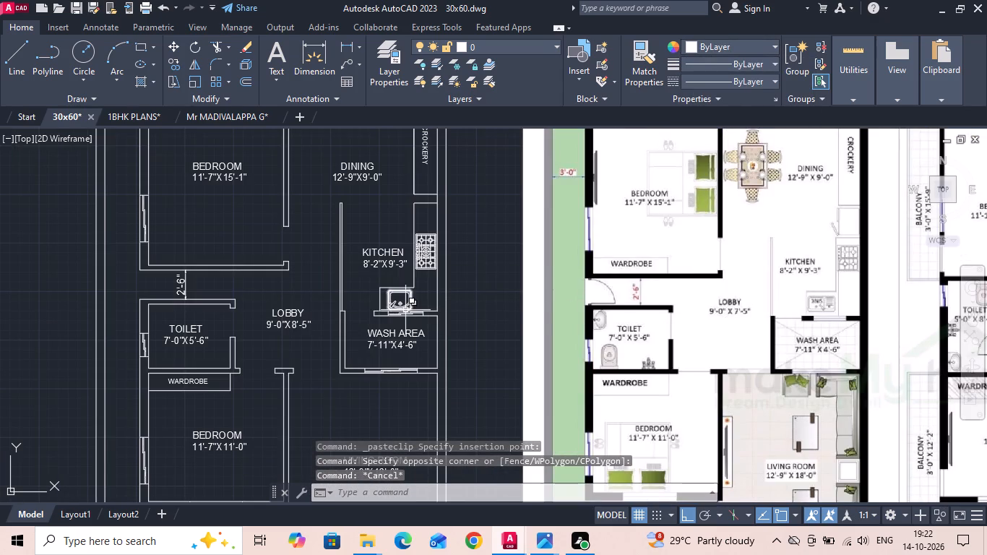
pyautogui.scroll(3, 407, 299)
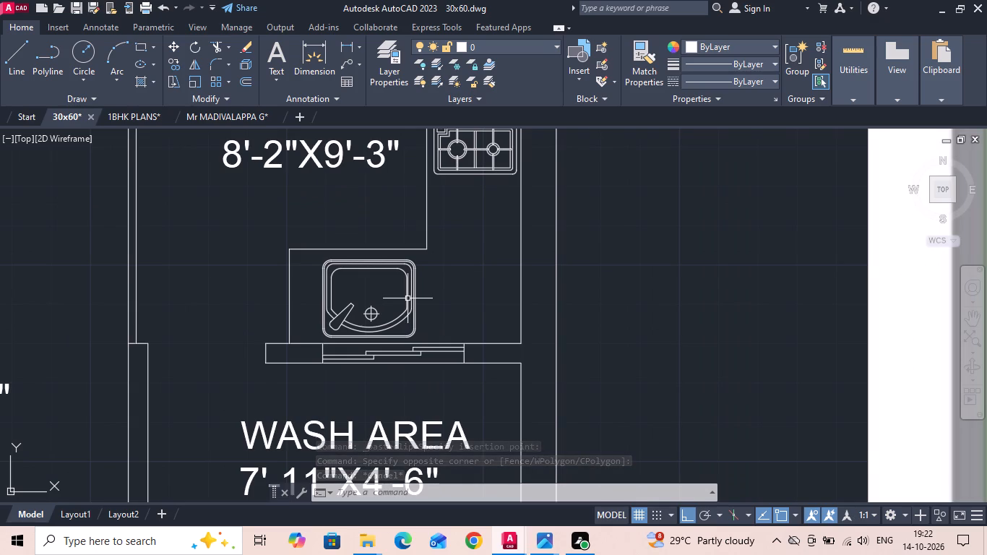
pyautogui.scroll(-3, 407, 298)
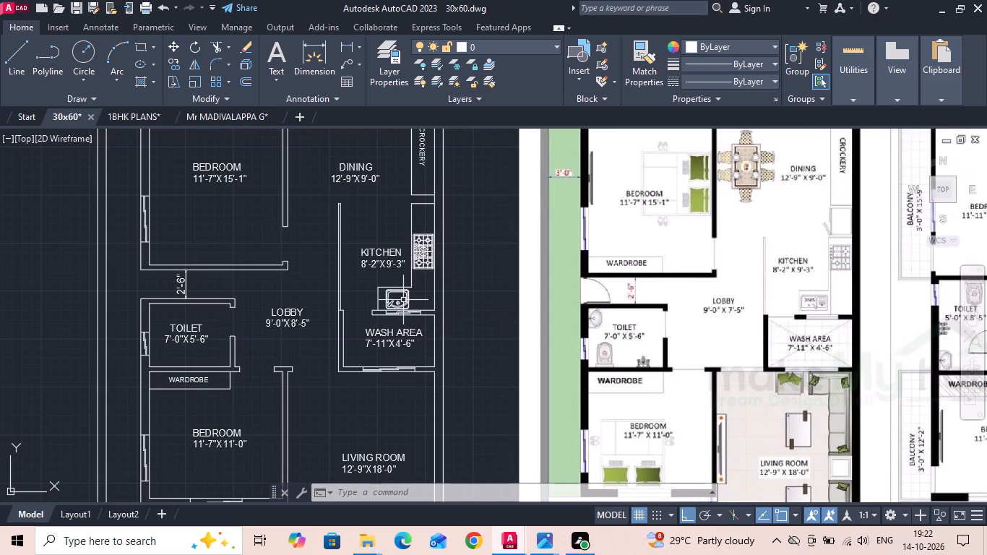
pyautogui.scroll(3, 402, 300)
pyautogui.scroll(-3, 390, 309)
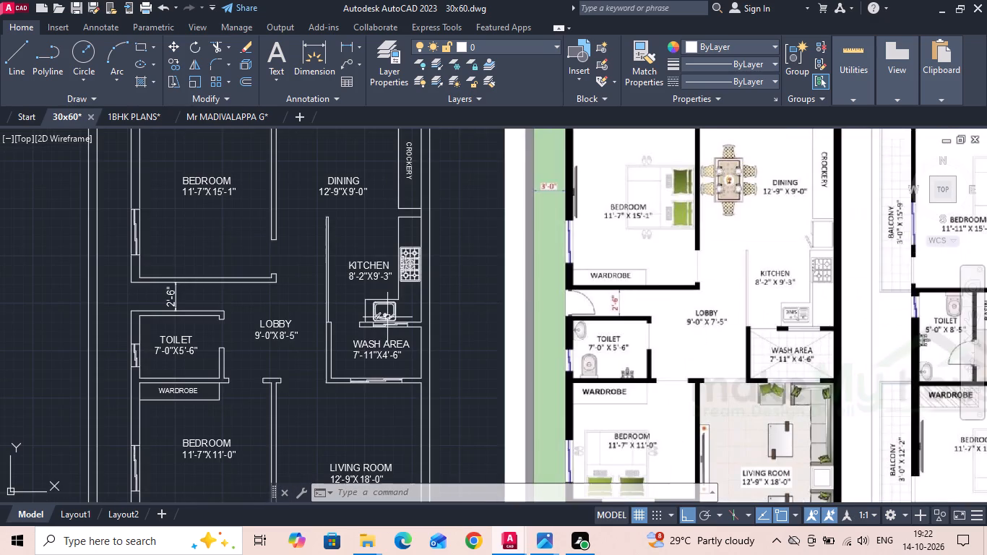
pyautogui.scroll(3, 387, 317)
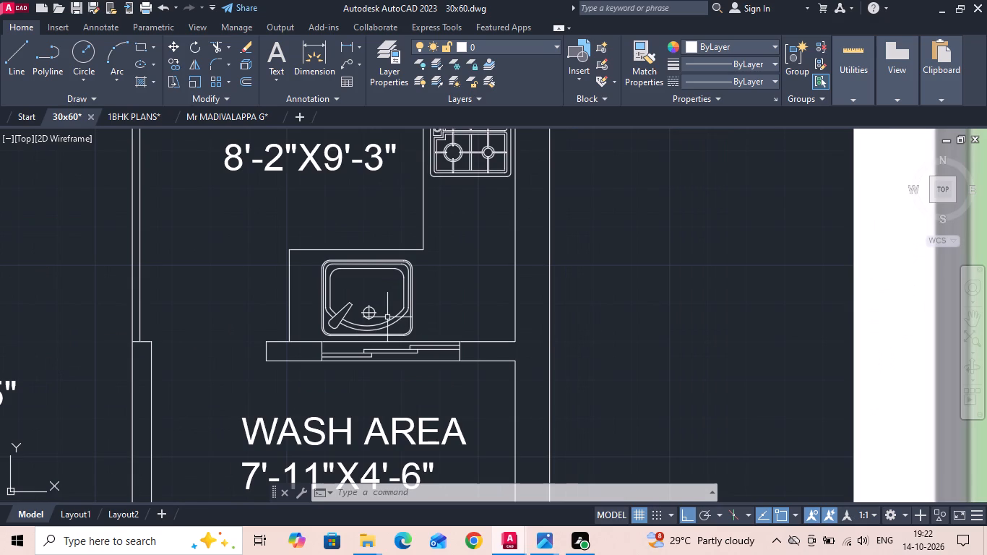
pyautogui.write('DC')
pyautogui.press('space')
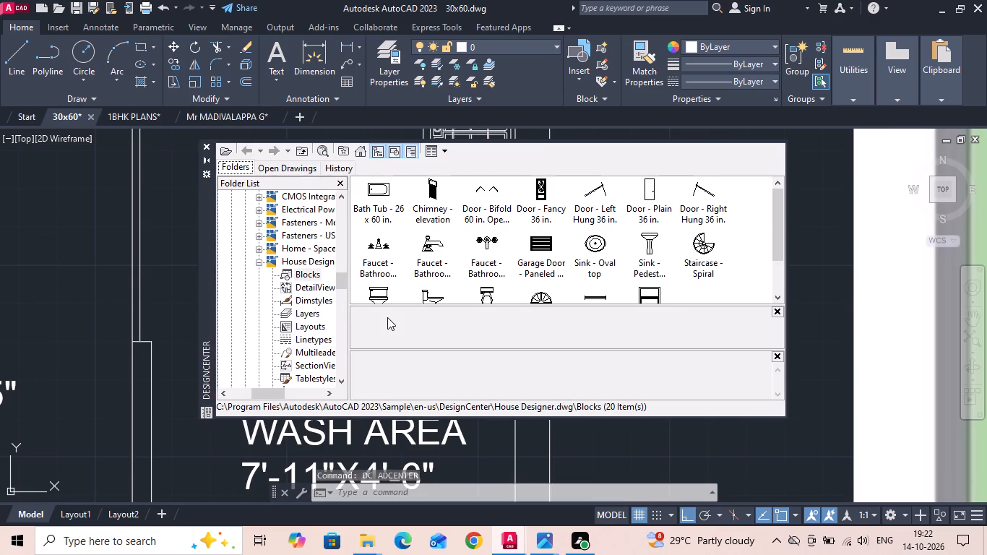
pyautogui.scroll(-1, 415, 253)
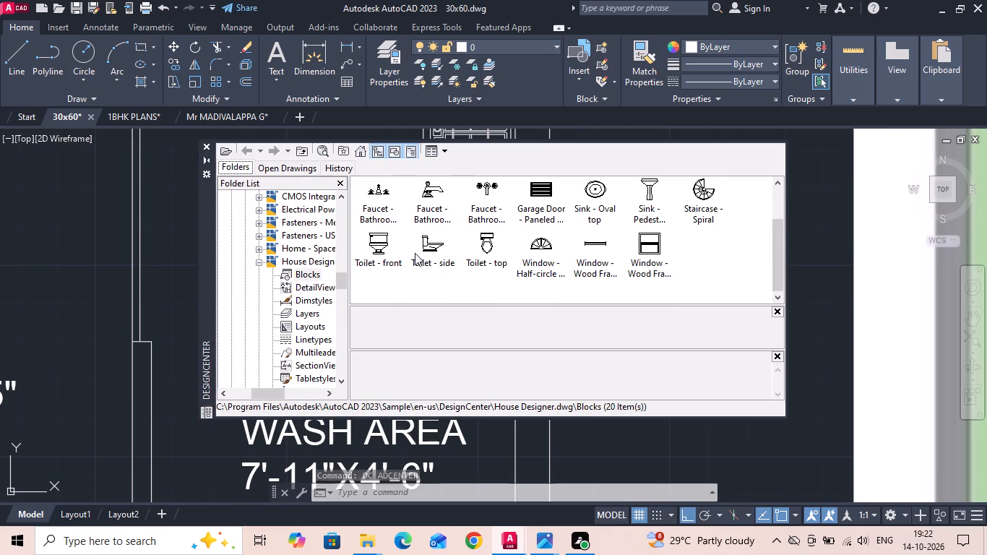
pyautogui.click(211, 145)
# Look through the house plans in the 1BHK PLANS drawing for another kitchen sink.
pyautogui.click(124, 116)
pyautogui.scroll(-1, 411, 275)
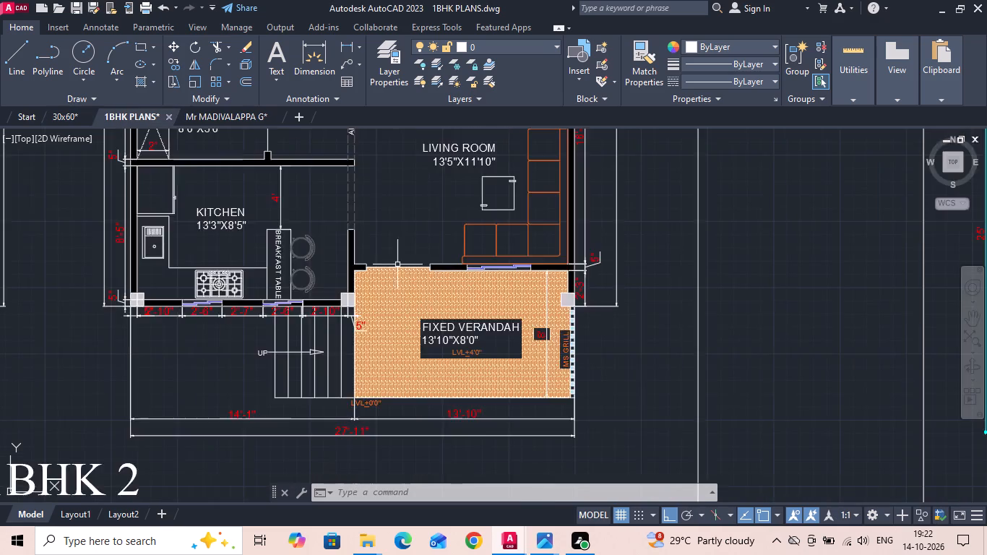
pyautogui.moveTo(272, 251); pyautogui.dragTo(311, 309, button='middle')
pyautogui.scroll(-1, 314, 309)
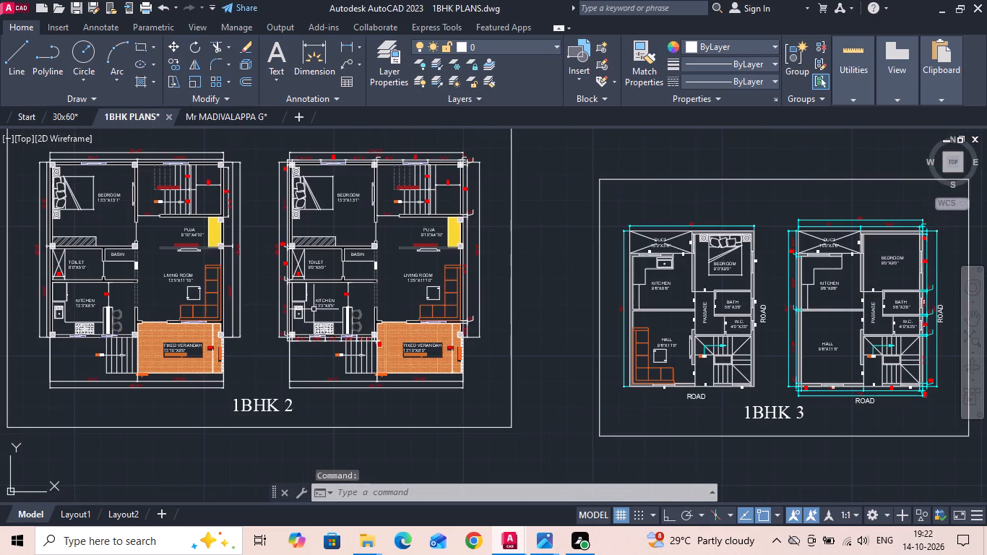
pyautogui.moveTo(897, 324); pyautogui.dragTo(224, 322, button='middle')
pyautogui.scroll(-2, 582, 301)
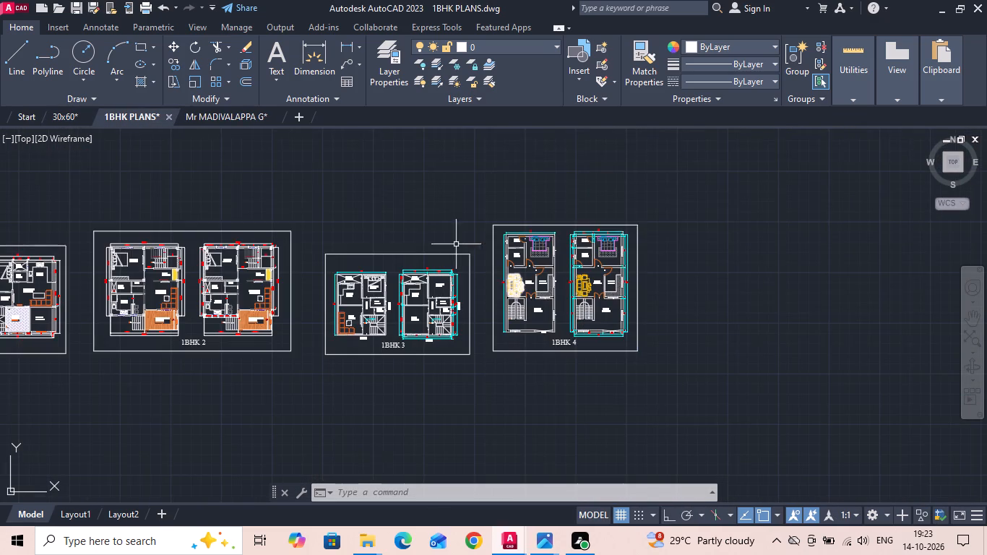
# Open the NORTH drawing from the recent documents.
pyautogui.click(10, 0)
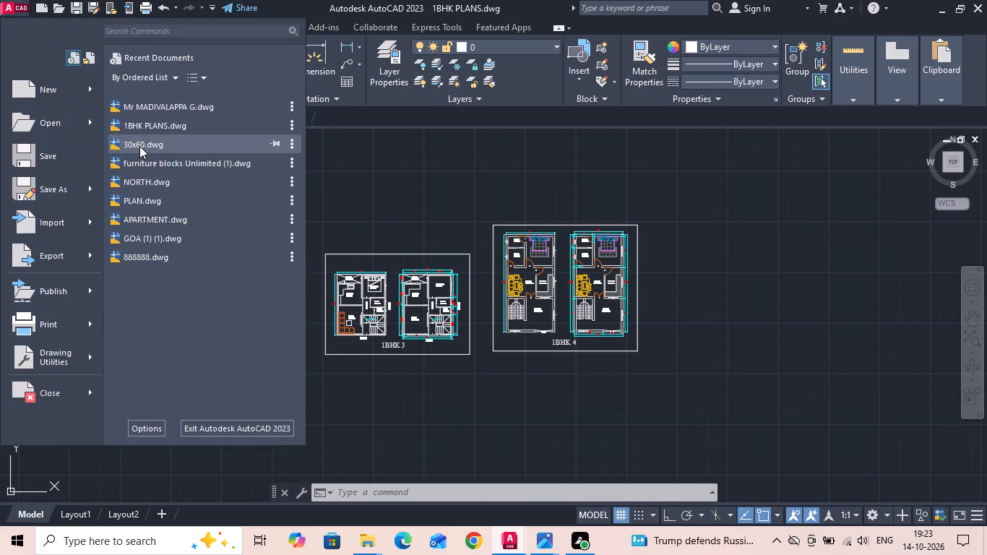
pyautogui.click(150, 186)
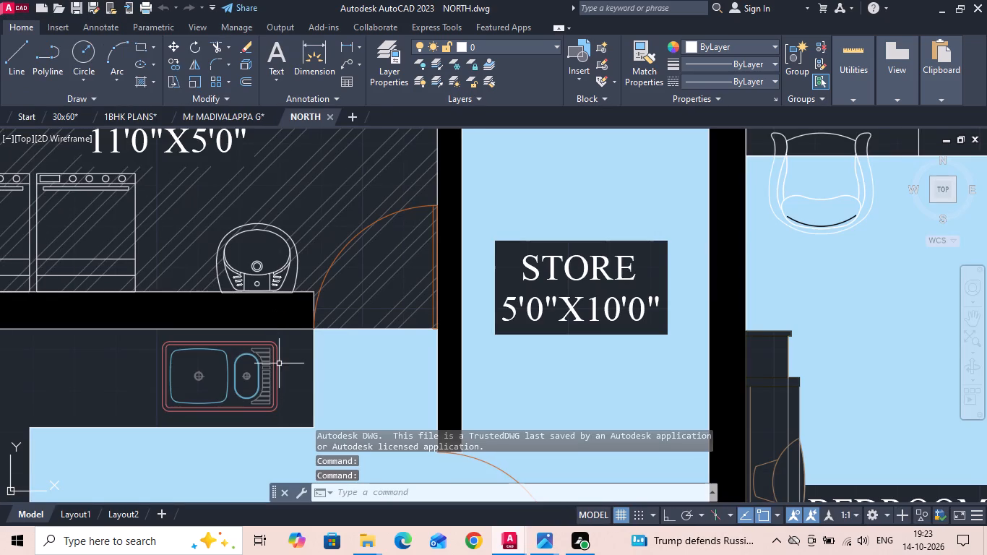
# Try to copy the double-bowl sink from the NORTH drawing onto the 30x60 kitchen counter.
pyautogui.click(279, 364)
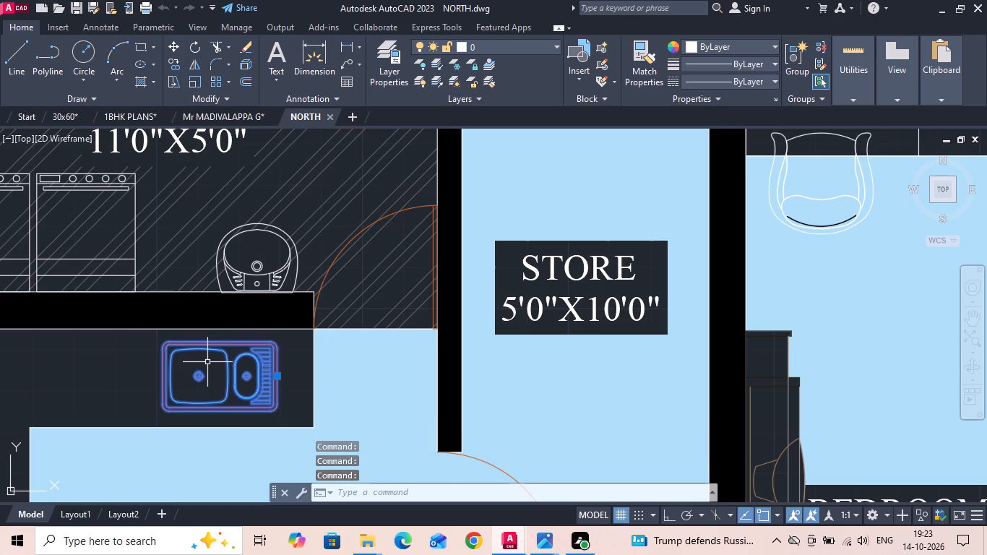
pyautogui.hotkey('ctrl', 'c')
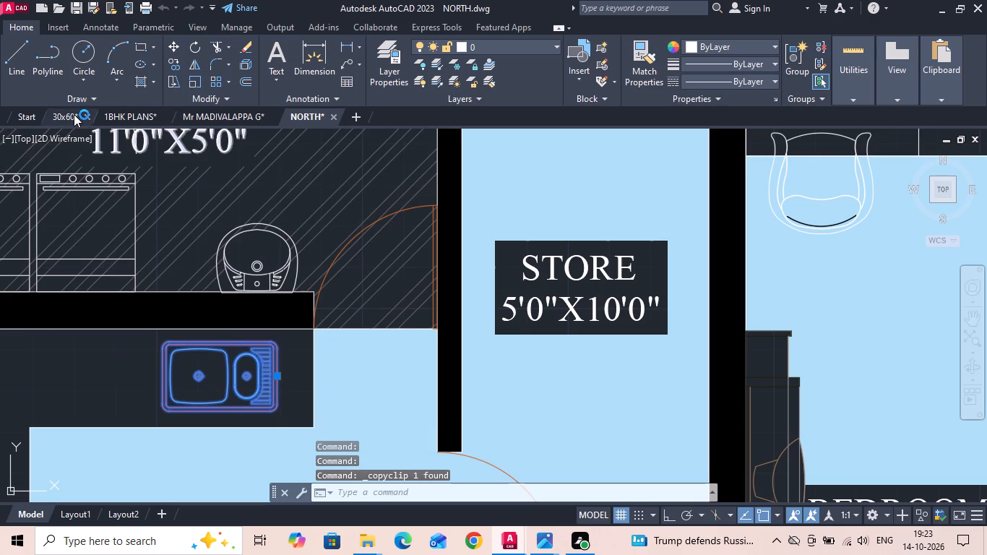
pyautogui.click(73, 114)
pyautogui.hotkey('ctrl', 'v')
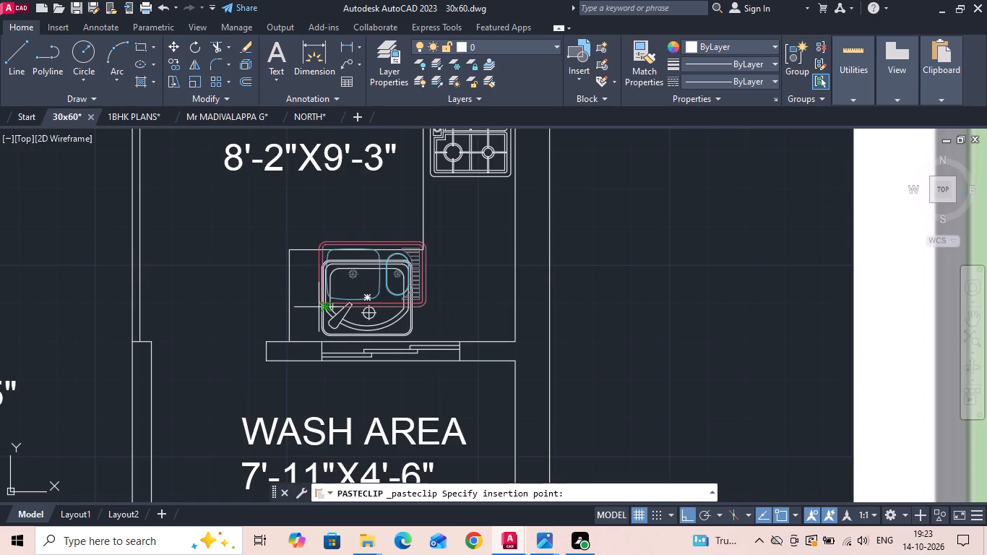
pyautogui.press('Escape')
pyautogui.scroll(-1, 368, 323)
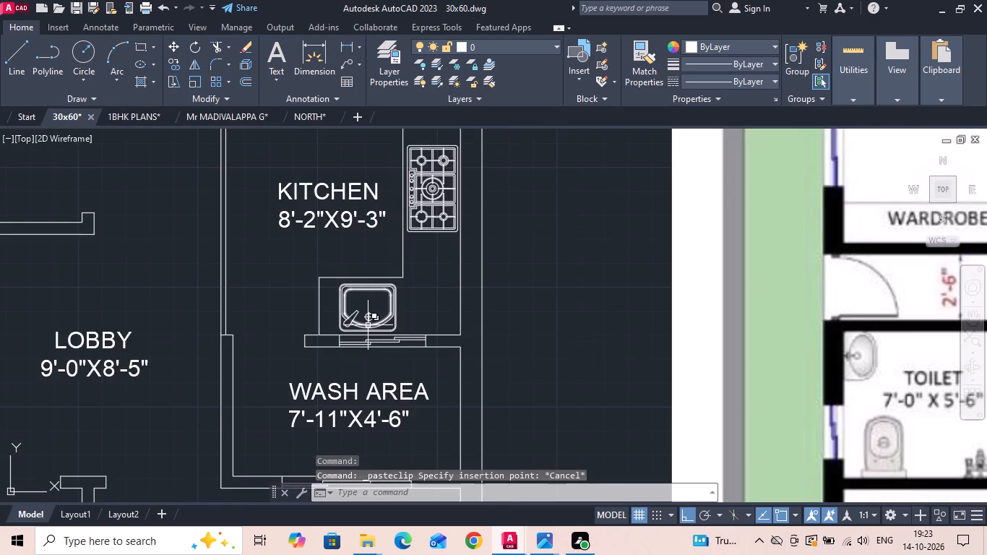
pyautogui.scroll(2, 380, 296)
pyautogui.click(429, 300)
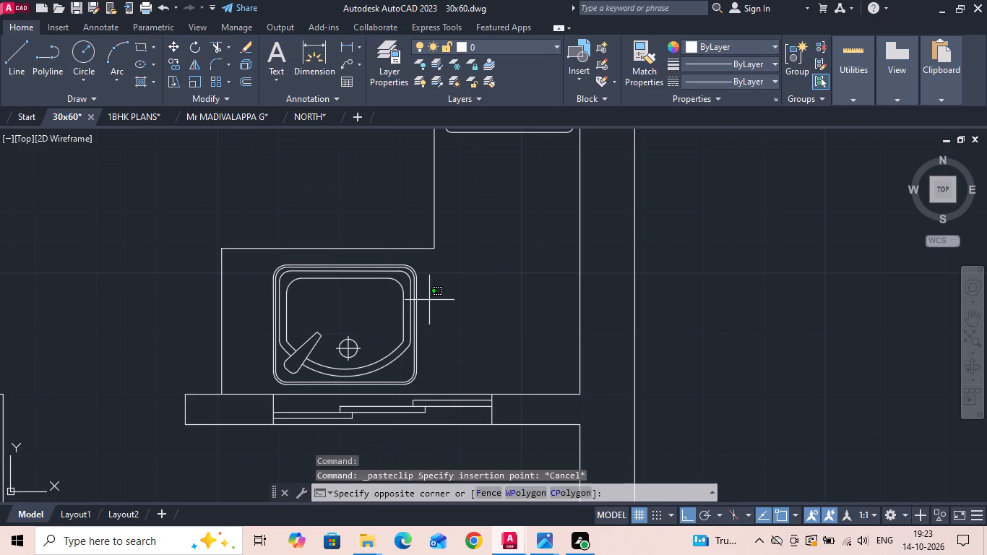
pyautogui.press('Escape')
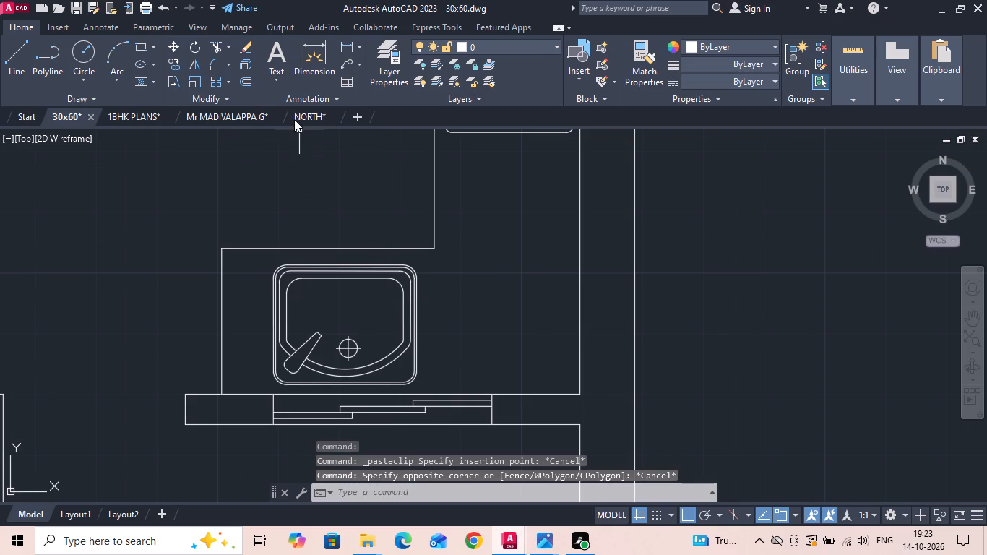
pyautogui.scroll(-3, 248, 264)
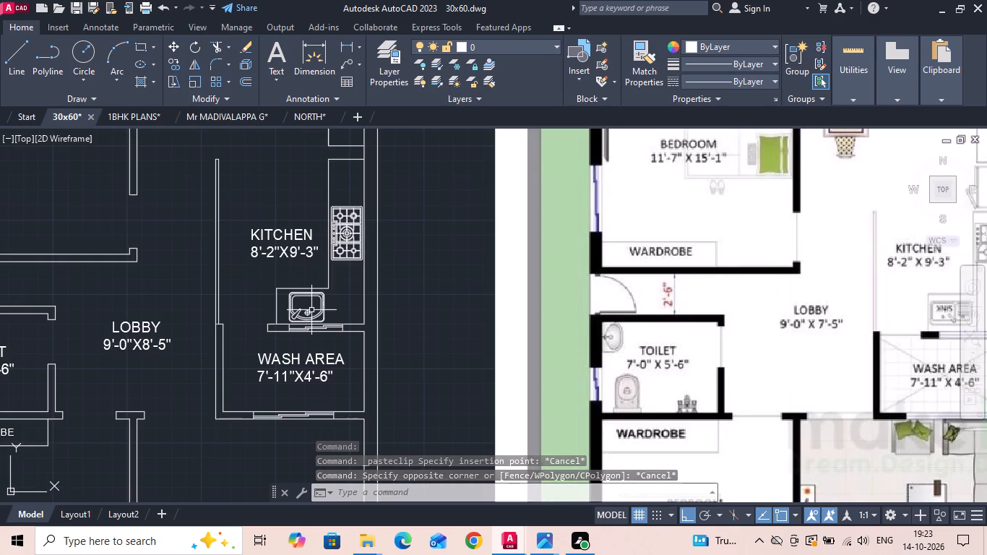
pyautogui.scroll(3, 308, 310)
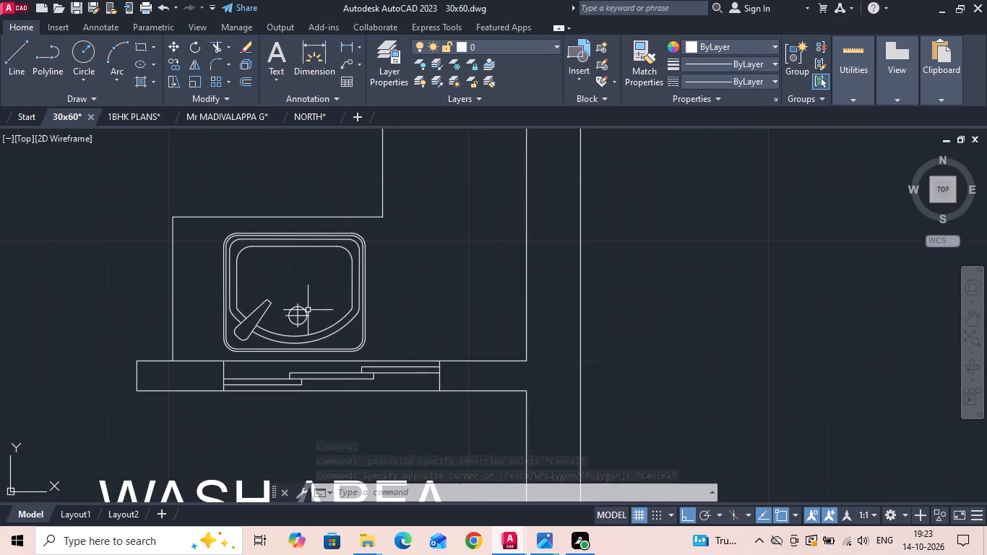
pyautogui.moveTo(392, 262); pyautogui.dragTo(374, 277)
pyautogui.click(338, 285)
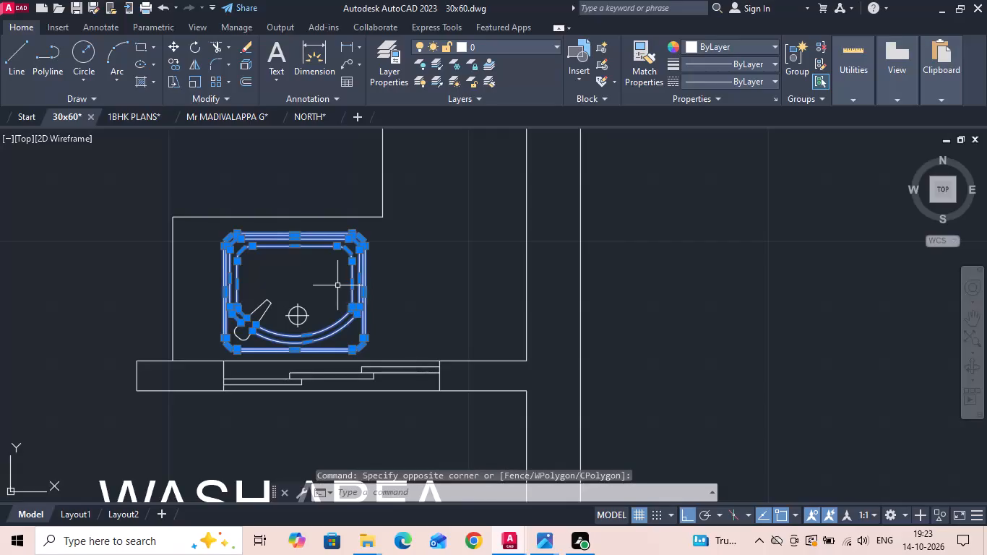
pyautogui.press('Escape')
# Move the whole sink a short distance horizontally toward the left end of the kitchen counter.
pyautogui.moveTo(386, 232); pyautogui.dragTo(376, 233)
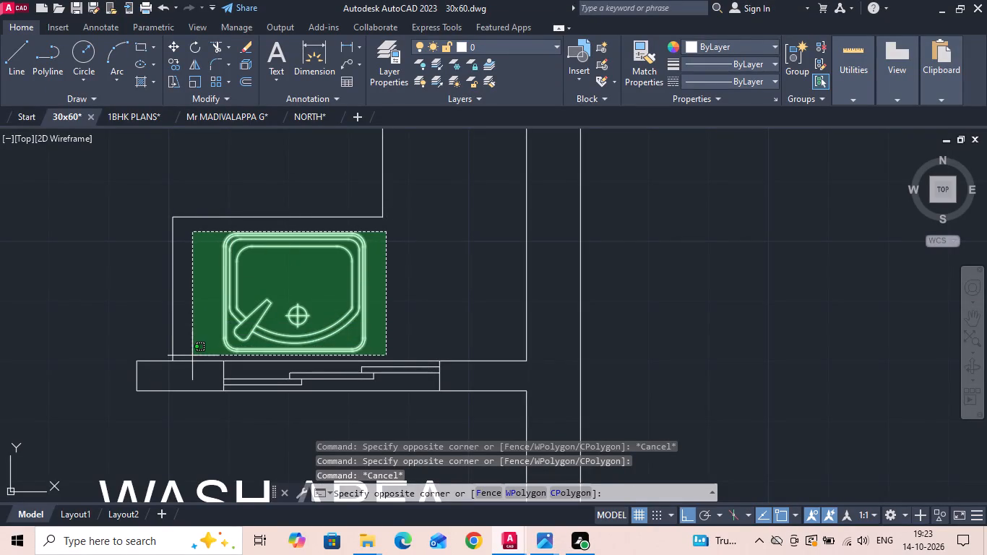
pyautogui.click(192, 357)
pyautogui.rightClick(191, 353)
pyautogui.click(246, 111)
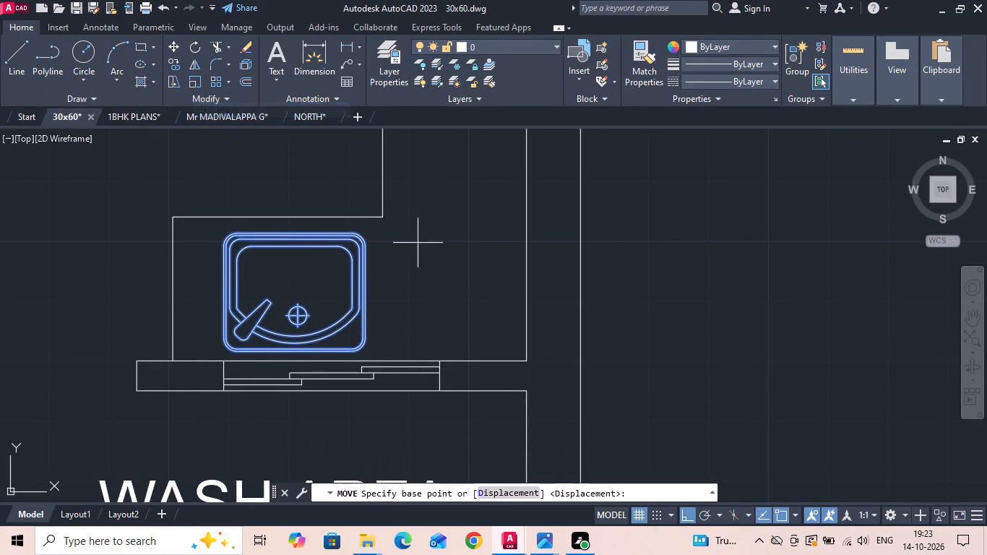
pyautogui.click(469, 288)
pyautogui.click(443, 286)
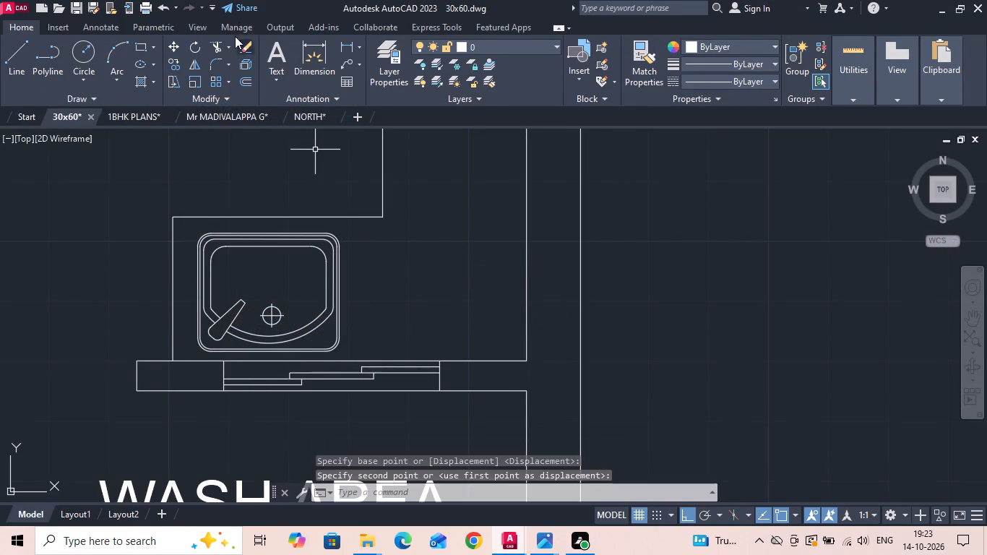
# Measure the sink's overall outer width with a linear dimension, without placing the dimension.
pyautogui.click(343, 44)
pyautogui.scroll(2, 223, 241)
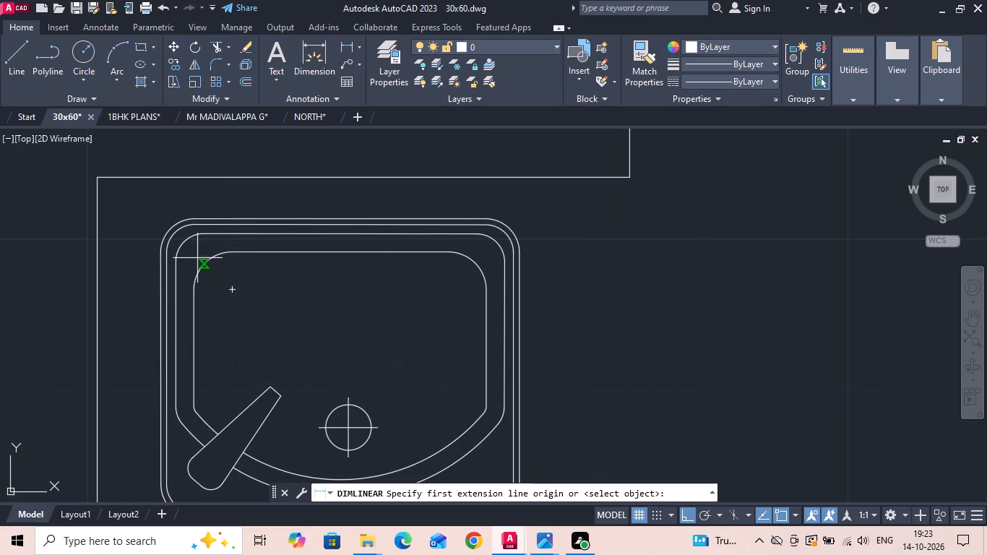
pyautogui.click(158, 285)
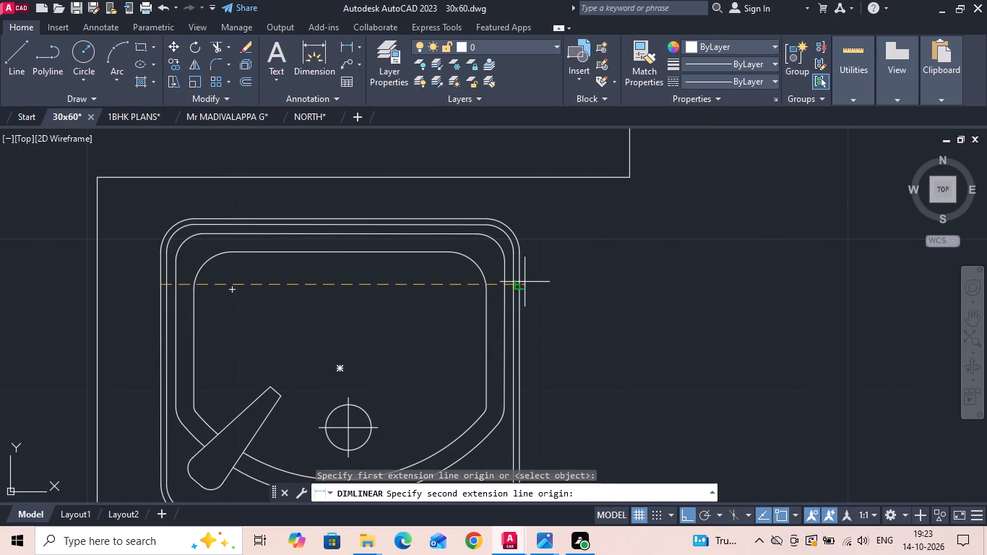
pyautogui.click(522, 282)
pyautogui.scroll(-2, 522, 282)
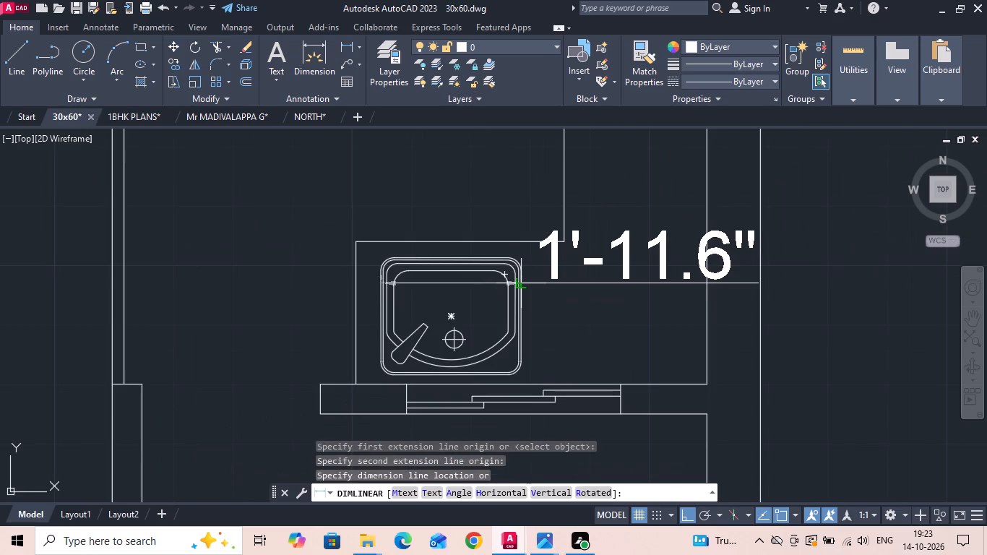
pyautogui.press('Escape')
# Offset the sink's outermost outline 6 inches outward.
pyautogui.scroll(1, 521, 283)
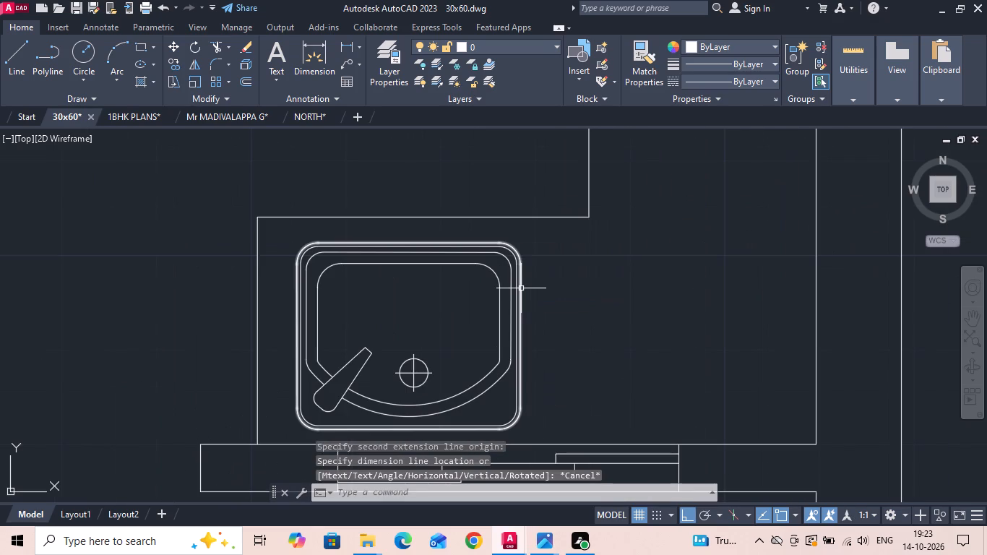
pyautogui.write('O')
pyautogui.press('space')
pyautogui.write('6')
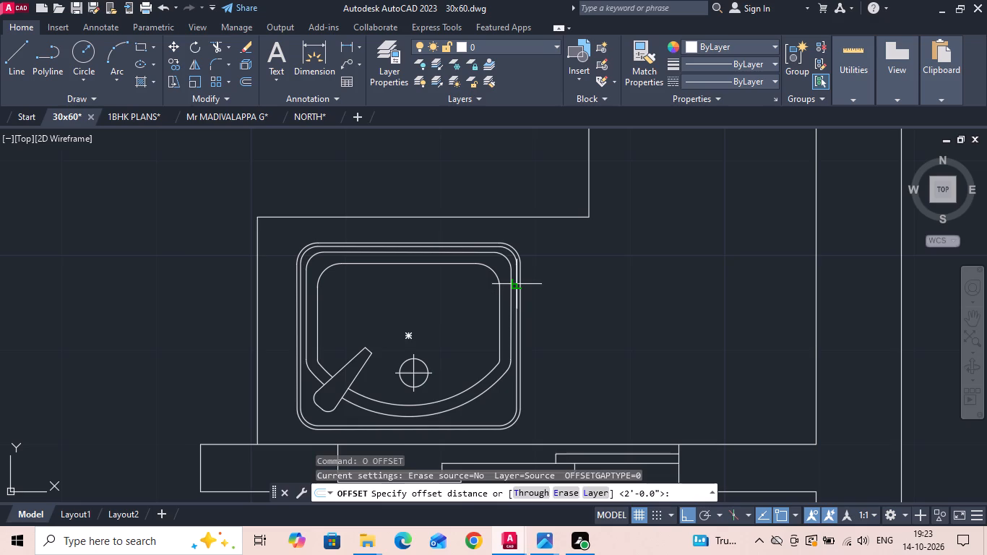
pyautogui.press('space')
pyautogui.click(520, 304)
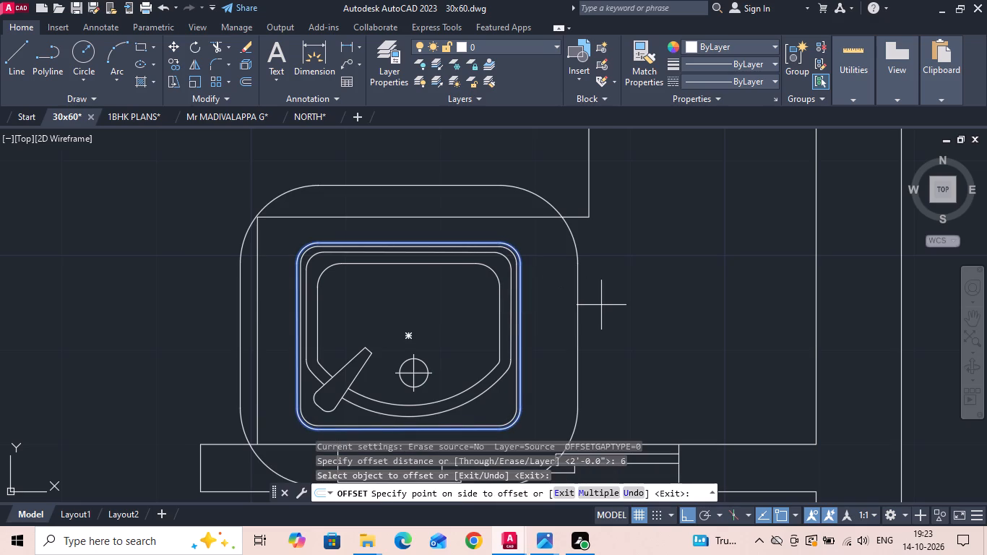
pyautogui.click(603, 305)
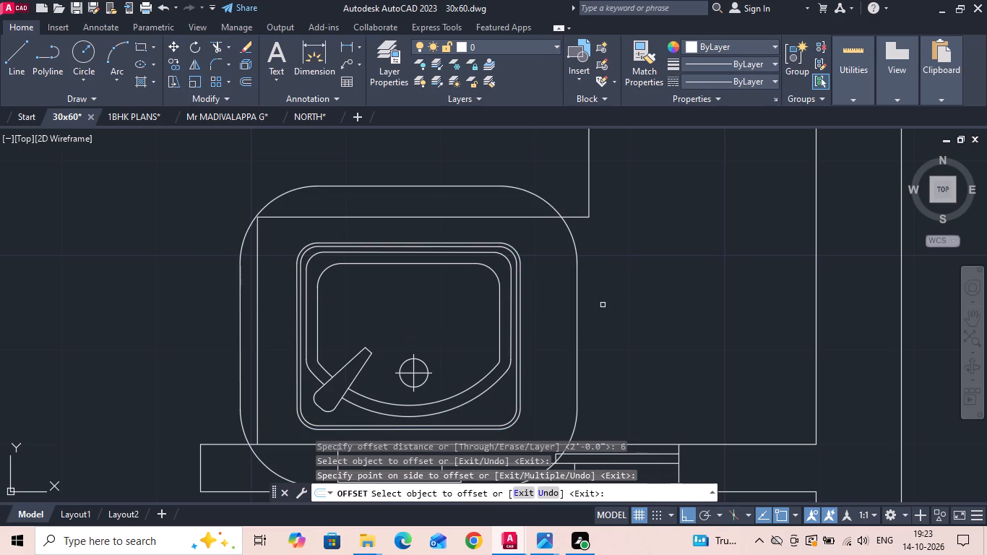
pyautogui.scroll(-5, 387, 231)
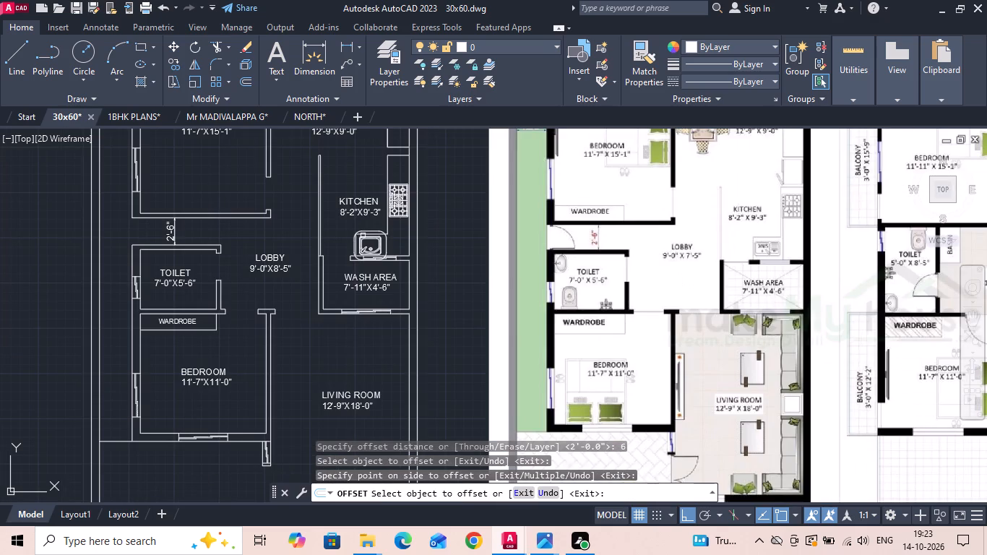
pyautogui.press('Escape')
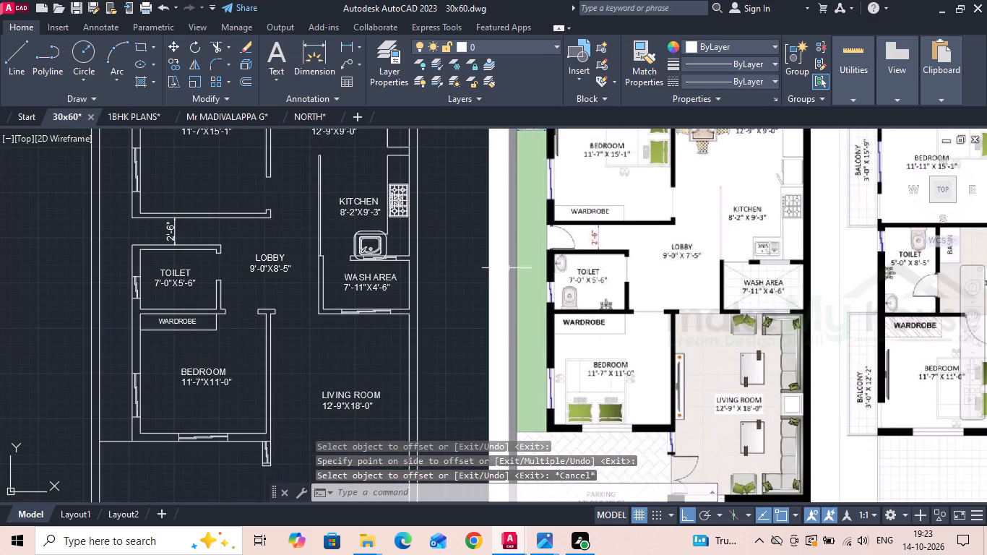
# Check the sink on the reference plan and measure from the sink's left outer edge to the offset outline's right side.
pyautogui.scroll(4, 744, 253)
pyautogui.scroll(-2, 764, 262)
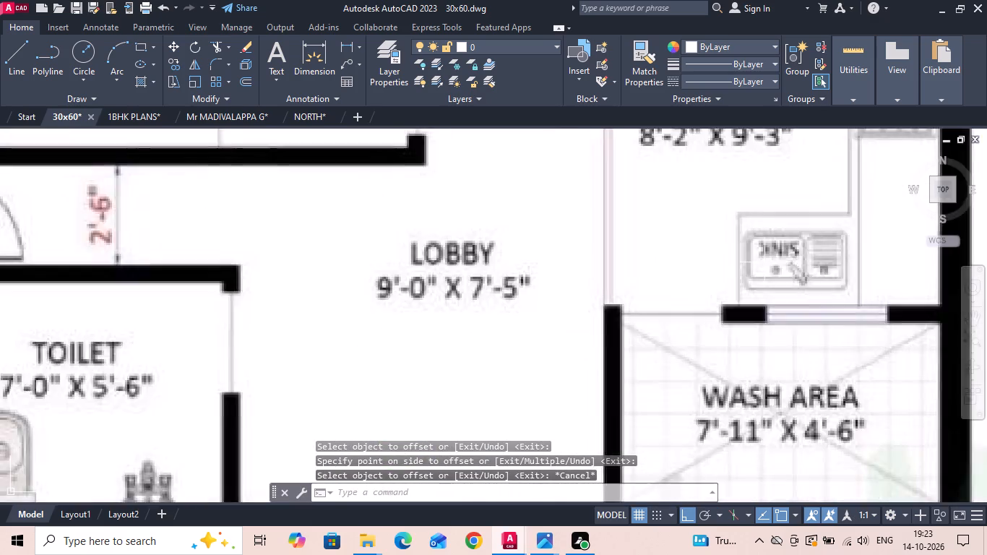
pyautogui.scroll(-1, 765, 266)
pyautogui.scroll(3, 142, 251)
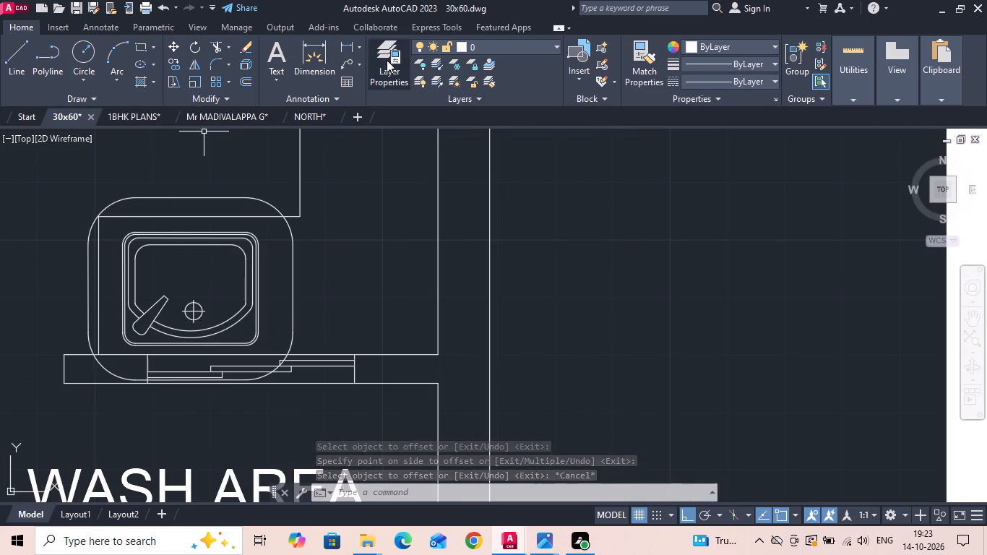
pyautogui.click(349, 47)
pyautogui.scroll(1, 101, 291)
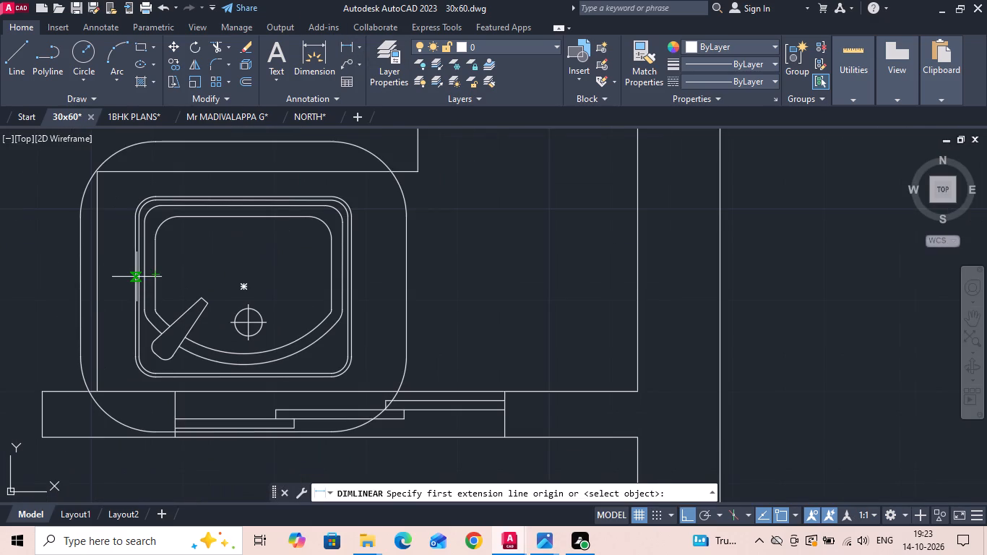
pyautogui.scroll(2, 134, 278)
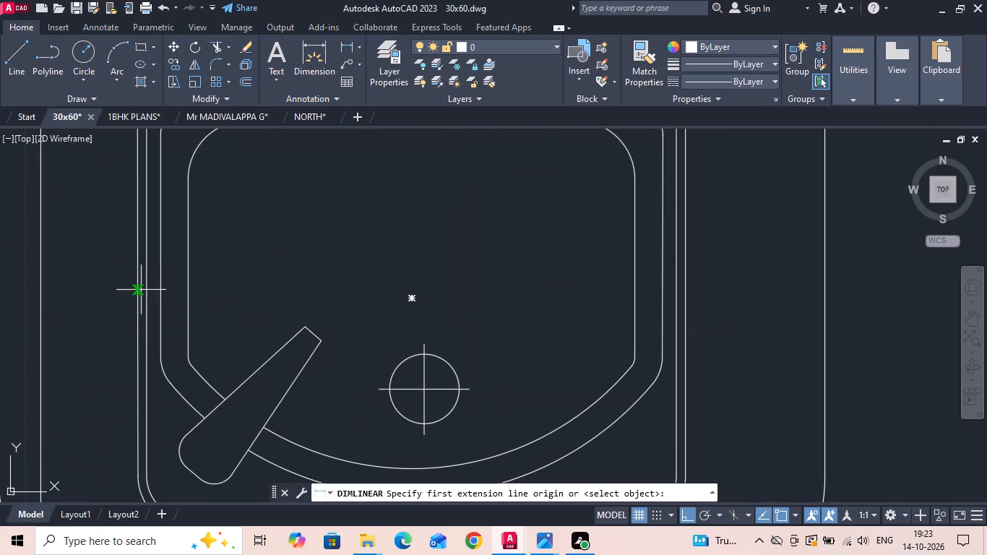
pyautogui.click(137, 293)
pyautogui.scroll(-2, 137, 294)
pyautogui.click(410, 296)
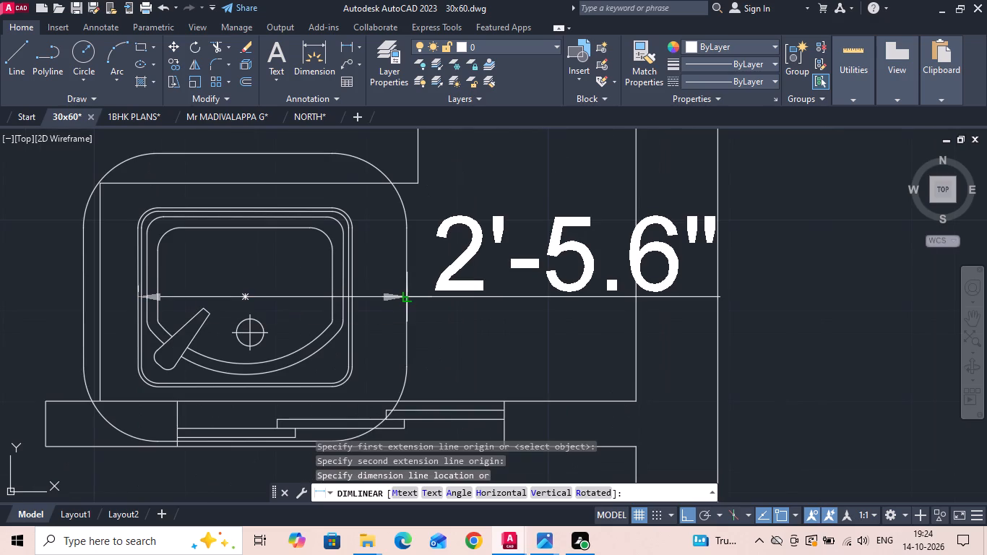
pyautogui.press('Escape')
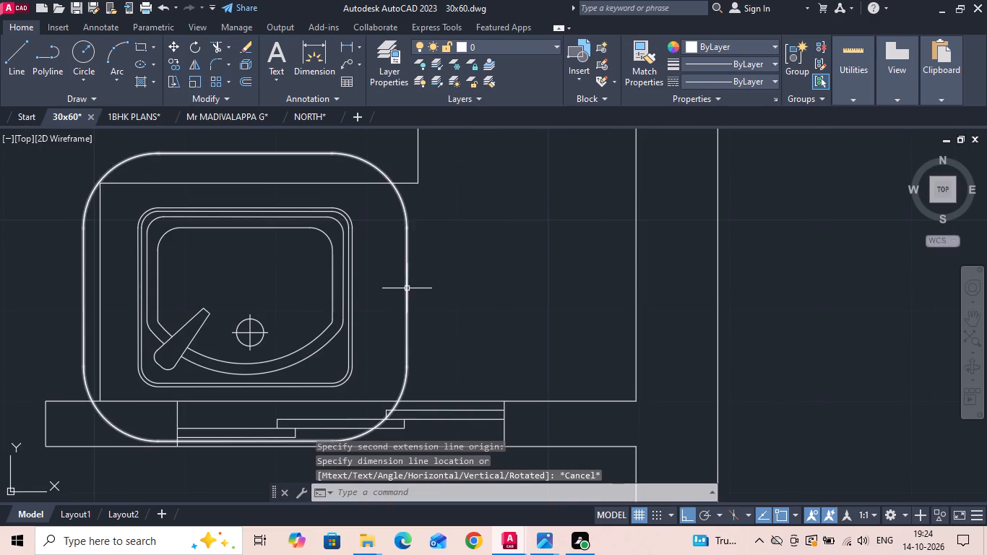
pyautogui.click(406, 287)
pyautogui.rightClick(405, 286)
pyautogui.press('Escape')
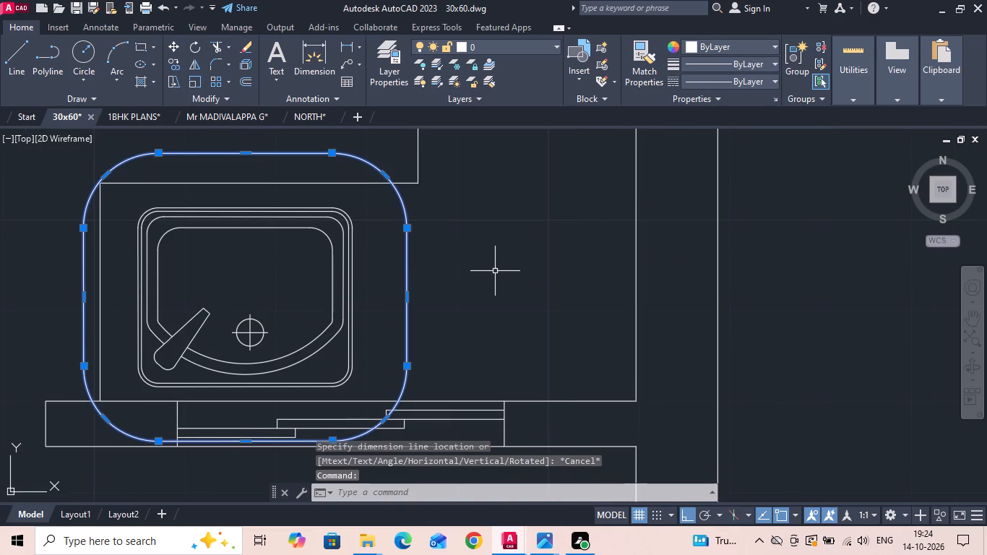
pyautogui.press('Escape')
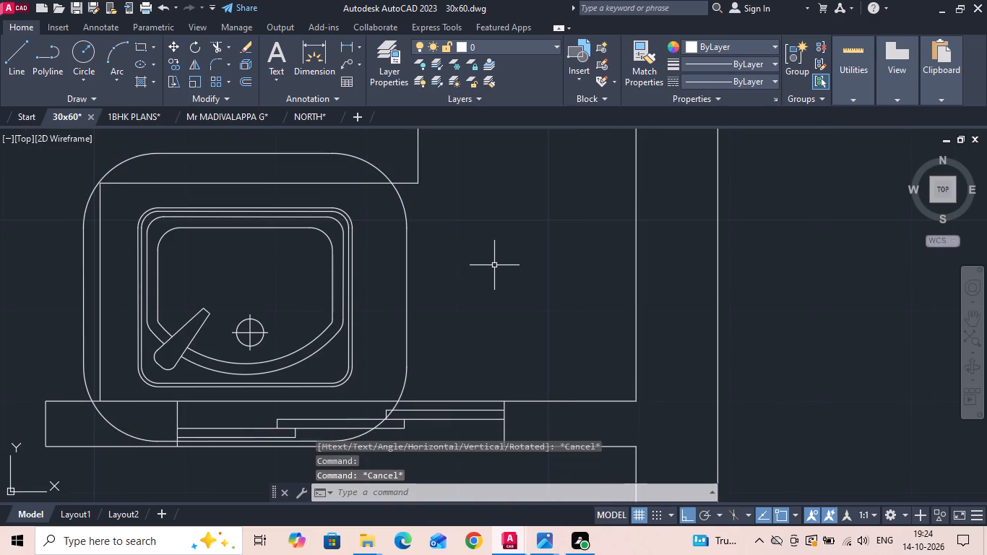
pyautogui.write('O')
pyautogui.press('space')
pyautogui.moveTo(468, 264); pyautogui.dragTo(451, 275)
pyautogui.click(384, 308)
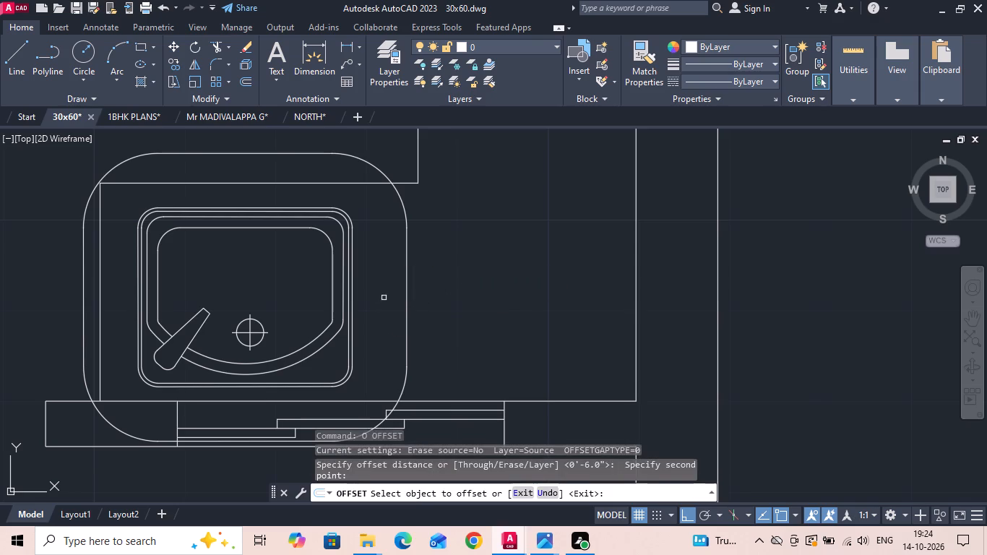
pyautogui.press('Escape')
# Offset the large rounded outline around the sink outward by 0.4 inches.
pyautogui.click(405, 273)
pyautogui.write('O')
pyautogui.press('space')
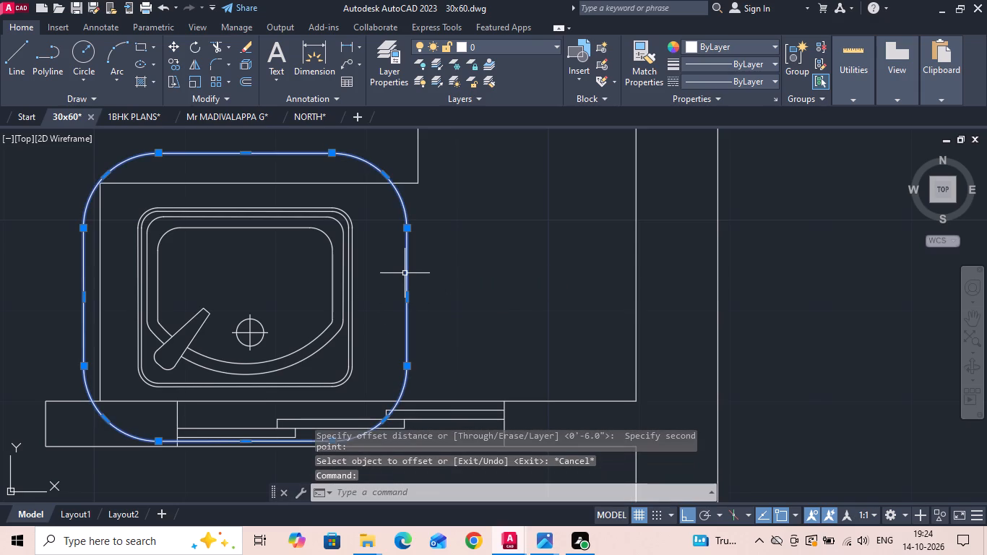
pyautogui.write('.4')
pyautogui.press('Return')
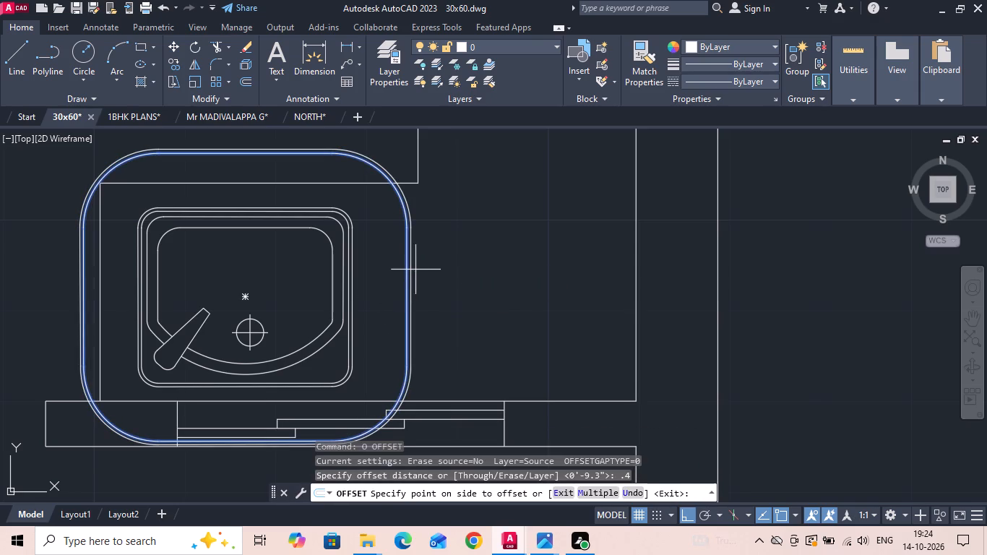
pyautogui.click(428, 265)
pyautogui.press('Escape')
# Delete the inner of the two large rounded outlines around the sink.
pyautogui.click(405, 290)
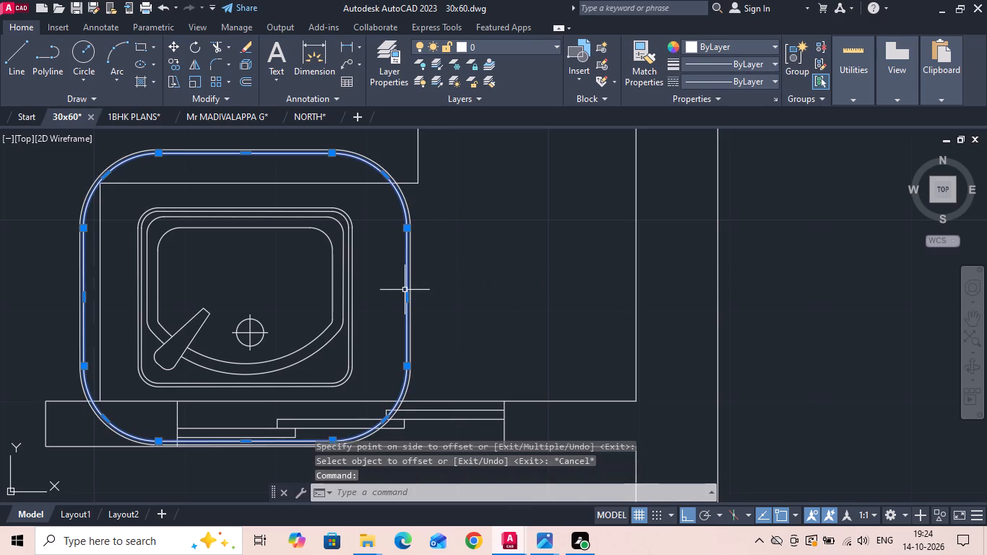
pyautogui.press('Delete')
# Measure from the remaining large outline's right side to the sink's left outer edge with a linear dimension, without placing it.
pyautogui.click(344, 49)
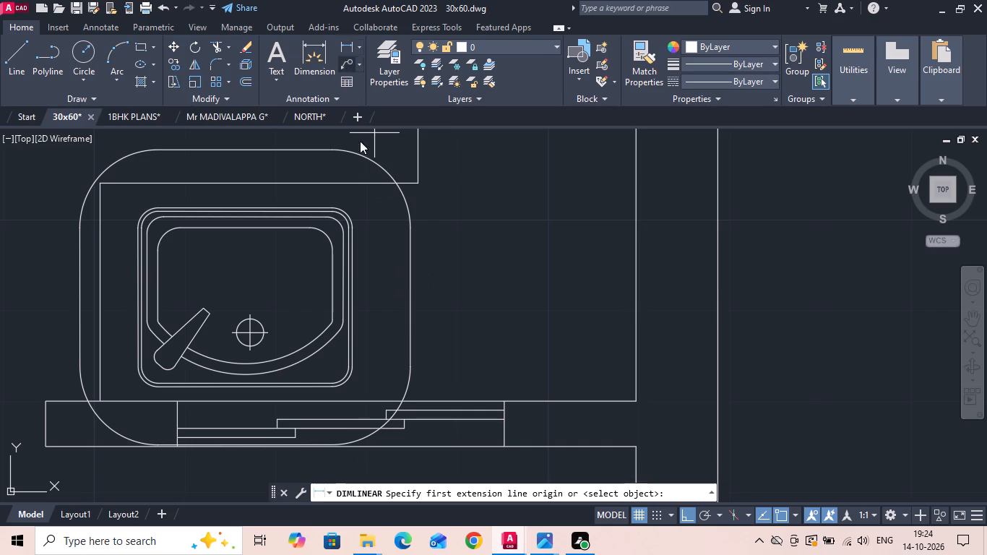
pyautogui.click(413, 305)
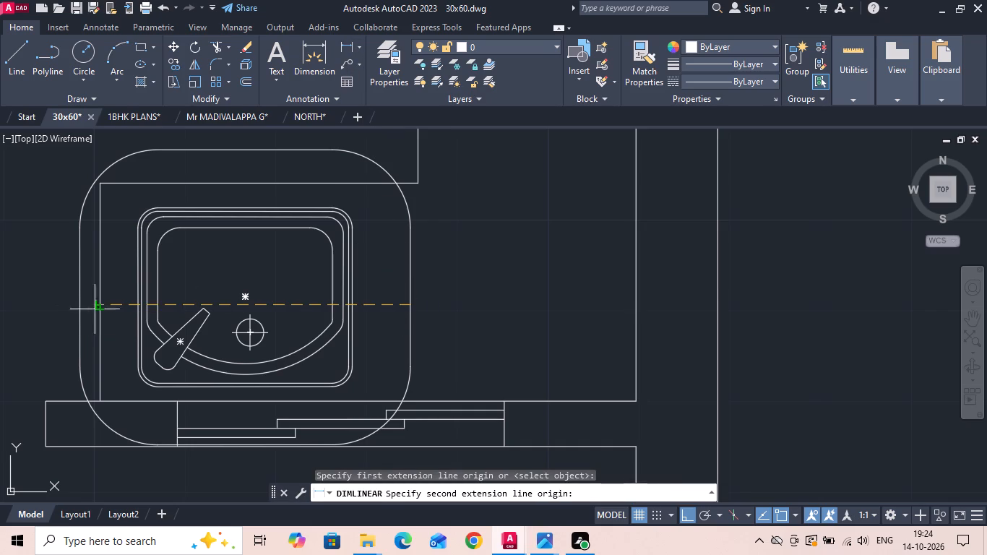
pyautogui.click(135, 304)
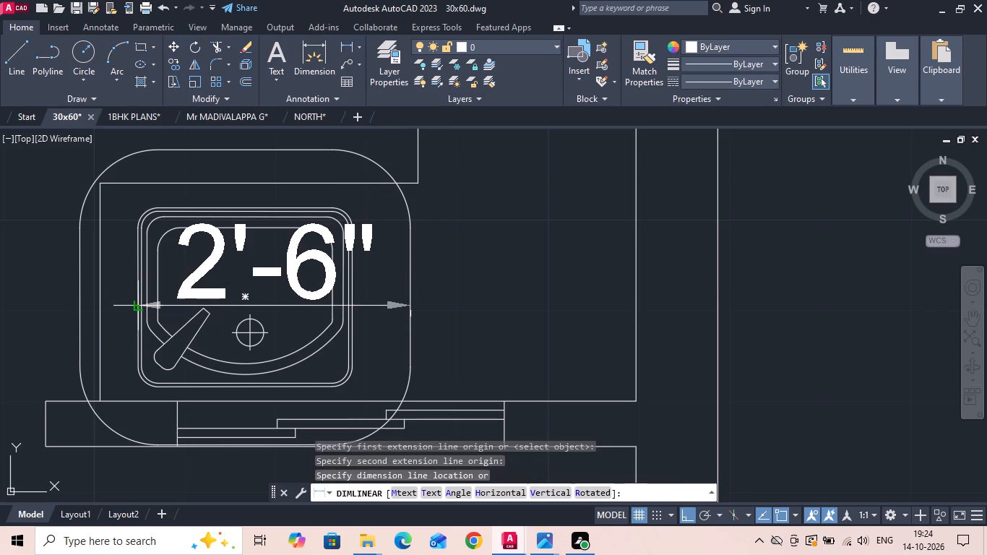
pyautogui.press('Escape')
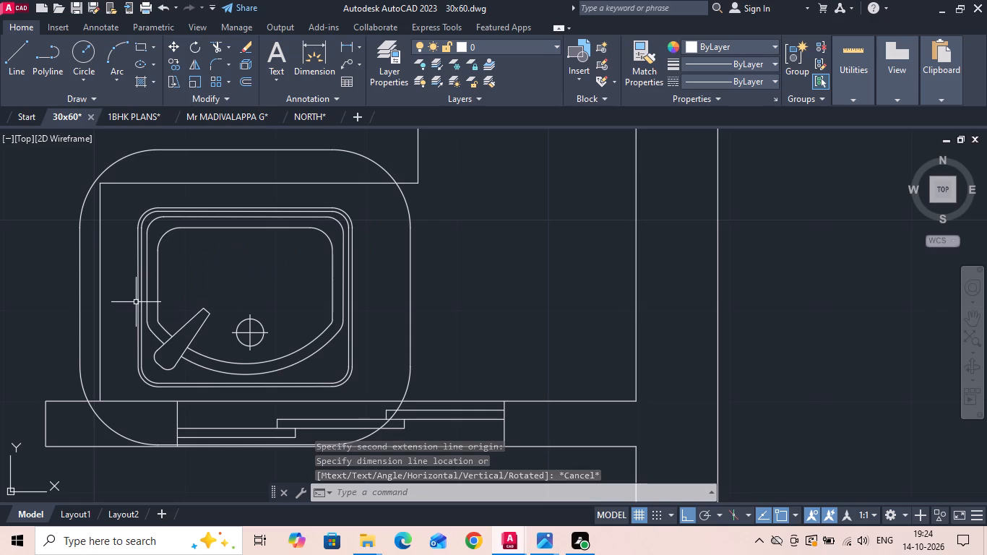
# Delete the remaining large rounded outline around the kitchen sink.
pyautogui.click(408, 270)
pyautogui.click(400, 284)
pyautogui.moveTo(423, 270); pyautogui.dragTo(418, 278)
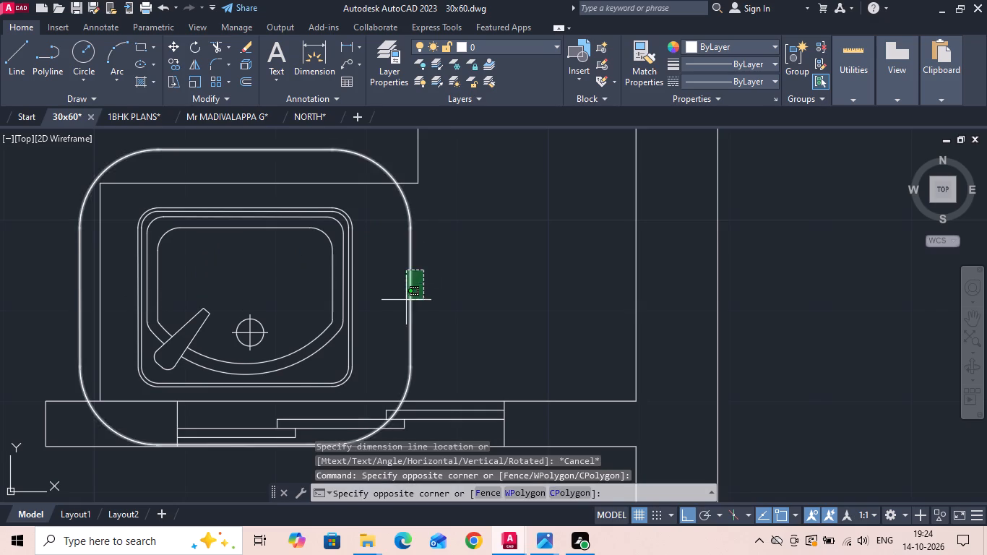
pyautogui.click(400, 308)
pyautogui.press('Delete')
# Open DesignCenter and look through the Home - Space Planner.dwg blocks for a suitable kitchen fixture.
pyautogui.scroll(-3, 400, 309)
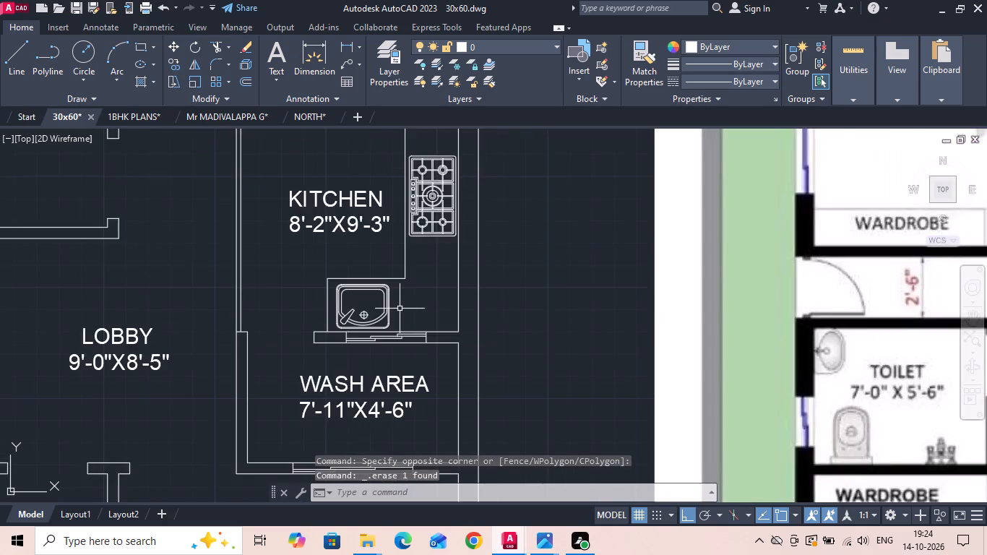
pyautogui.scroll(-2, 400, 309)
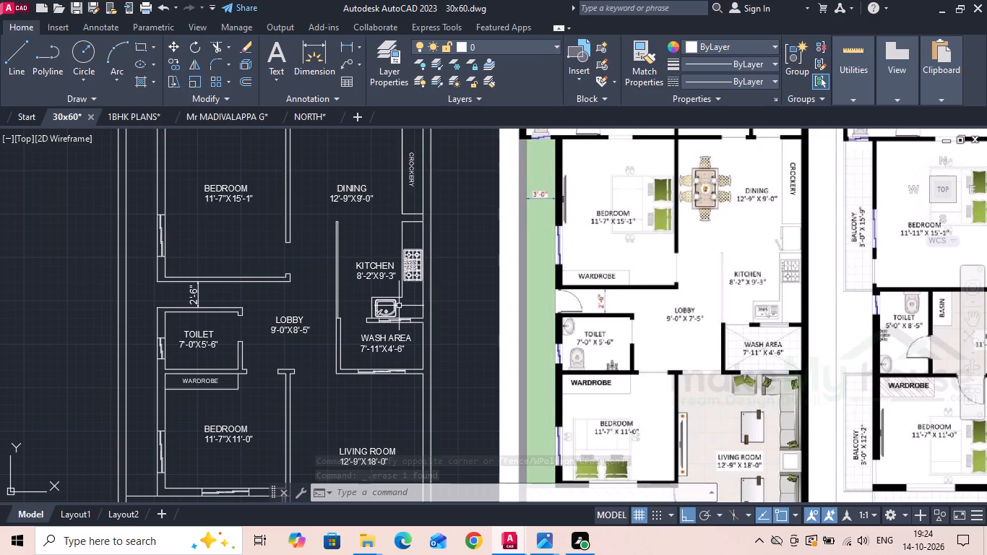
pyautogui.press('t')
pyautogui.press('Escape')
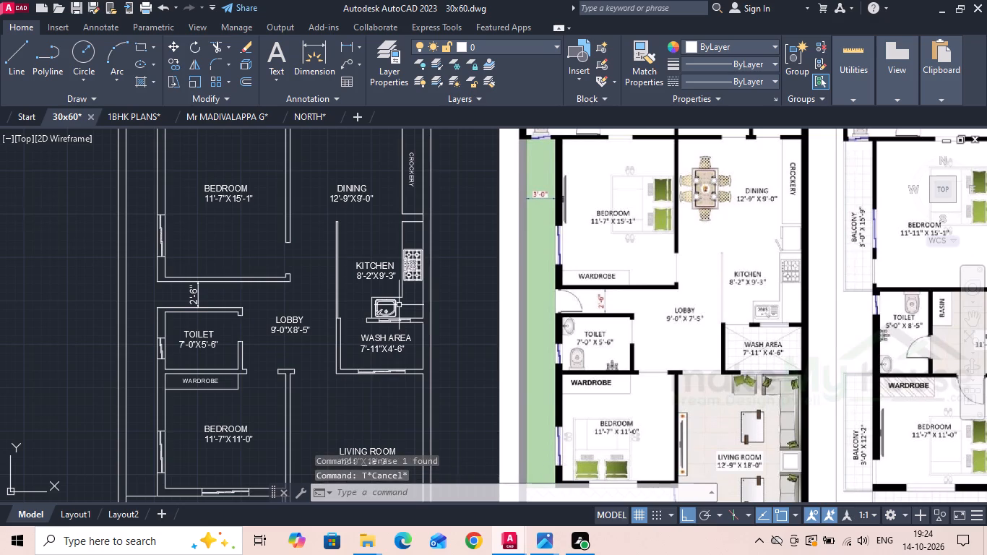
pyautogui.press('d')
pyautogui.write('C')
pyautogui.press('space')
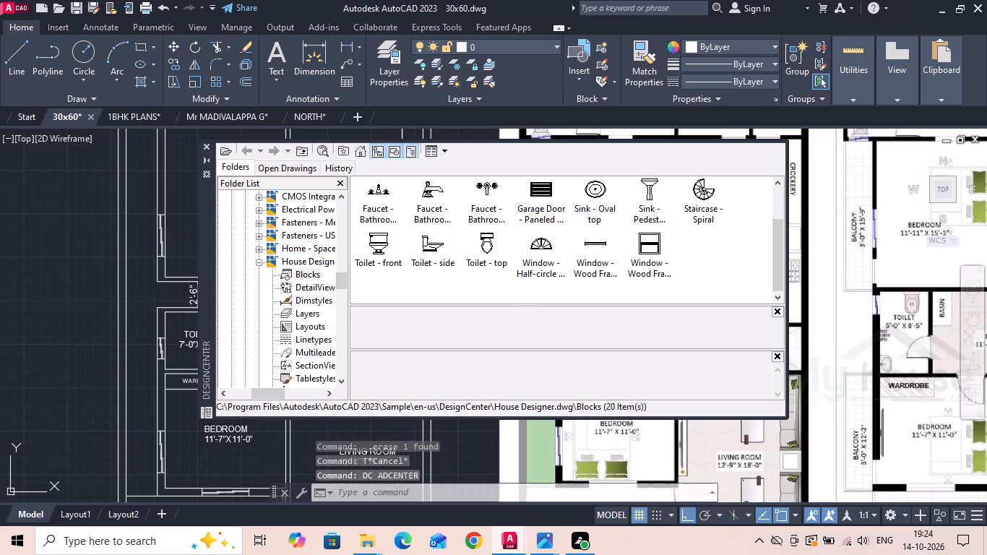
pyautogui.doubleClick(295, 245)
pyautogui.doubleClick(377, 197)
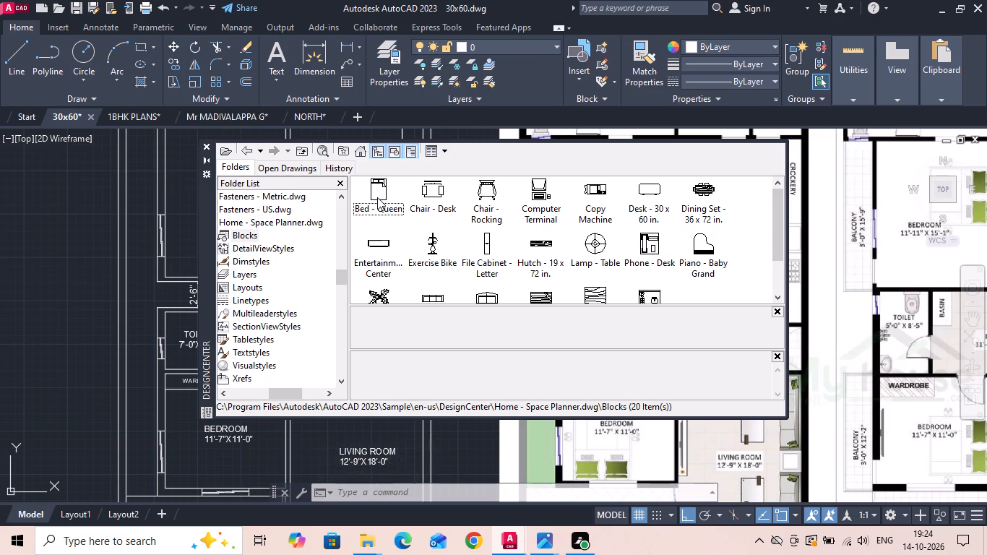
pyautogui.scroll(-1, 520, 268)
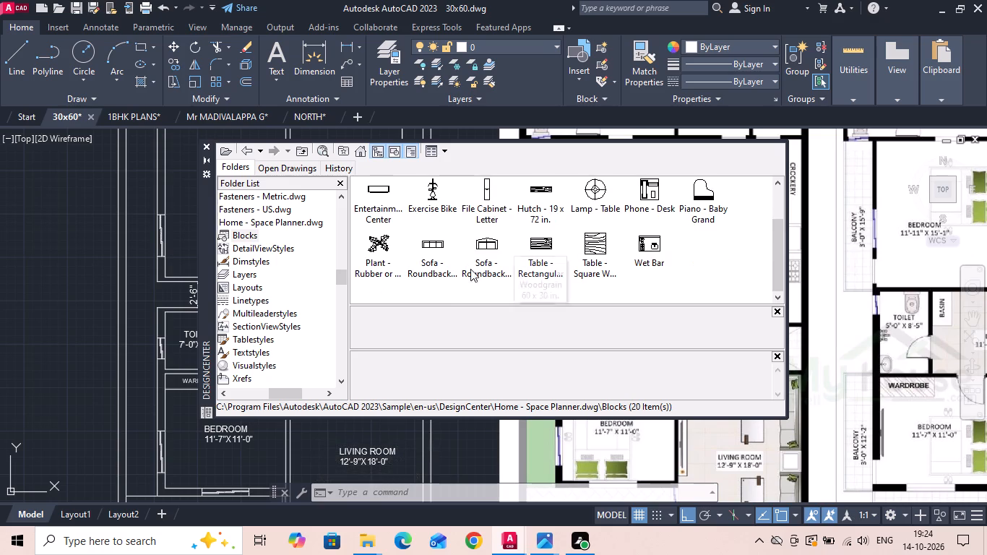
pyautogui.scroll(-7, 259, 261)
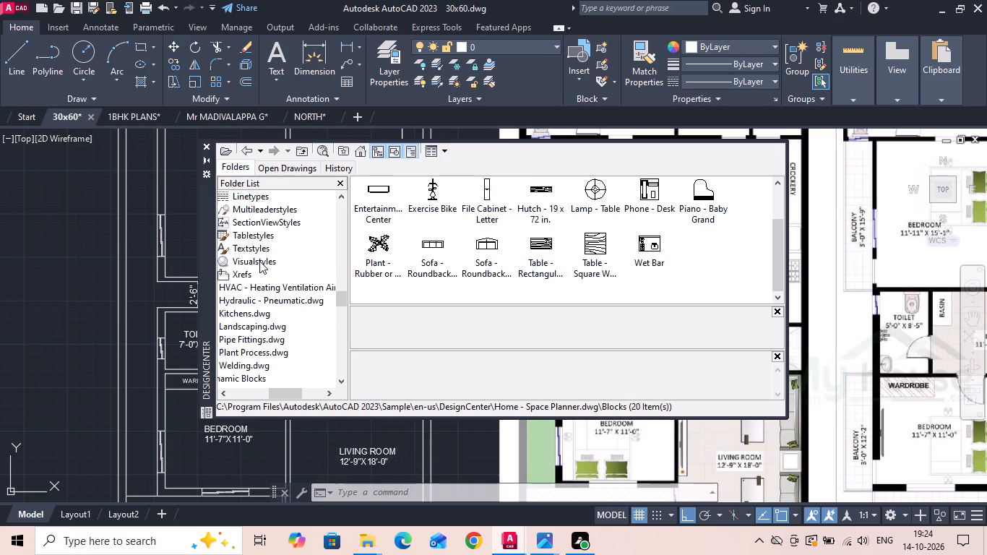
# Insert the 36 in two-door refrigerator top-view block from the Kitchens.dwg blocks near the plan's left boundary wall, and close DesignCenter.
pyautogui.doubleClick(257, 311)
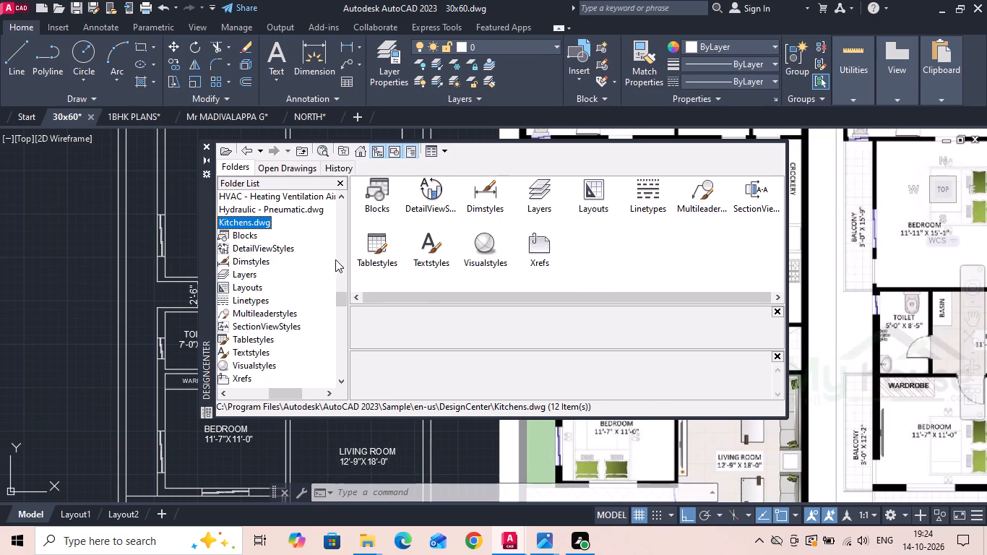
pyautogui.doubleClick(379, 202)
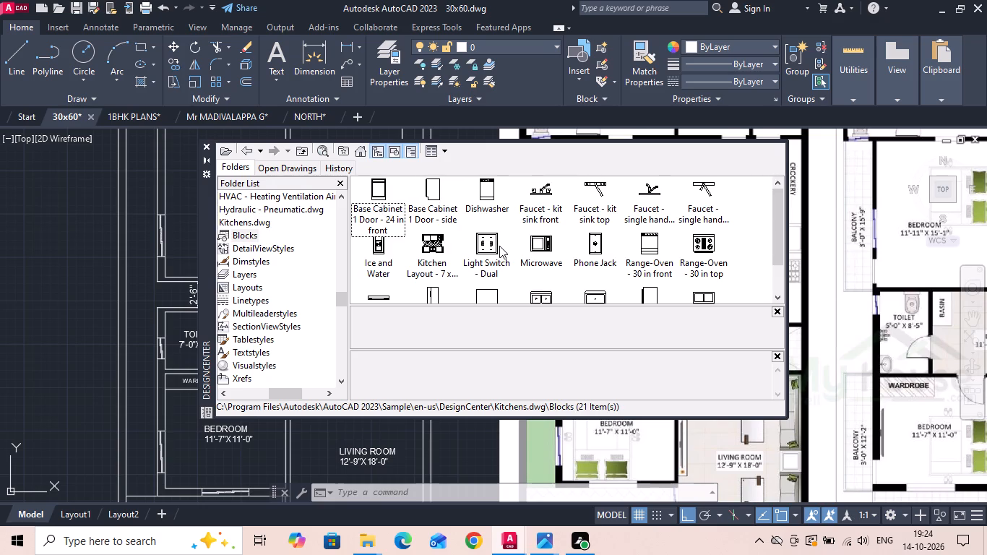
pyautogui.scroll(-1, 499, 246)
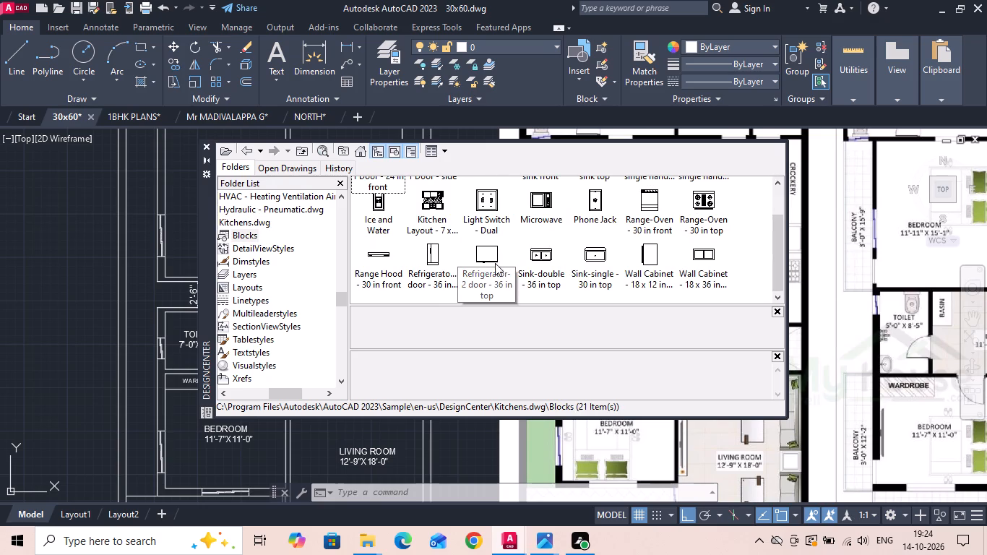
pyautogui.moveTo(491, 258); pyautogui.dragTo(119, 277)
pyautogui.click(202, 146)
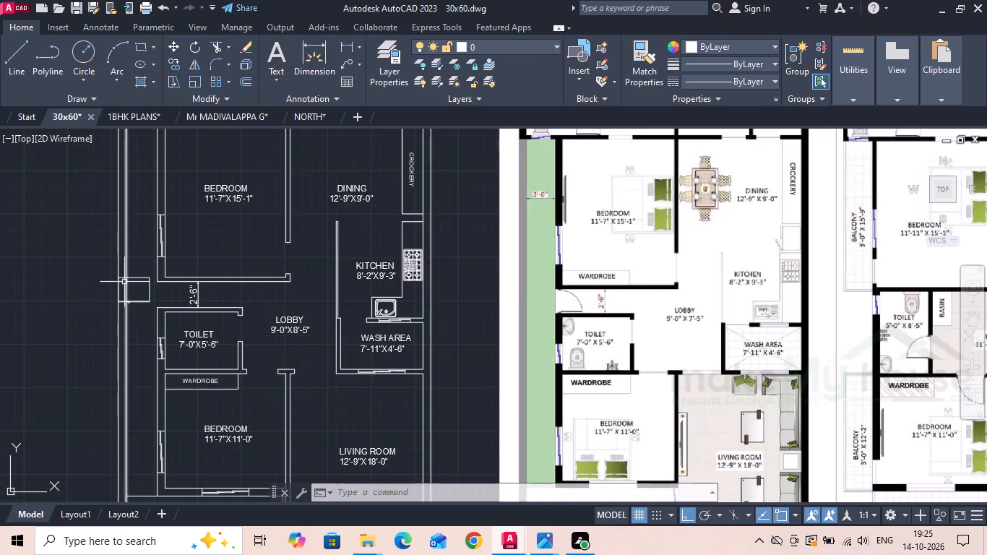
# Move the refrigerator block horizontally across the plan to the empty area just outside the kitchen's right wall.
pyautogui.scroll(2, 124, 287)
pyautogui.click(173, 275)
pyautogui.click(164, 247)
pyautogui.rightClick(164, 246)
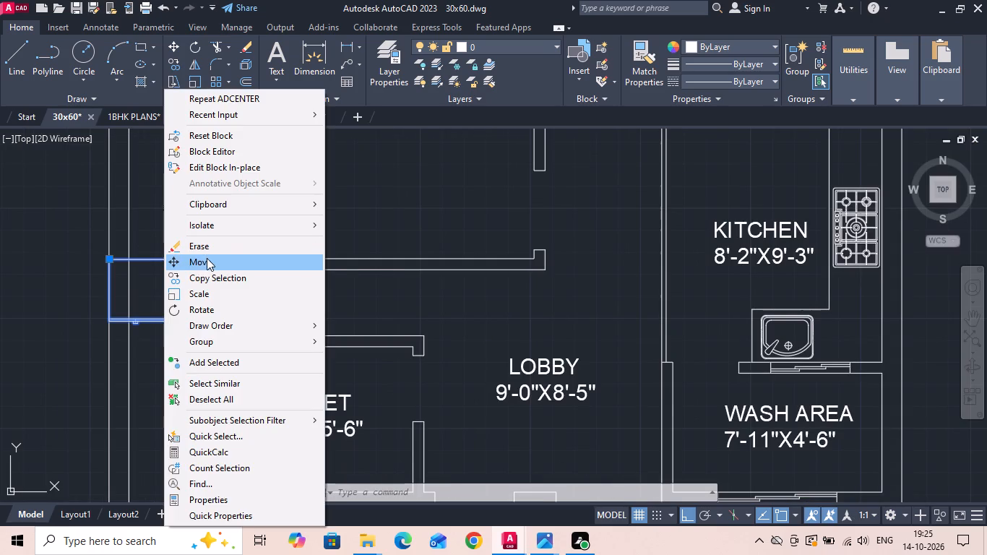
pyautogui.click(207, 258)
pyautogui.moveTo(108, 289); pyautogui.dragTo(132, 293)
pyautogui.moveTo(757, 284); pyautogui.dragTo(343, 366, button='middle')
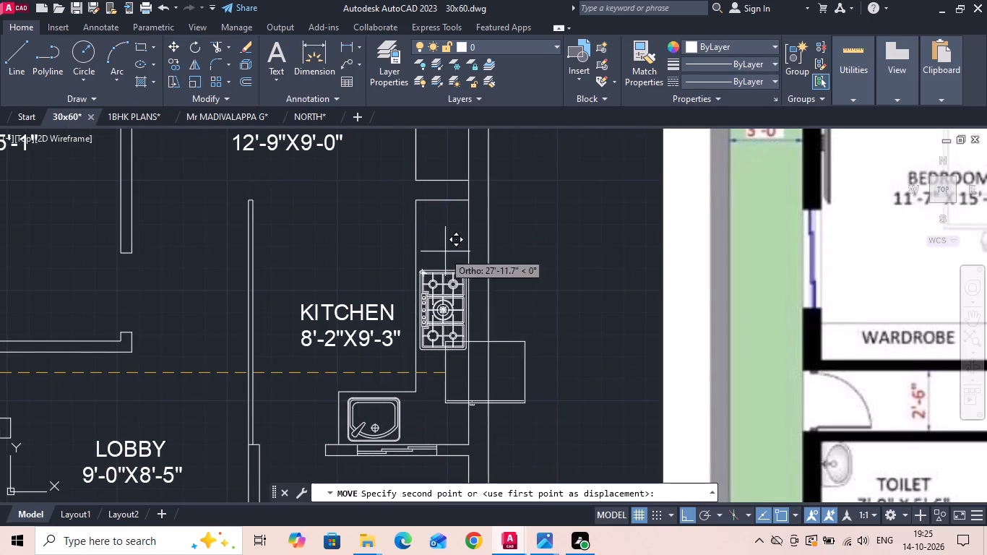
pyautogui.click(544, 258)
pyautogui.press('Escape')
# Rotate the refrigerator block by 270° so its door side faces into the kitchen.
pyautogui.click(592, 366)
pyautogui.click(574, 326)
pyautogui.rightClick(574, 326)
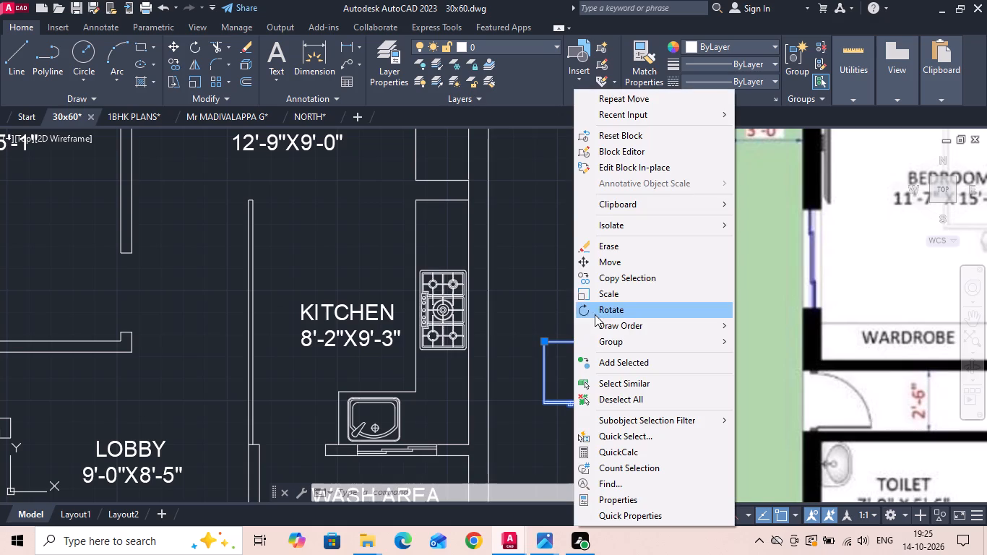
pyautogui.click(611, 306)
pyautogui.click(595, 275)
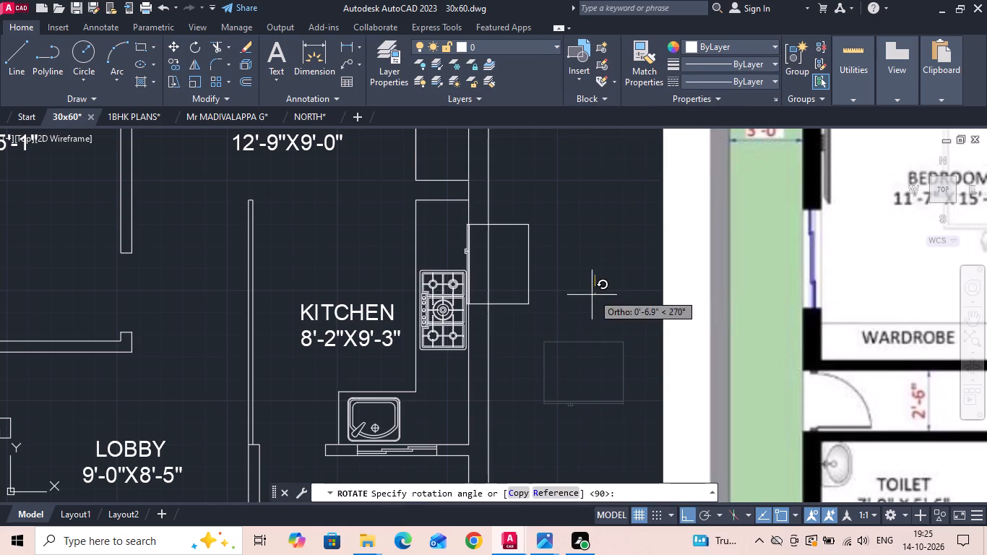
pyautogui.click(592, 300)
# Move the refrigerator horizontally so its back sits against the inner face of the kitchen's right wall, above the stove.
pyautogui.click(543, 267)
pyautogui.click(511, 224)
pyautogui.rightClick(511, 224)
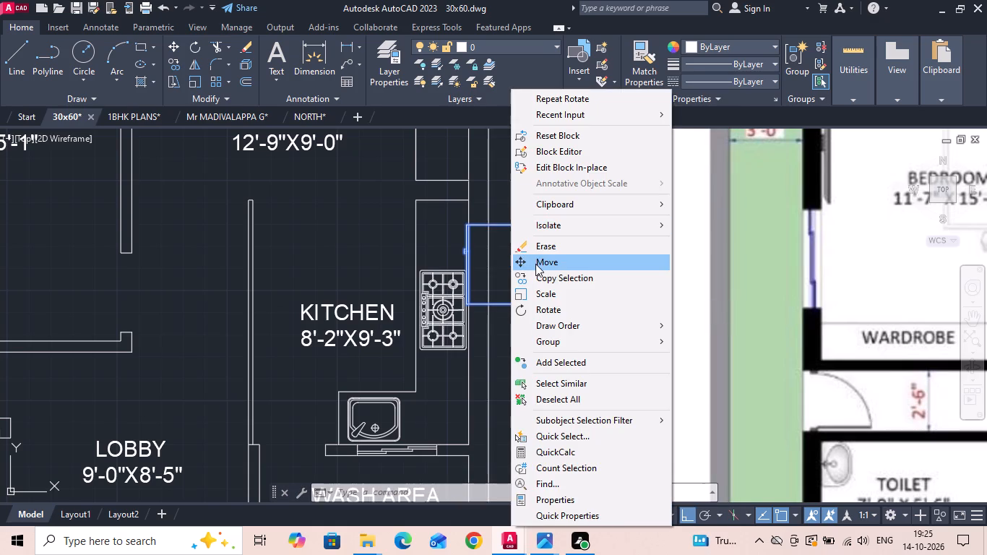
pyautogui.click(535, 264)
pyautogui.click(531, 308)
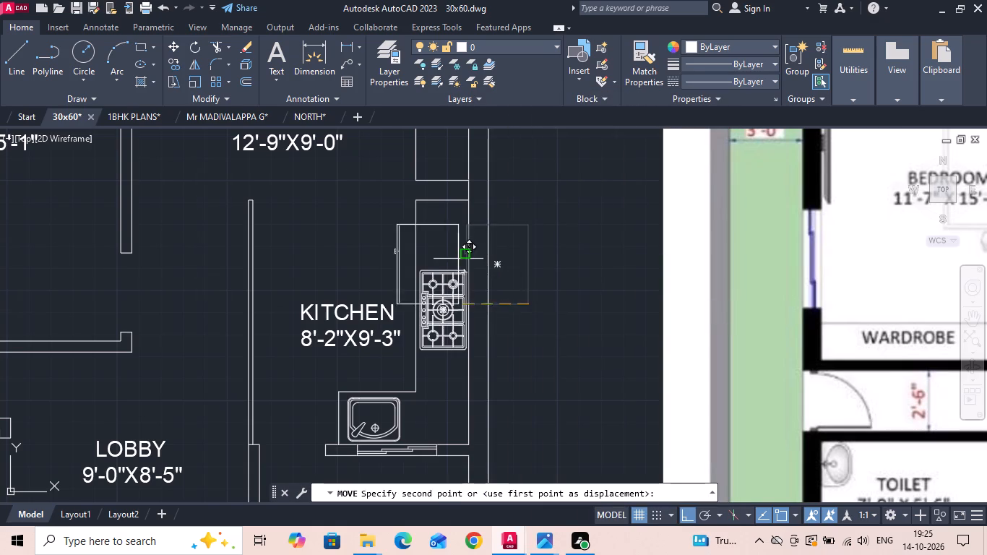
pyautogui.scroll(2, 455, 257)
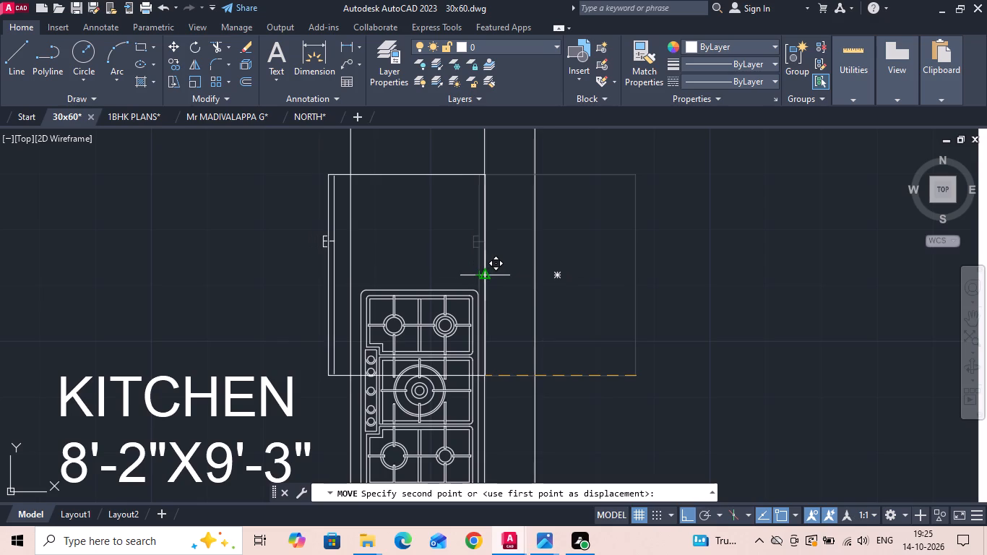
pyautogui.click(486, 271)
# Scale the refrigerator block down slightly from a base point near its upper edge.
pyautogui.scroll(-2, 462, 305)
pyautogui.scroll(1, 454, 262)
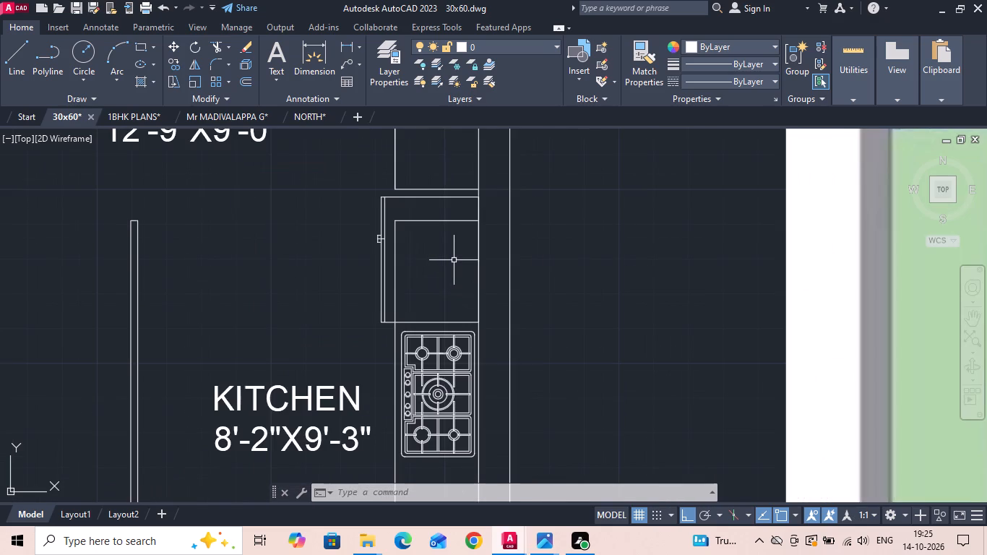
pyautogui.scroll(-3, 384, 293)
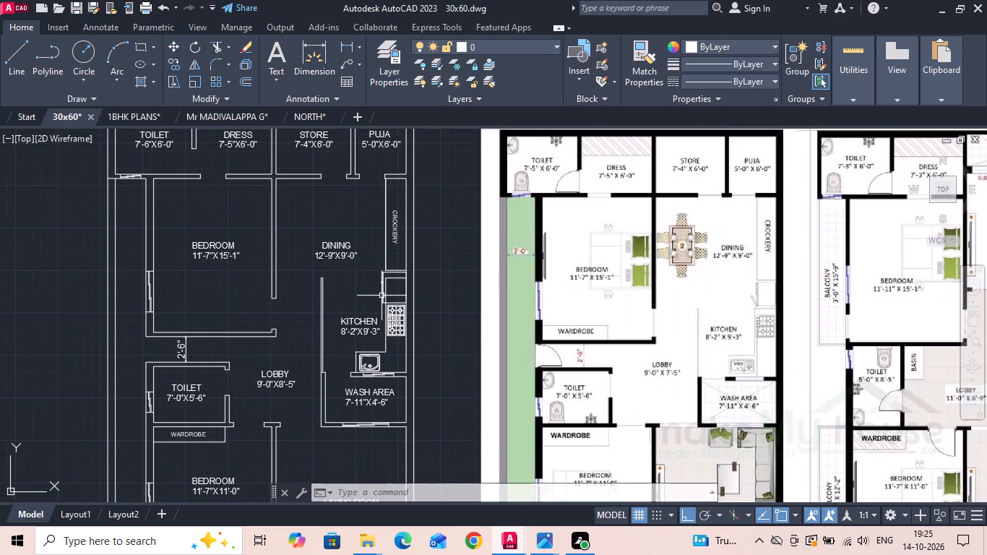
pyautogui.scroll(2, 388, 280)
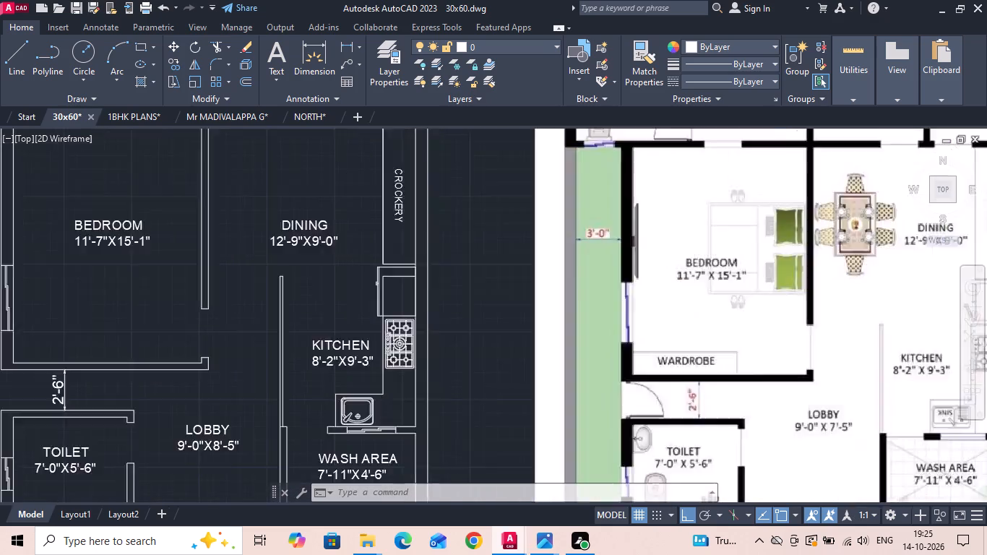
pyautogui.scroll(1, 388, 280)
pyautogui.click(366, 254)
pyautogui.click(345, 253)
pyautogui.rightClick(345, 251)
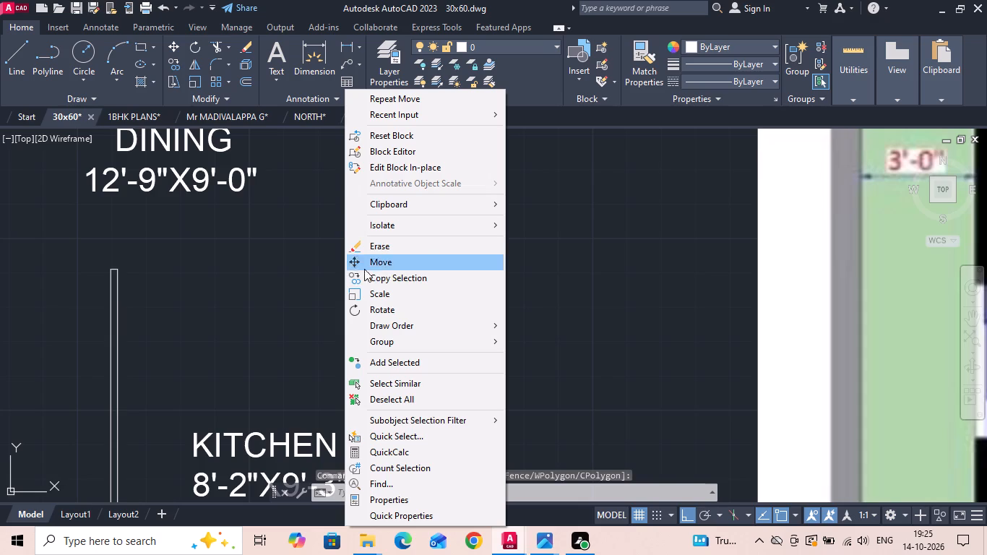
pyautogui.click(369, 291)
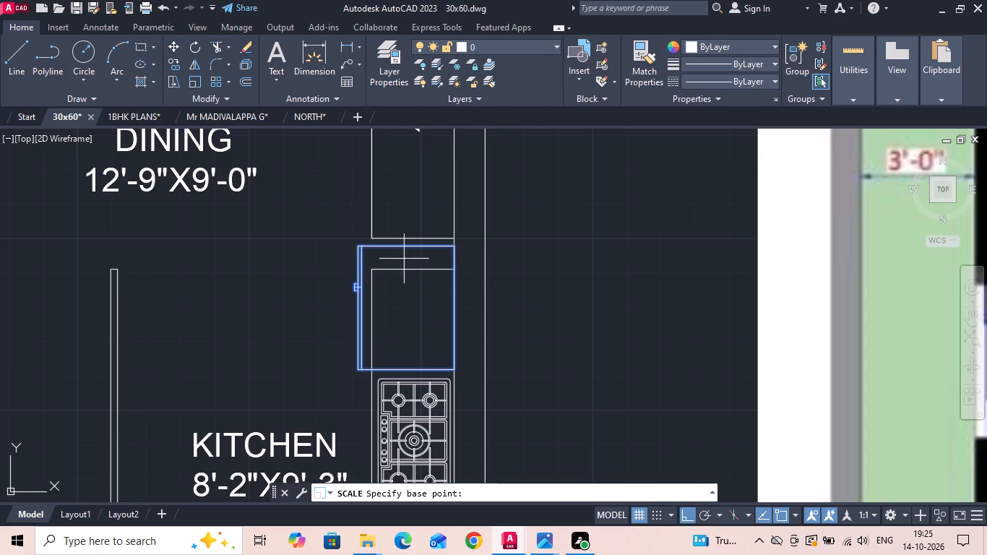
pyautogui.click(404, 256)
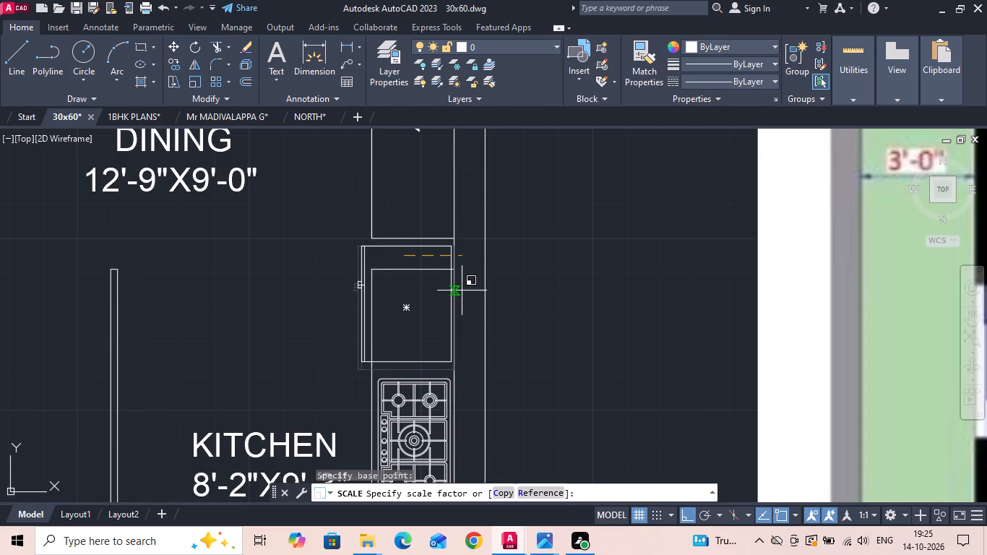
pyautogui.scroll(1, 463, 291)
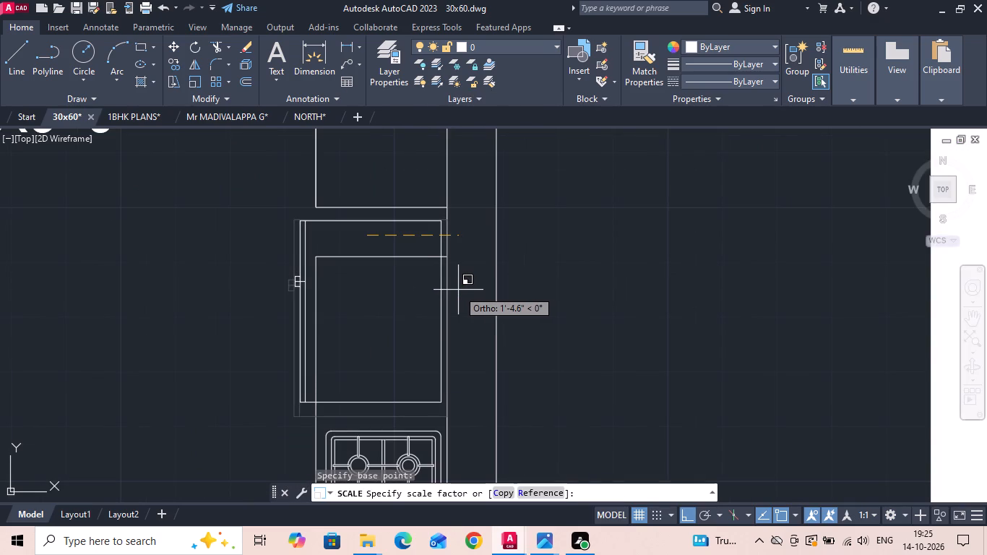
pyautogui.click(454, 289)
# Scale the refrigerator down further from a base point beside its handle until its depth matches the kitchen counter.
pyautogui.click(306, 365)
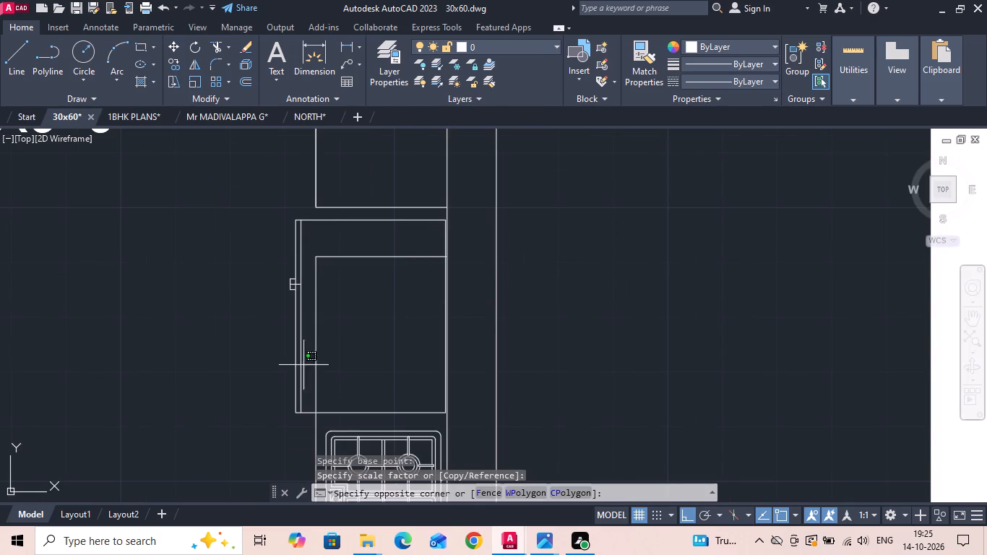
pyautogui.click(248, 351)
pyautogui.rightClick(243, 347)
pyautogui.click(282, 291)
pyautogui.moveTo(277, 267); pyautogui.dragTo(281, 278)
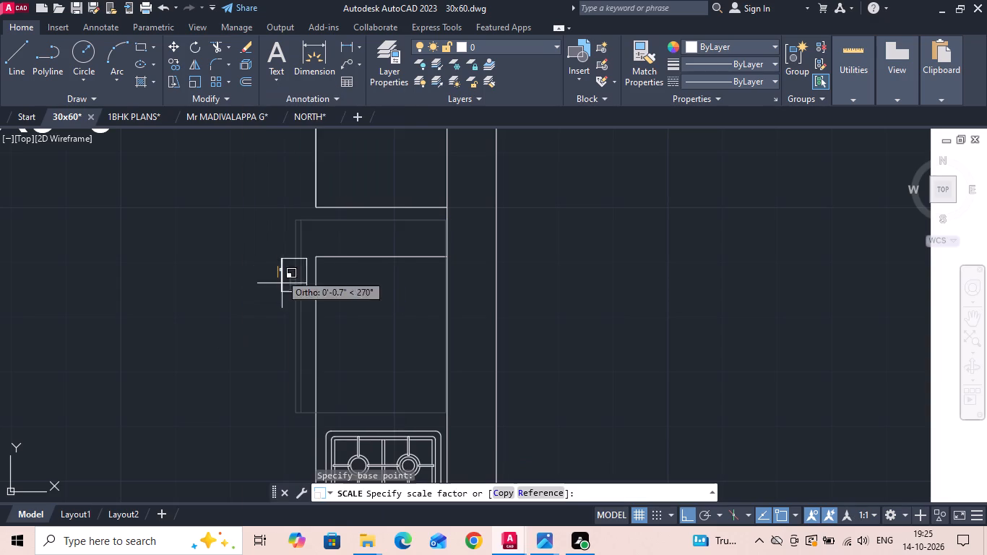
pyautogui.click(287, 351)
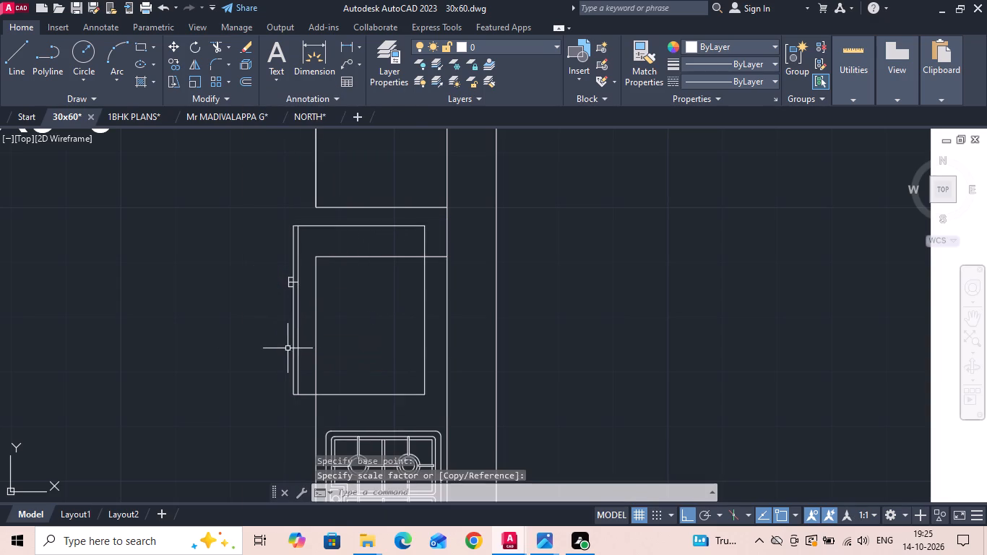
# Move the reduced refrigerator horizontally from its lower right corner to the inner face of the kitchen's right wall.
pyautogui.click(302, 336)
pyautogui.click(277, 313)
pyautogui.rightClick(276, 313)
pyautogui.click(309, 257)
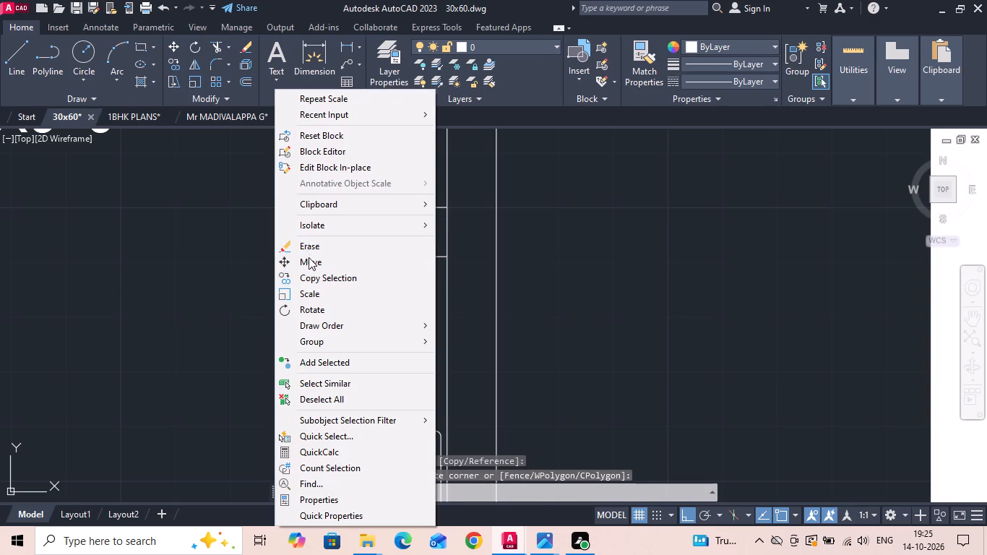
pyautogui.moveTo(363, 335); pyautogui.dragTo(372, 295, button='middle')
pyautogui.click(434, 355)
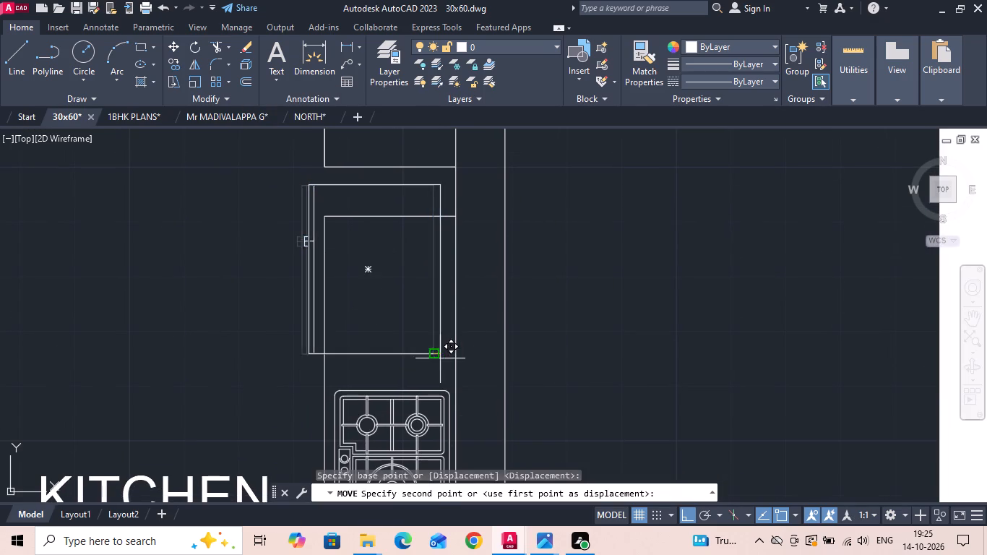
pyautogui.click(456, 361)
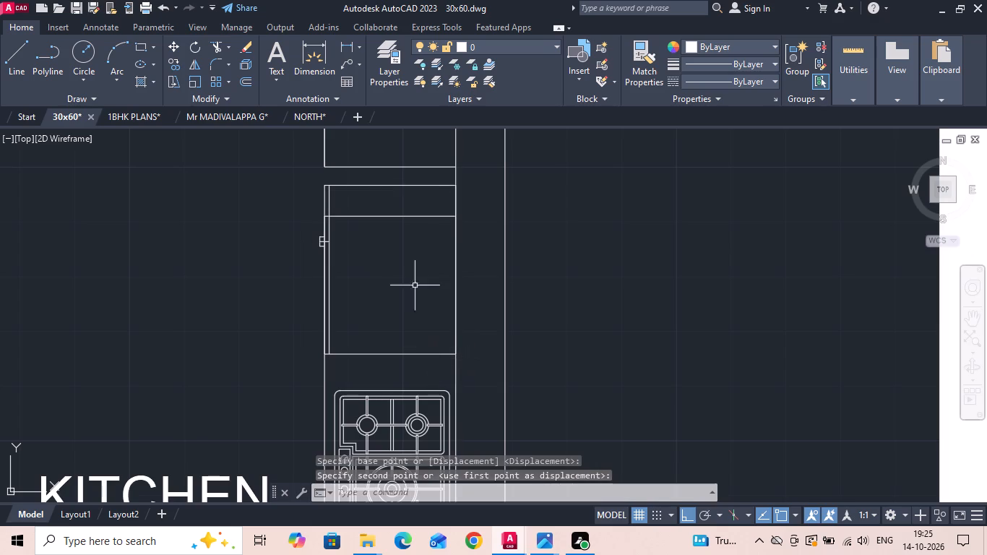
# Save the 30x60 drawing.
pyautogui.hotkey('ctrl', 's')
pyautogui.hotkey('ctrl', 's')
pyautogui.hotkey('ctrl', 's')
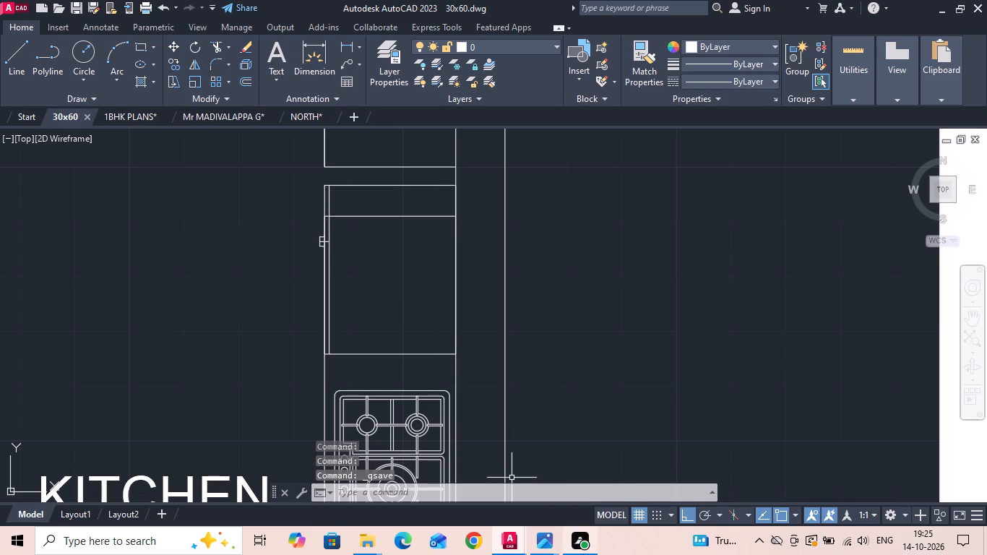
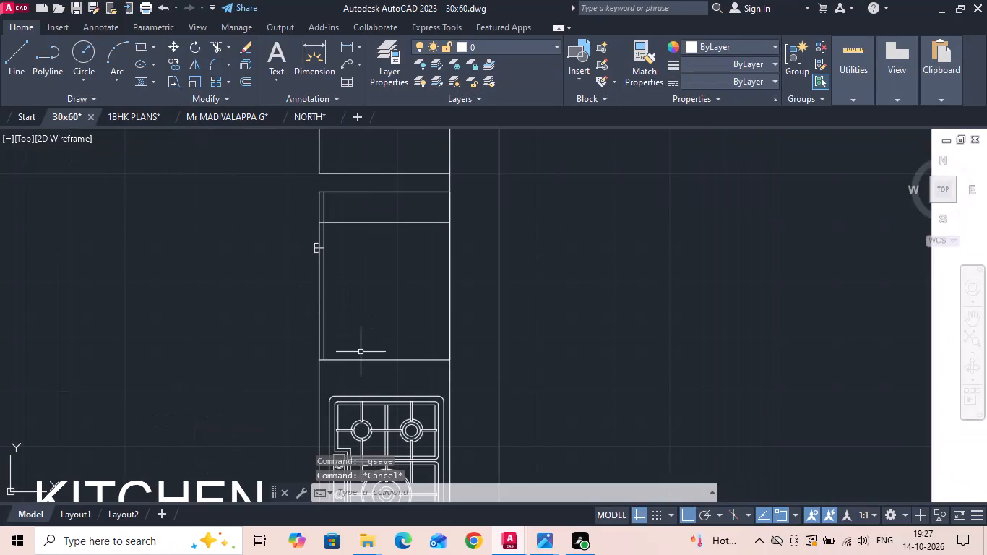
# Move the upper horizontal line inside the refrigerator outline straight down about 2'-5", to just above the kitchen stove.
pyautogui.click(386, 225)
pyautogui.click(381, 207)
pyautogui.rightClick(381, 207)
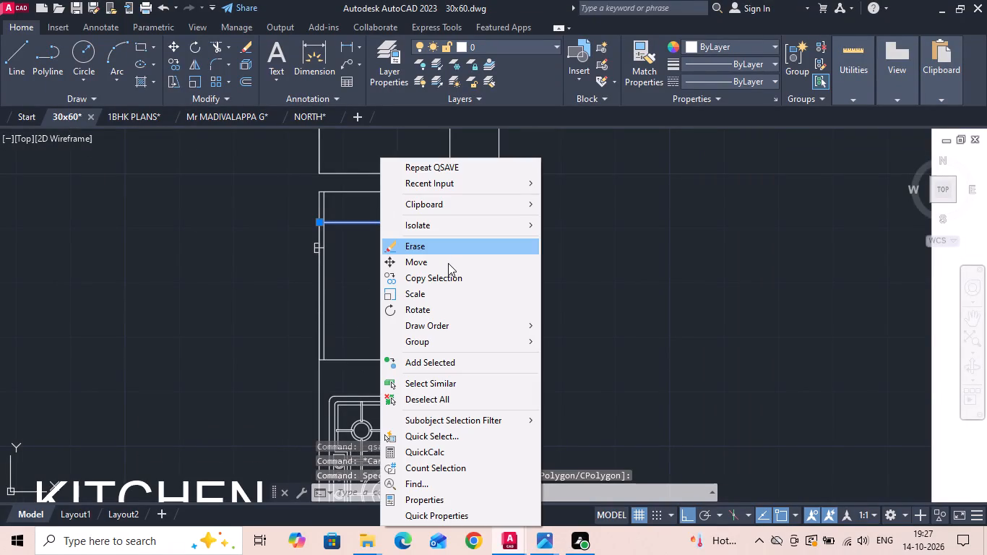
pyautogui.click(448, 263)
pyautogui.moveTo(595, 272); pyautogui.dragTo(596, 296)
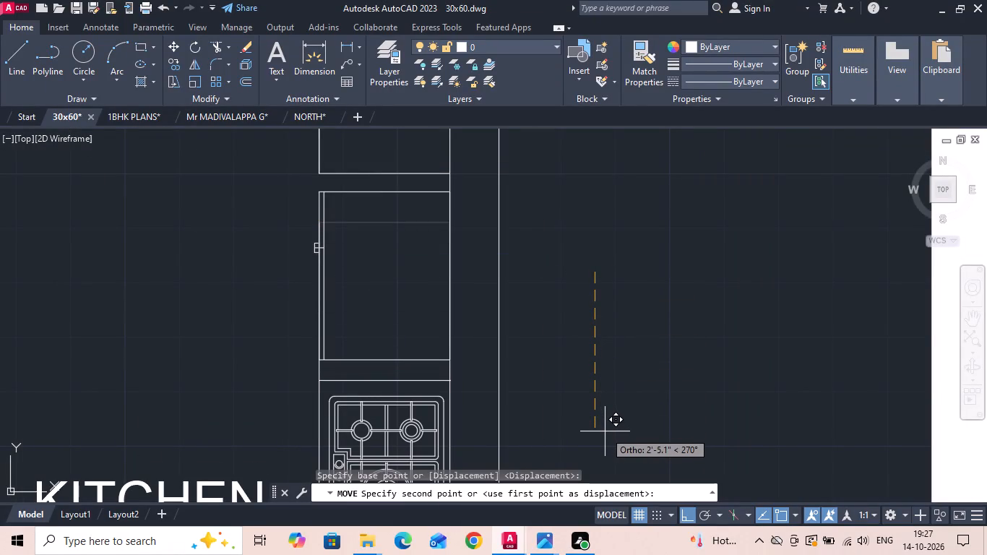
pyautogui.click(605, 431)
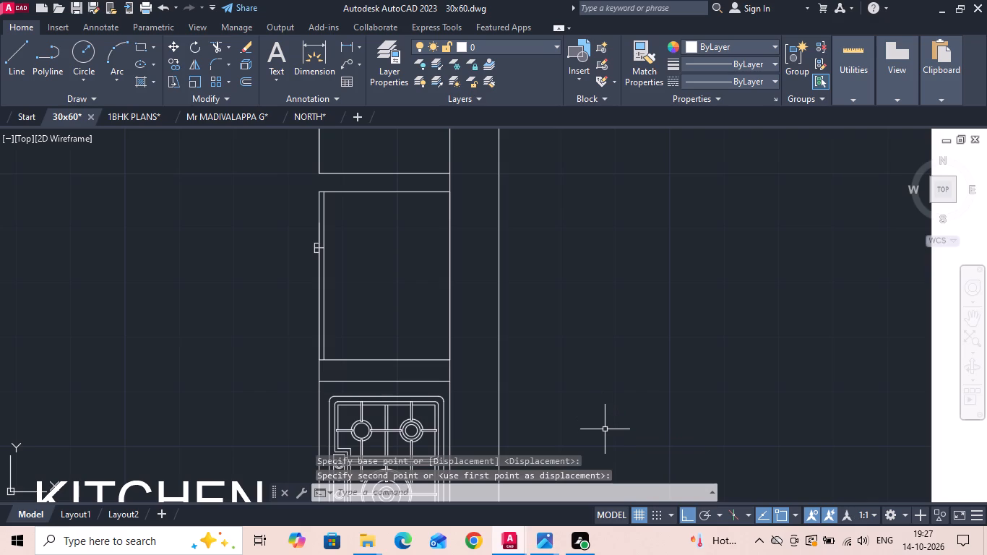
# Fillet the moved line and the kitchen counter's vertical front edge into a sharp corner, and save the drawing.
pyautogui.press('f')
pyautogui.press('space')
pyautogui.click(327, 381)
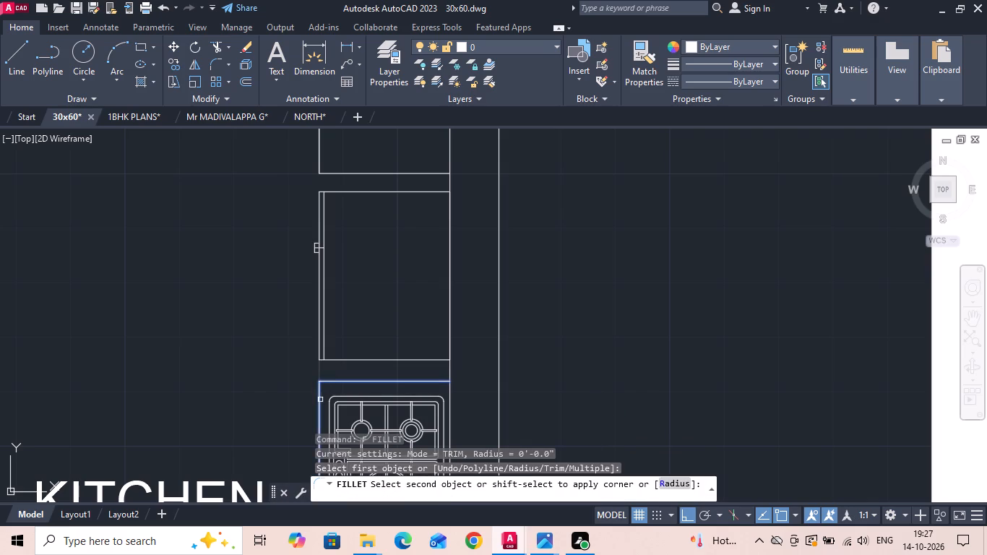
pyautogui.click(320, 400)
pyautogui.scroll(-2, 611, 322)
pyautogui.hotkey('ctrl', 's')
pyautogui.hotkey('ctrl', 's')
pyautogui.hotkey('ctrl', 's')
pyautogui.hotkey('ctrl', 's')
pyautogui.hotkey('ctrl', 's')
pyautogui.hotkey('ctrl', 's')
pyautogui.hotkey('ctrl', 's')
pyautogui.hotkey('ctrl', 's')
pyautogui.hotkey('ctrl', 's')
pyautogui.hotkey('ctrl', 's')
pyautogui.hotkey('ctrl', 's')
pyautogui.hotkey('ctrl', 's')
pyautogui.hotkey('ctrl', 's')
pyautogui.hotkey('ctrl', 's')
pyautogui.hotkey('ctrl', 's')
pyautogui.hotkey('ctrl', 's')
pyautogui.hotkey('ctrl', 's')
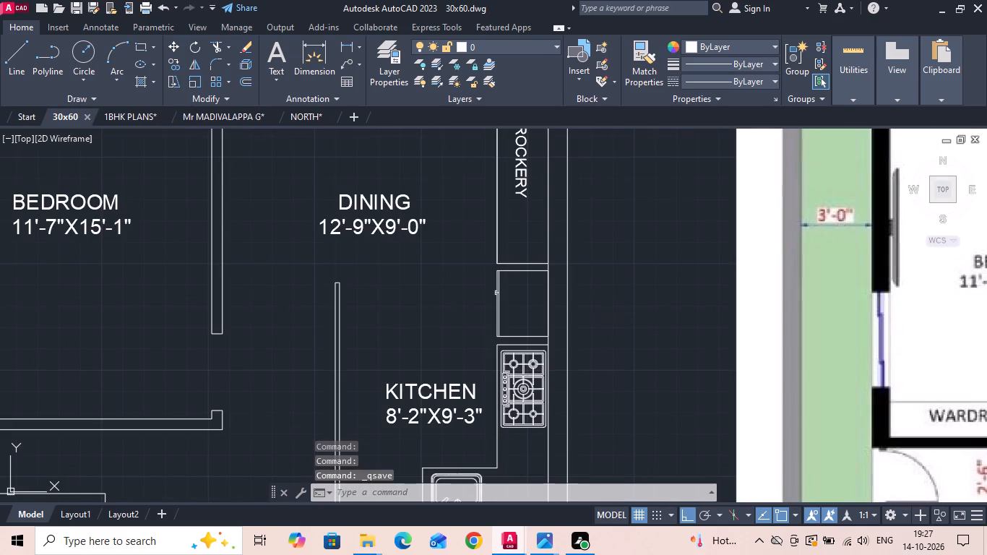
# Copy the whole ground-floor plan horizontally to the empty space beyond the first-floor reference image.
pyautogui.scroll(-1, 612, 319)
pyautogui.scroll(-1, 369, 66)
pyautogui.scroll(-1, 382, 205)
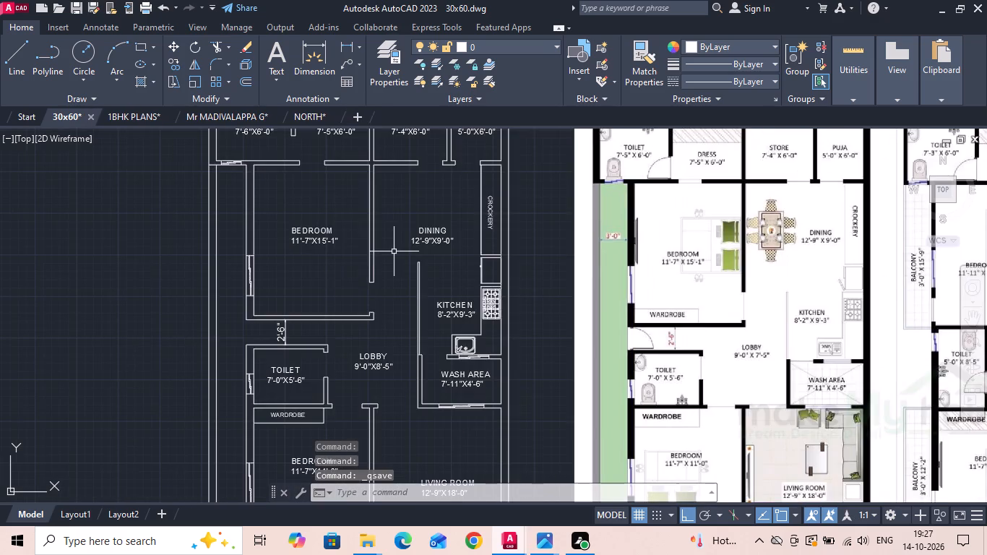
pyautogui.scroll(-1, 362, 288)
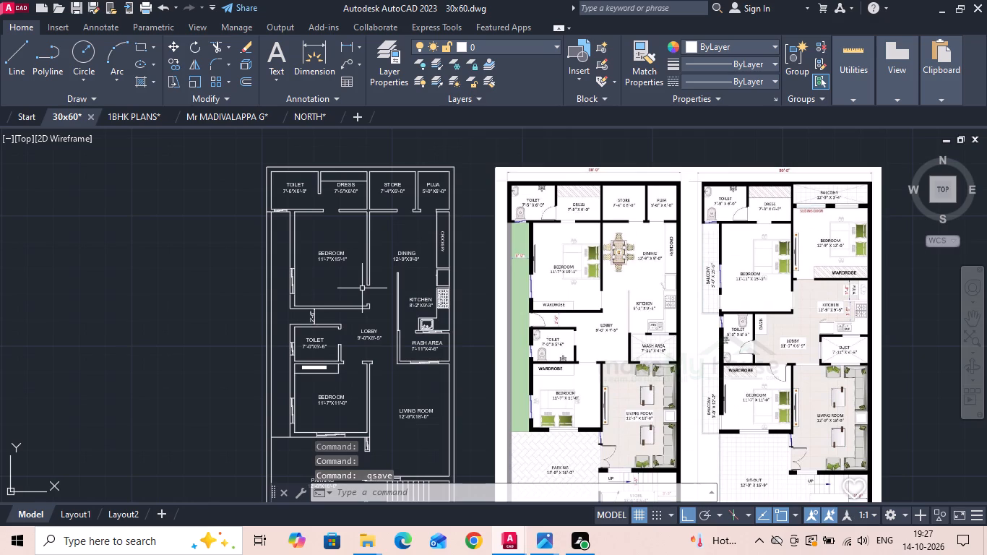
pyautogui.scroll(-1, 361, 251)
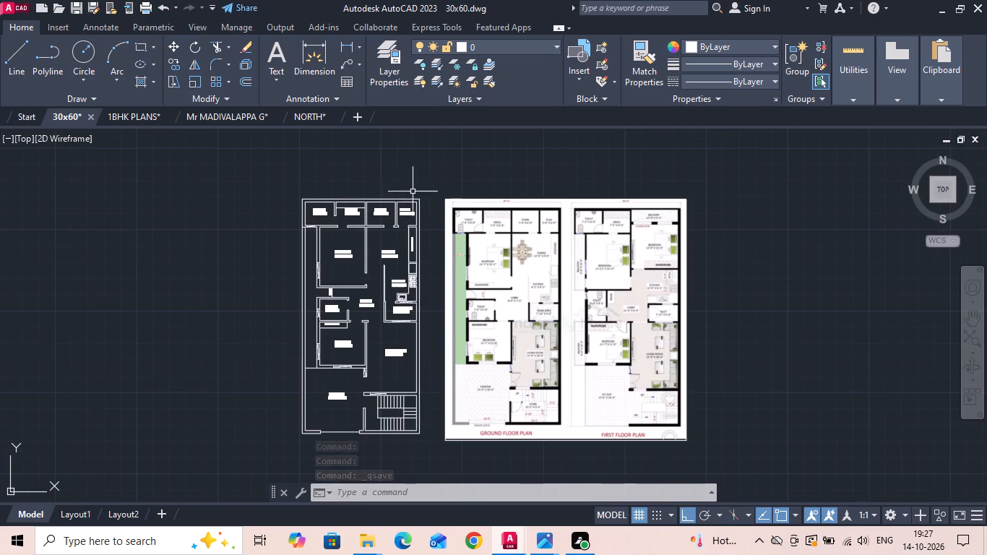
pyautogui.moveTo(427, 185); pyautogui.dragTo(428, 196)
pyautogui.click(278, 443)
pyautogui.rightClick(338, 311)
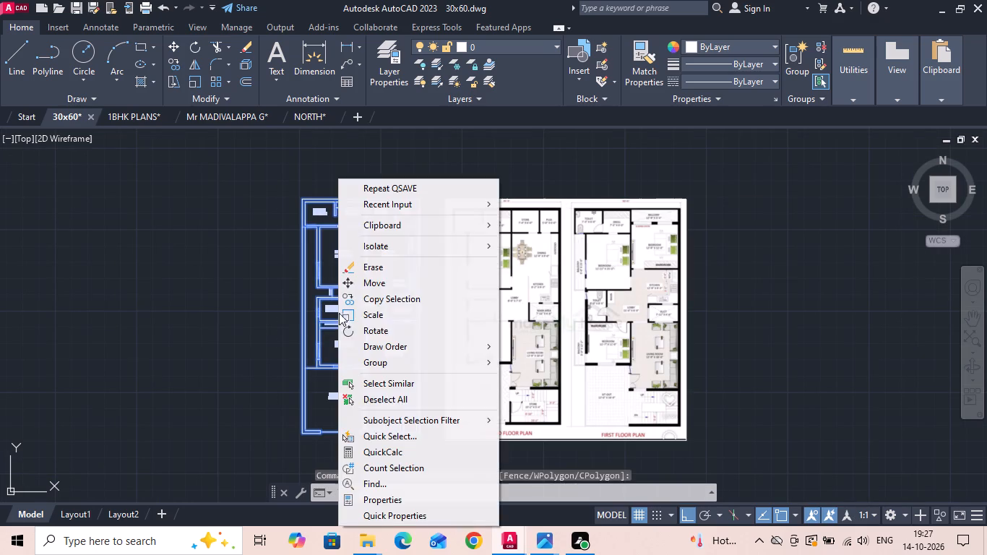
pyautogui.click(377, 298)
pyautogui.click(358, 306)
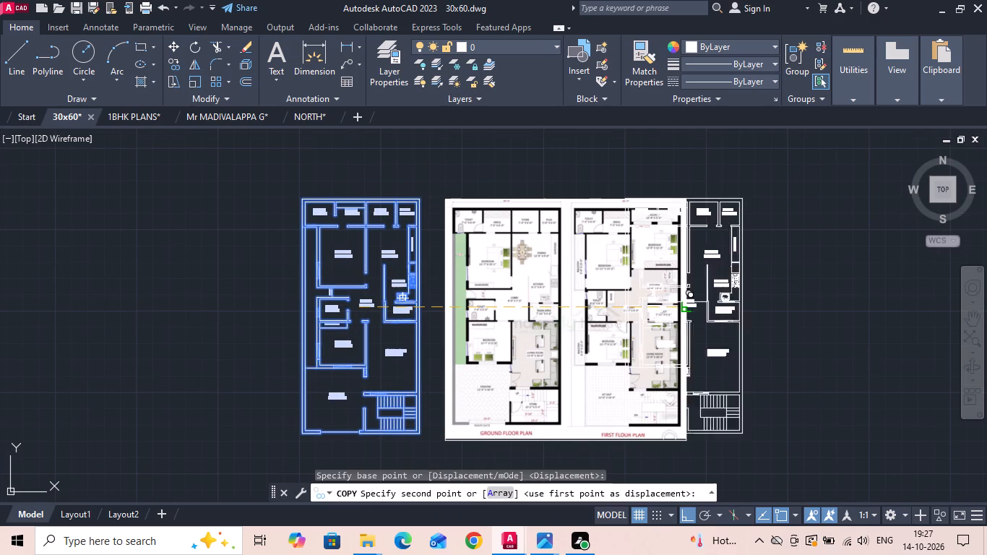
pyautogui.click(767, 300)
pyautogui.press('Escape')
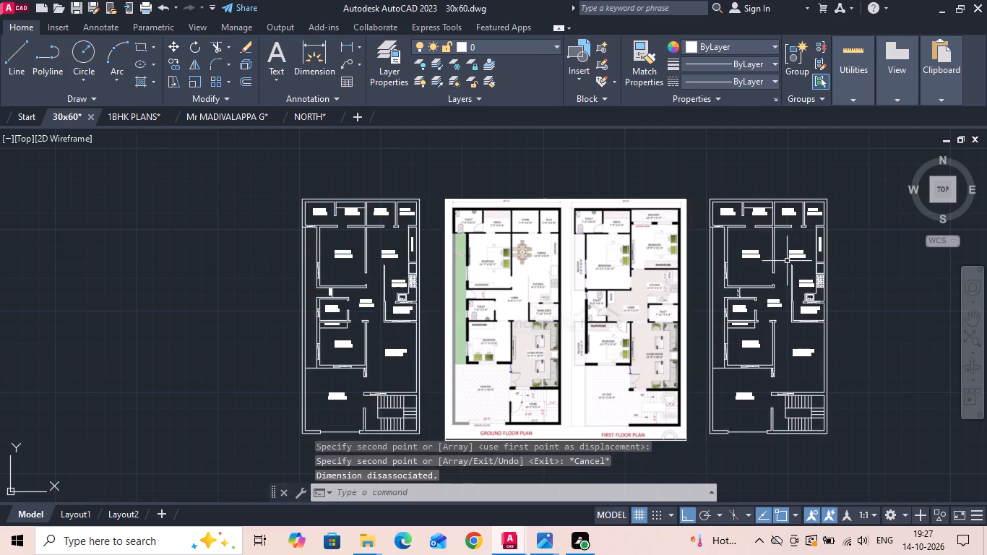
# Compare the first-floor reference image with the copied plan, examining the room layout at the balcony, bedrooms and kitchen.
pyautogui.scroll(3, 798, 223)
pyautogui.scroll(-1, 781, 262)
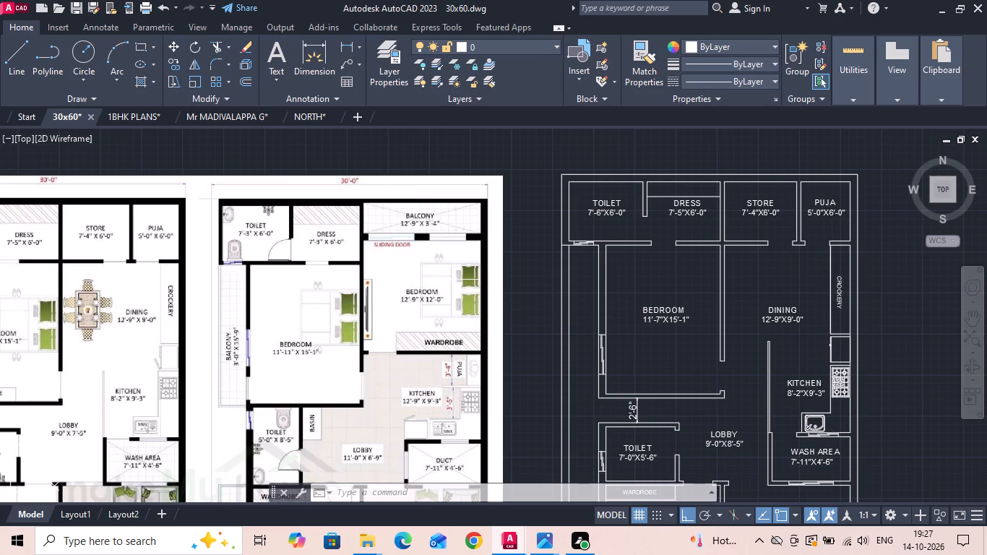
pyautogui.scroll(-2, 469, 283)
pyautogui.scroll(2, 220, 270)
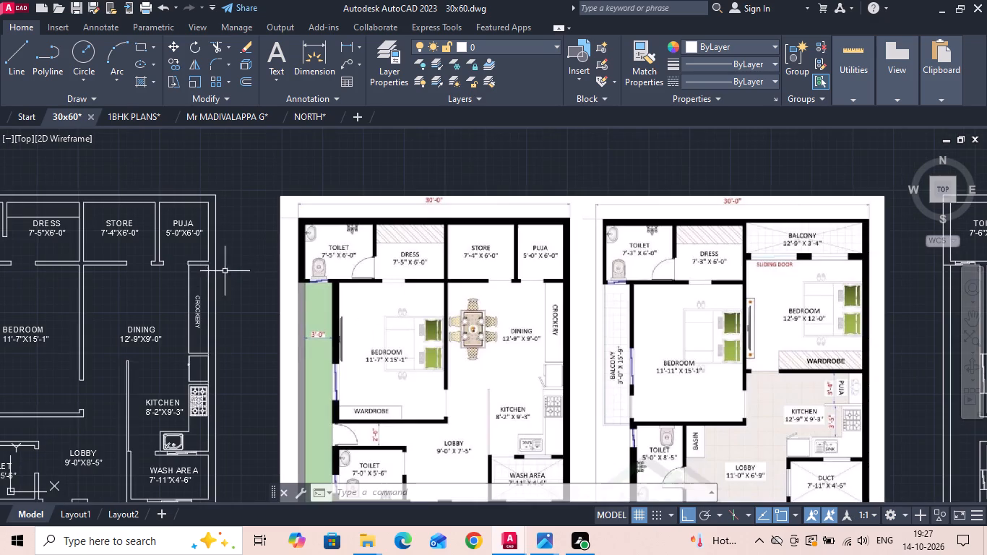
pyautogui.scroll(-1, 258, 255)
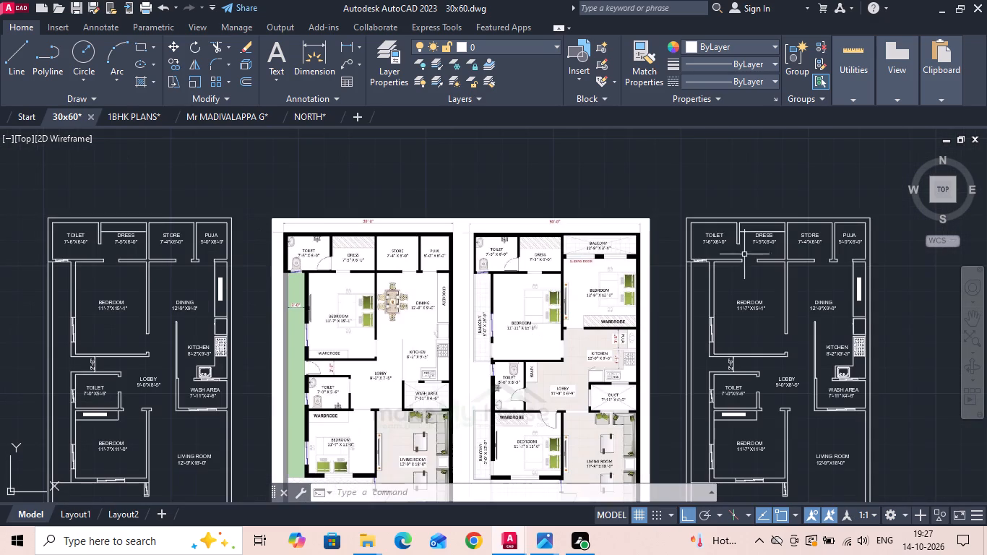
pyautogui.moveTo(835, 253); pyautogui.dragTo(503, 265, button='middle')
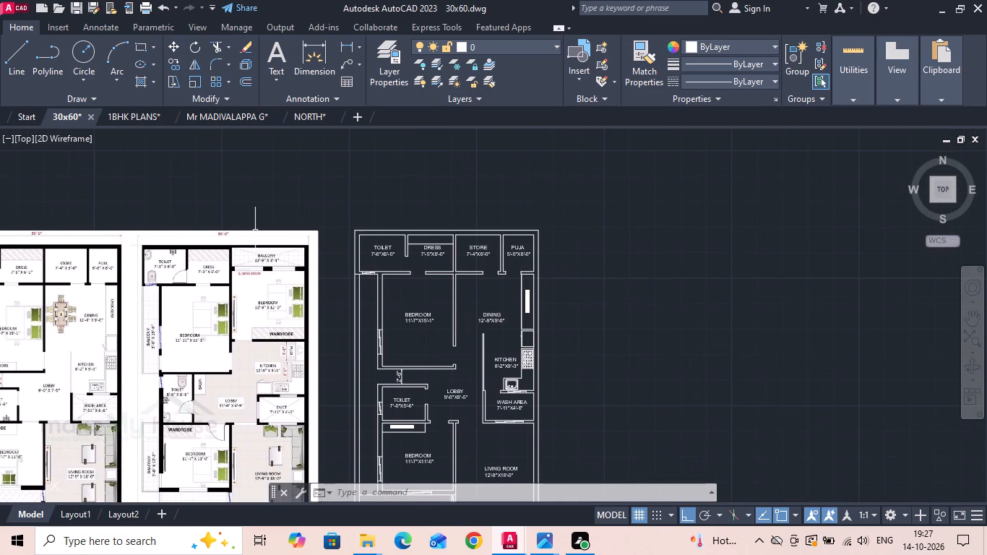
pyautogui.scroll(2, 246, 233)
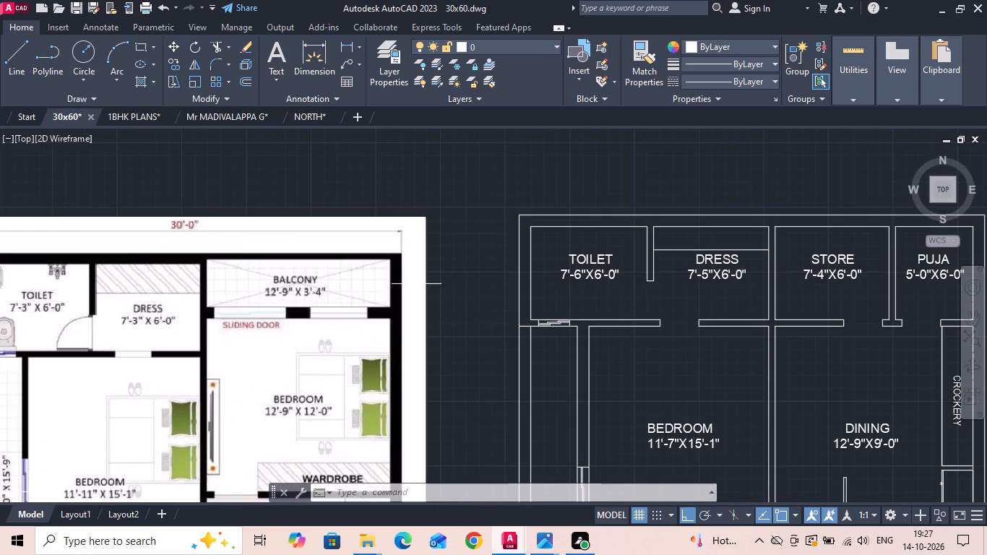
pyautogui.scroll(-1, 342, 104)
pyautogui.moveTo(775, 330); pyautogui.dragTo(783, 280, button='middle')
pyautogui.scroll(-1, 785, 261)
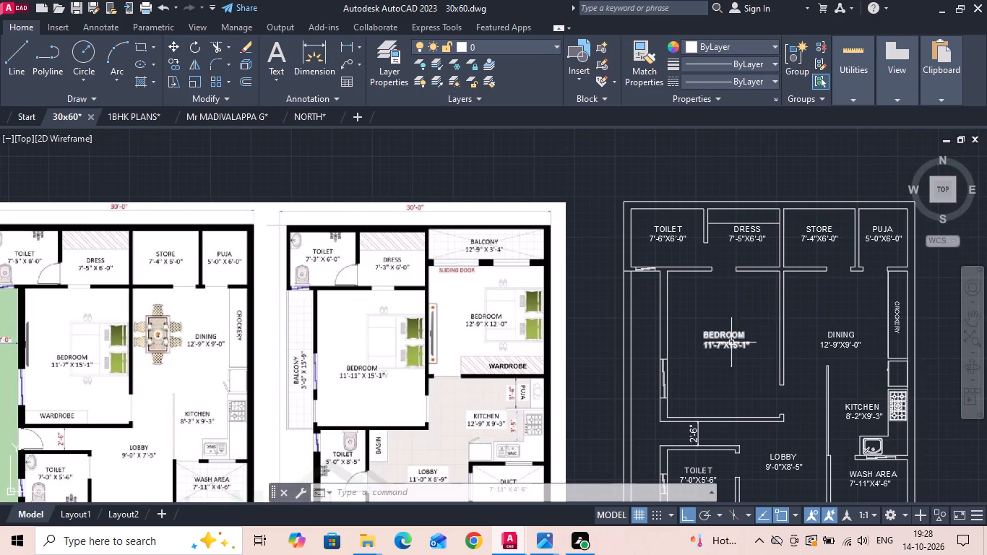
pyautogui.moveTo(730, 341); pyautogui.dragTo(739, 276, button='middle')
pyautogui.scroll(1, 695, 298)
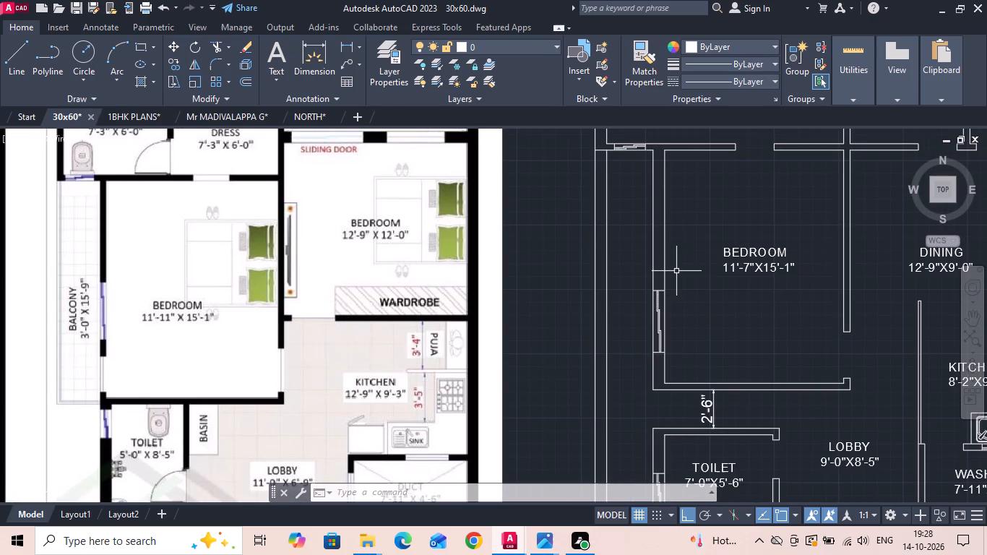
pyautogui.scroll(-1, 598, 328)
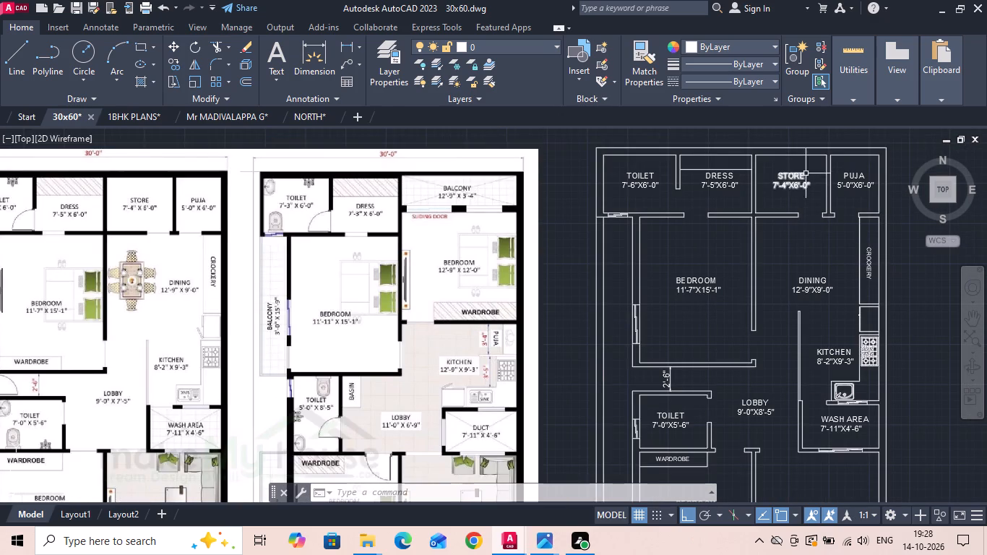
pyautogui.scroll(1, 806, 173)
pyautogui.scroll(-1, 730, 233)
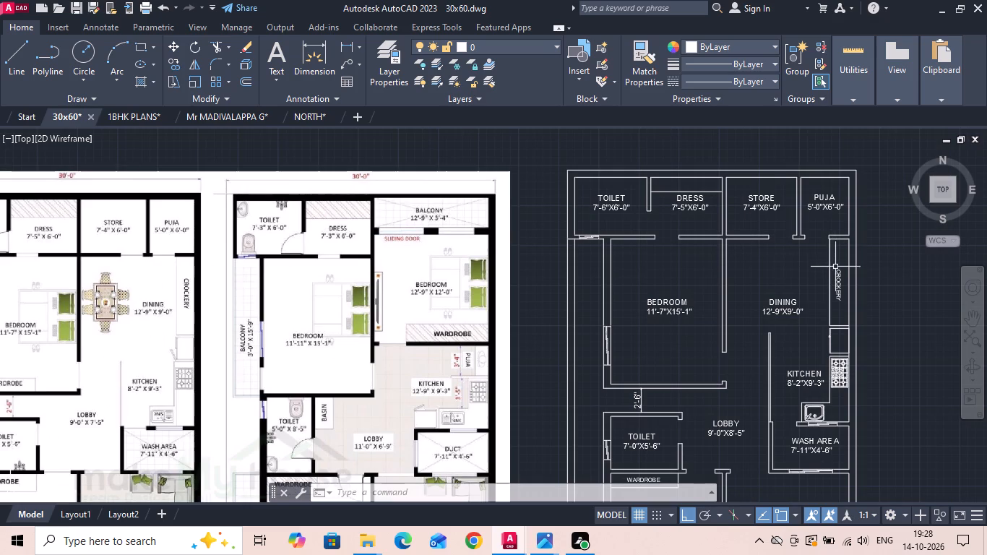
# In the copied plan, erase the dining and kitchen labels, crockery unit, refrigerator, stove, sink, counter and the wall ends beside the puja opening.
pyautogui.click(837, 226)
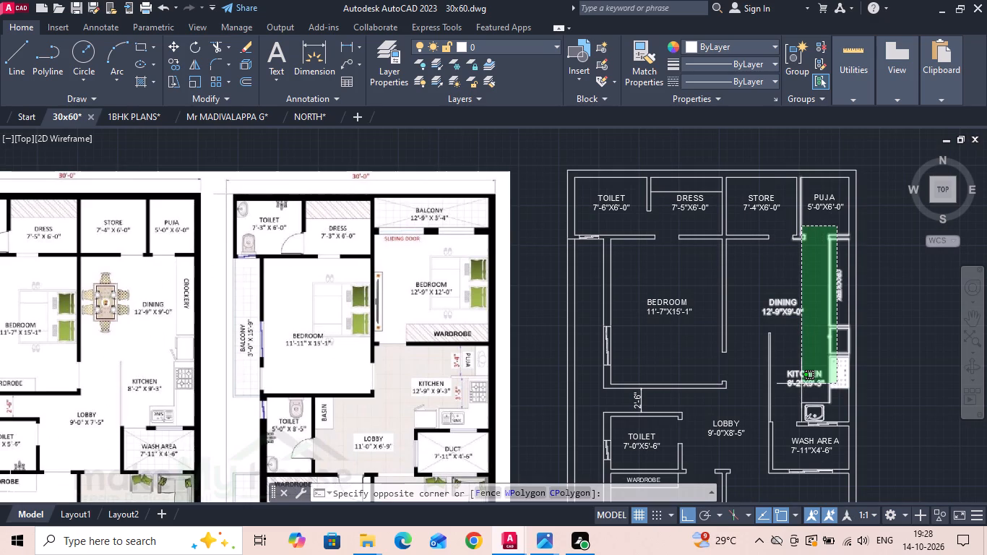
pyautogui.scroll(1, 804, 393)
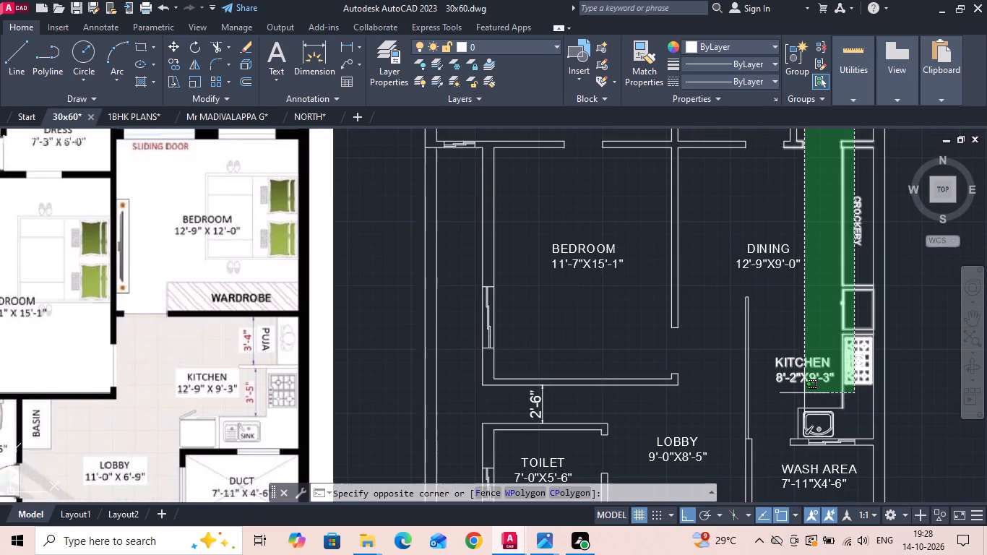
pyautogui.click(775, 426)
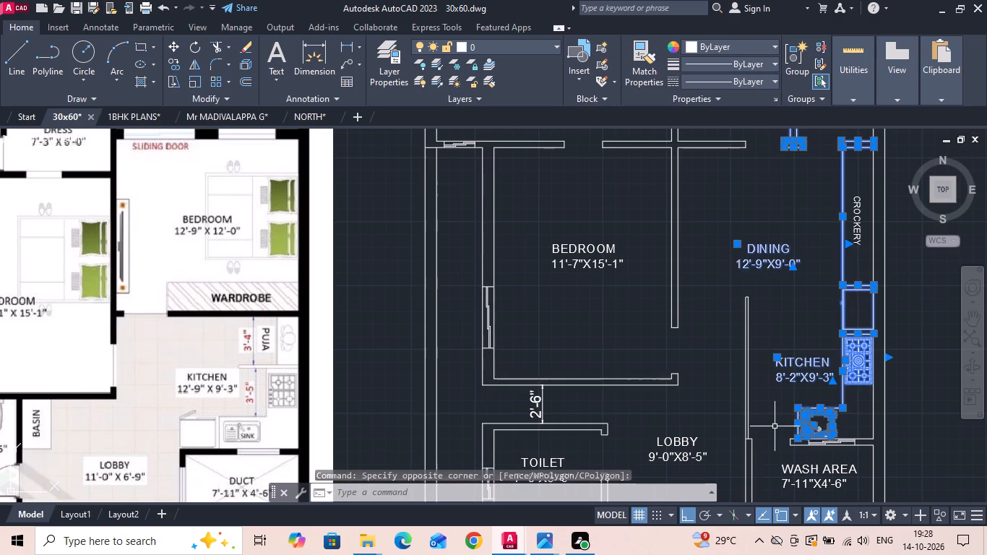
pyautogui.press('Delete')
# Erase the leftover sink drain symbol above the wash area and the CROCKERY label in the copied plan.
pyautogui.scroll(2, 832, 440)
pyautogui.click(824, 435)
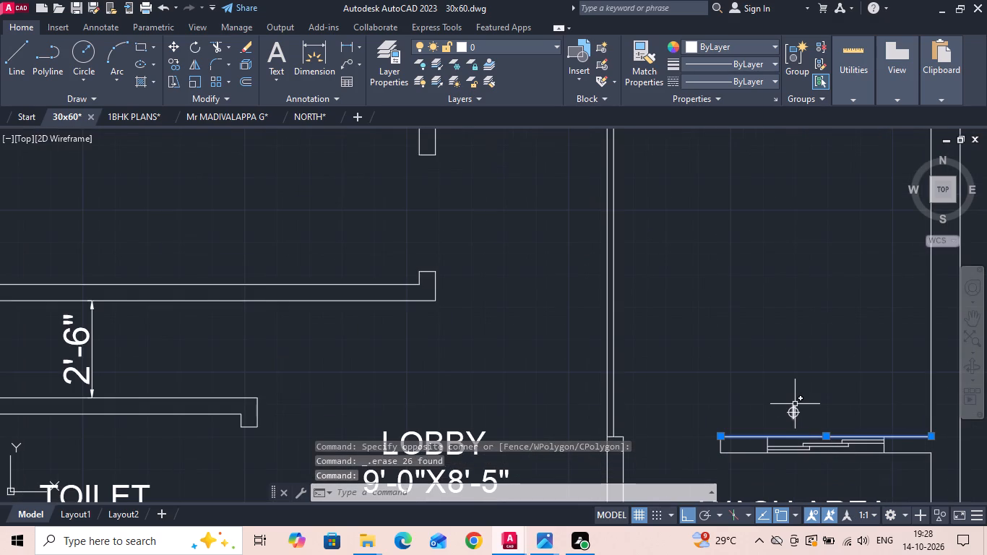
pyautogui.press('Escape')
pyautogui.click(837, 434)
pyautogui.press('Escape')
pyautogui.moveTo(822, 428); pyautogui.dragTo(814, 423)
pyautogui.click(770, 377)
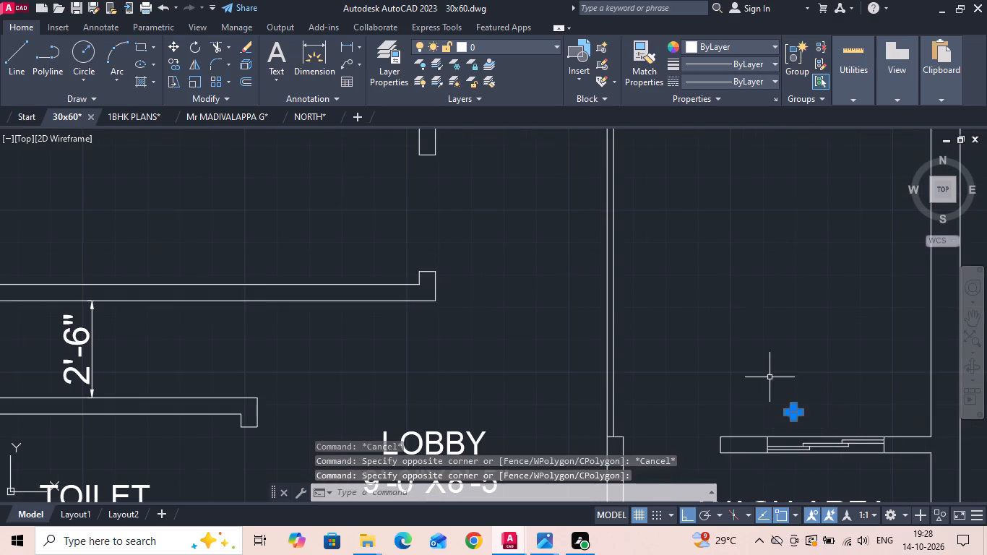
pyautogui.press('Delete')
pyautogui.scroll(-3, 753, 389)
pyautogui.click(802, 201)
pyautogui.press('Delete')
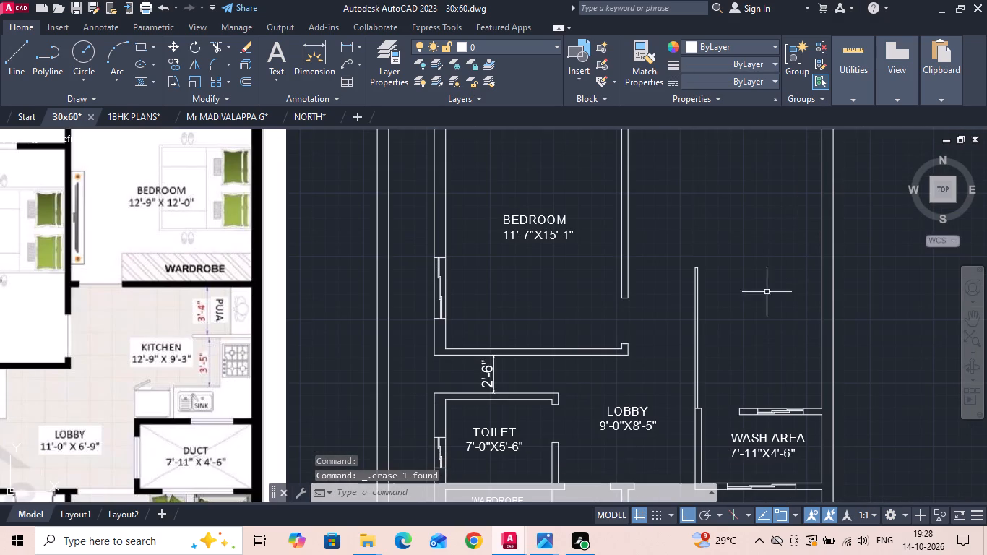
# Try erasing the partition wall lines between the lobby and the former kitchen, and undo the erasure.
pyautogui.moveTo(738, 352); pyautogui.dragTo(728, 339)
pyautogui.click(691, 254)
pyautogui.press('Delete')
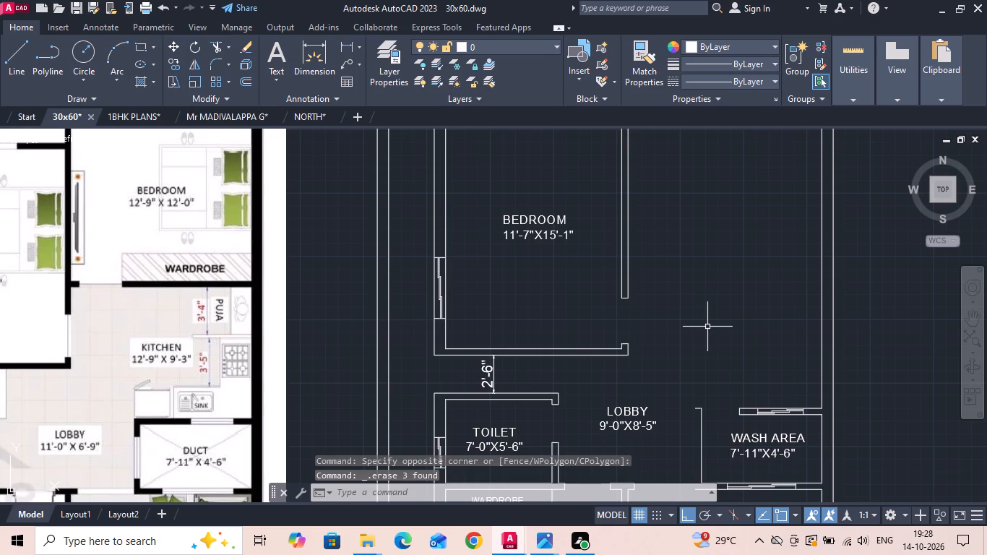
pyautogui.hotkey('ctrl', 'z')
# Trim away the partition wall between the lobby and former kitchen above the wash area, and save the drawing.
pyautogui.write('TR')
pyautogui.press('space')
pyautogui.moveTo(707, 335); pyautogui.dragTo(698, 279)
pyautogui.moveTo(713, 230); pyautogui.dragTo(704, 291)
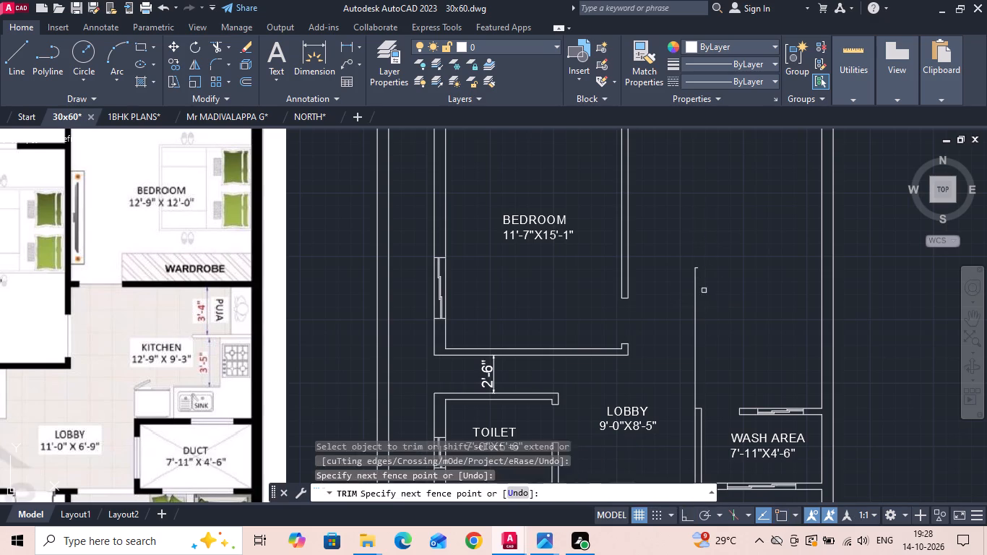
pyautogui.moveTo(687, 342); pyautogui.dragTo(687, 334)
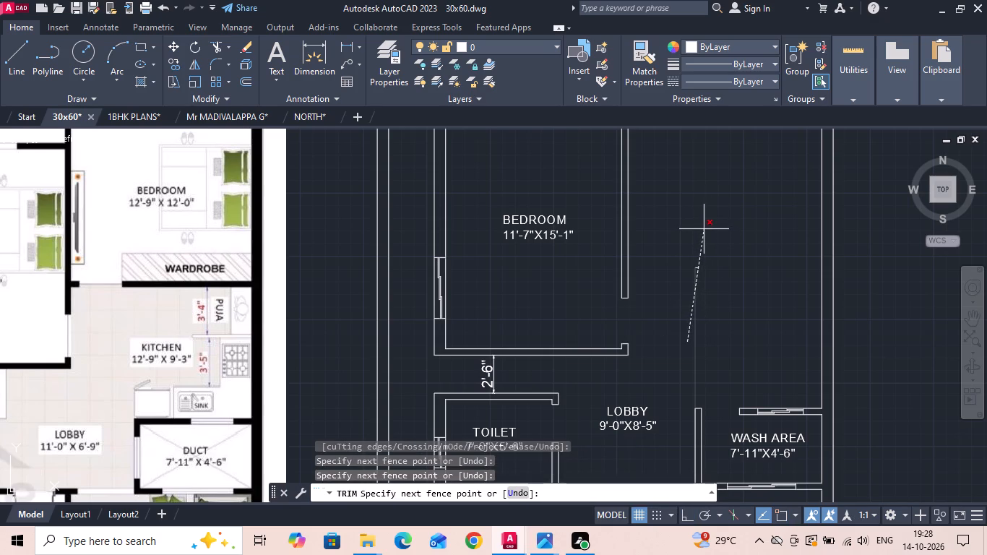
pyautogui.click(704, 222)
pyautogui.press('Escape')
pyautogui.hotkey('ctrl', 's')
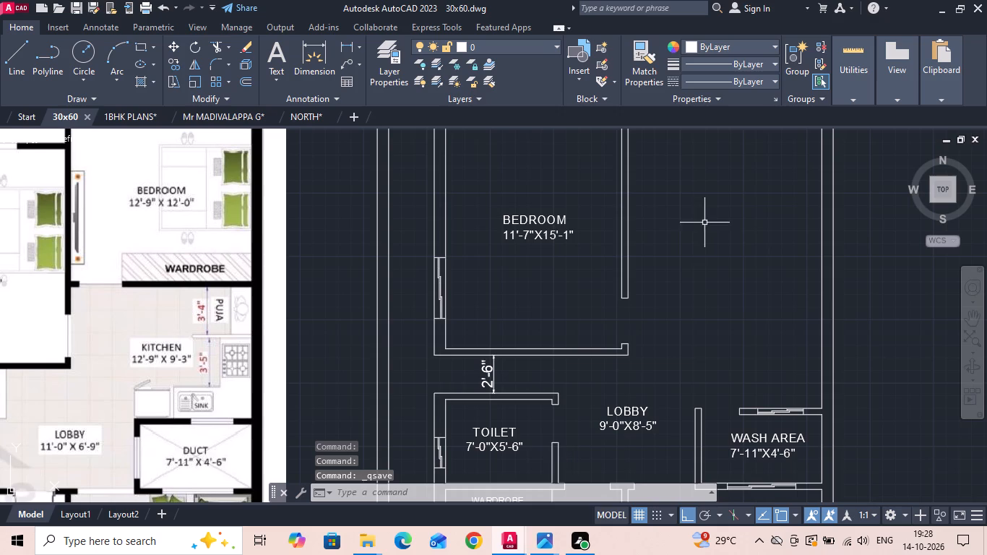
# In the copied plan, erase the STORE and PUJA labels and the inner wall lines at the puja room's outer corner.
pyautogui.scroll(-3, 753, 265)
pyautogui.scroll(2, 754, 270)
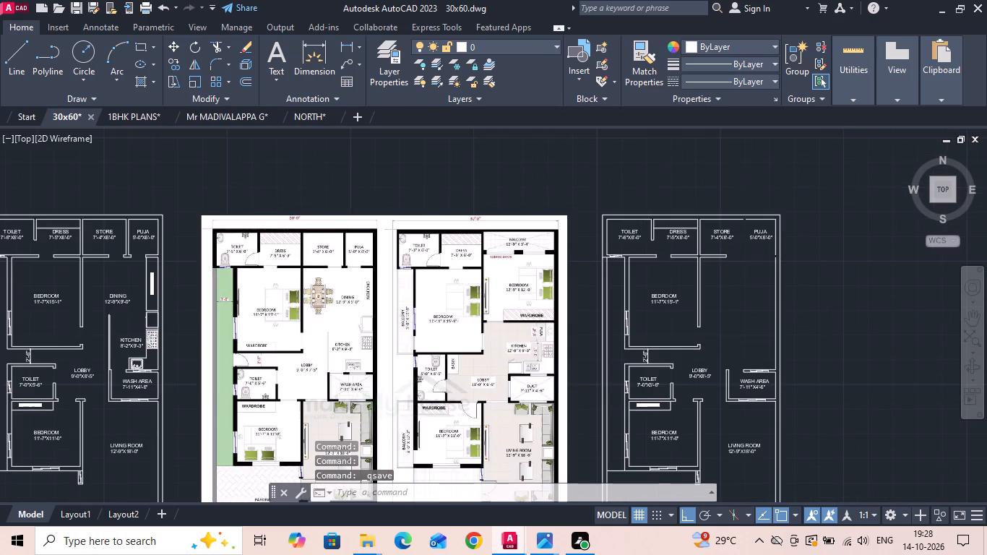
pyautogui.scroll(1, 697, 280)
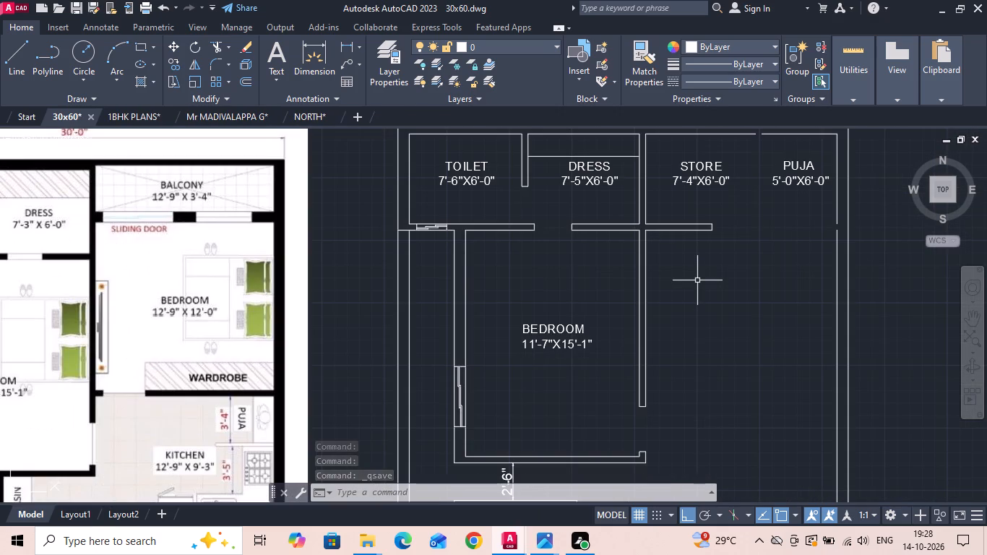
pyautogui.moveTo(697, 280); pyautogui.dragTo(696, 306, button='middle')
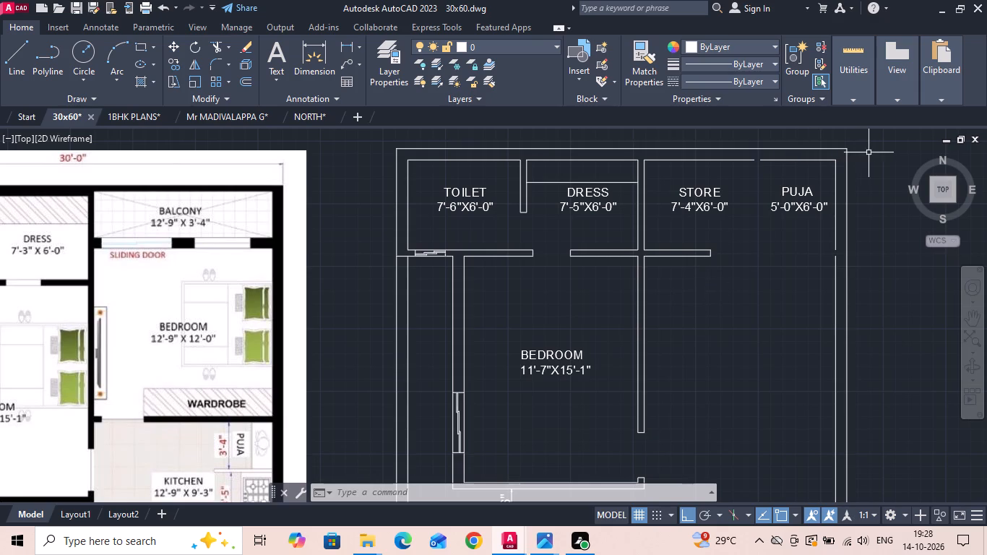
pyautogui.moveTo(838, 155); pyautogui.dragTo(835, 162)
pyautogui.click(800, 183)
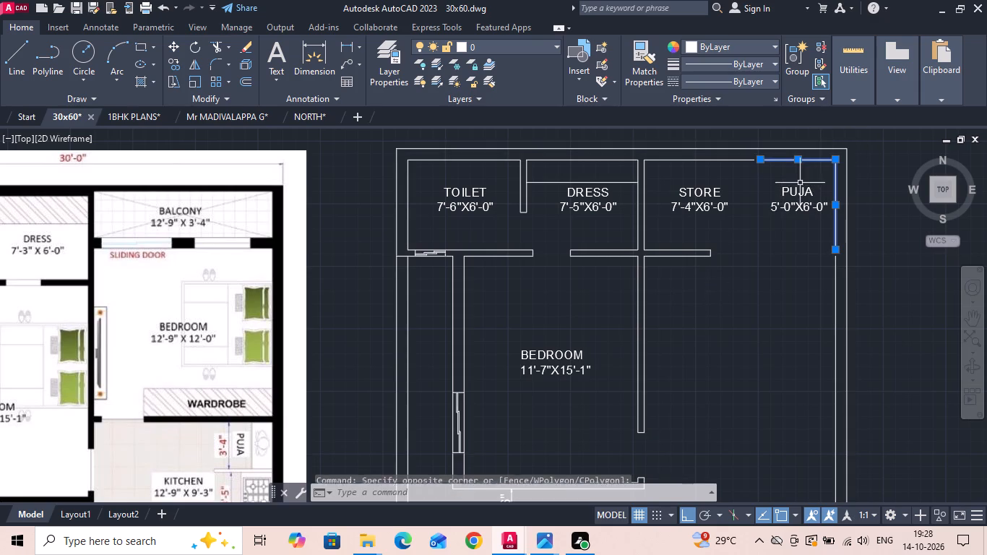
pyautogui.moveTo(798, 192); pyautogui.dragTo(781, 207)
pyautogui.click(732, 199)
pyautogui.click(688, 186)
pyautogui.press('Delete')
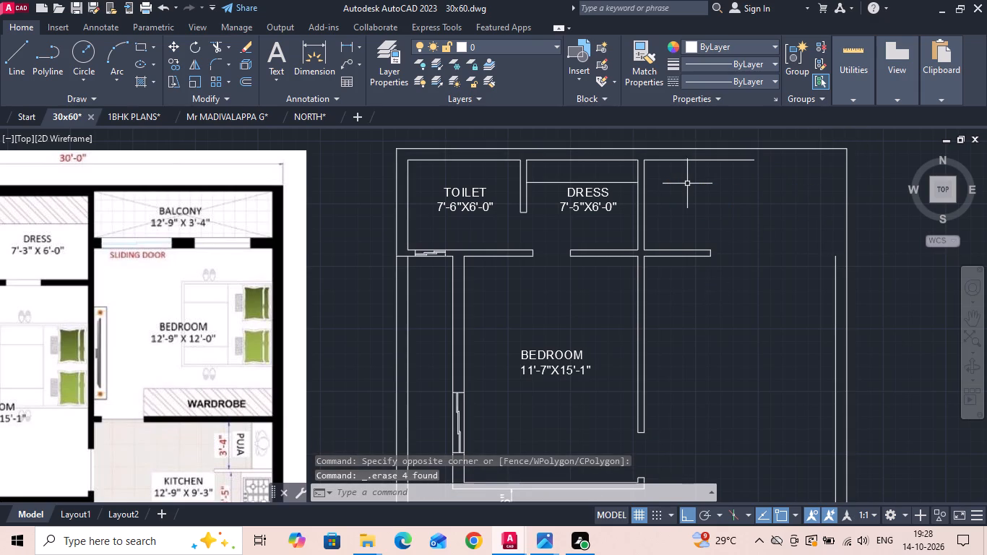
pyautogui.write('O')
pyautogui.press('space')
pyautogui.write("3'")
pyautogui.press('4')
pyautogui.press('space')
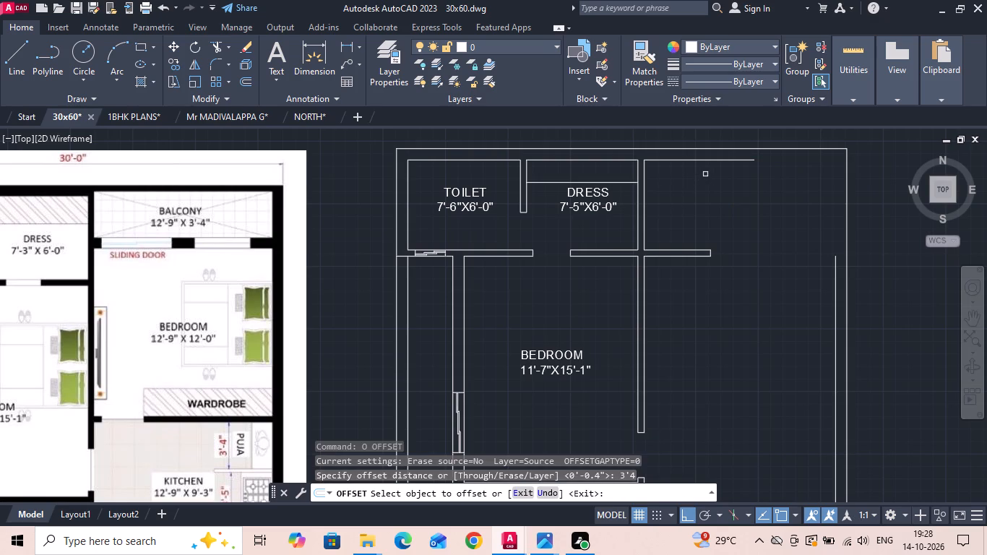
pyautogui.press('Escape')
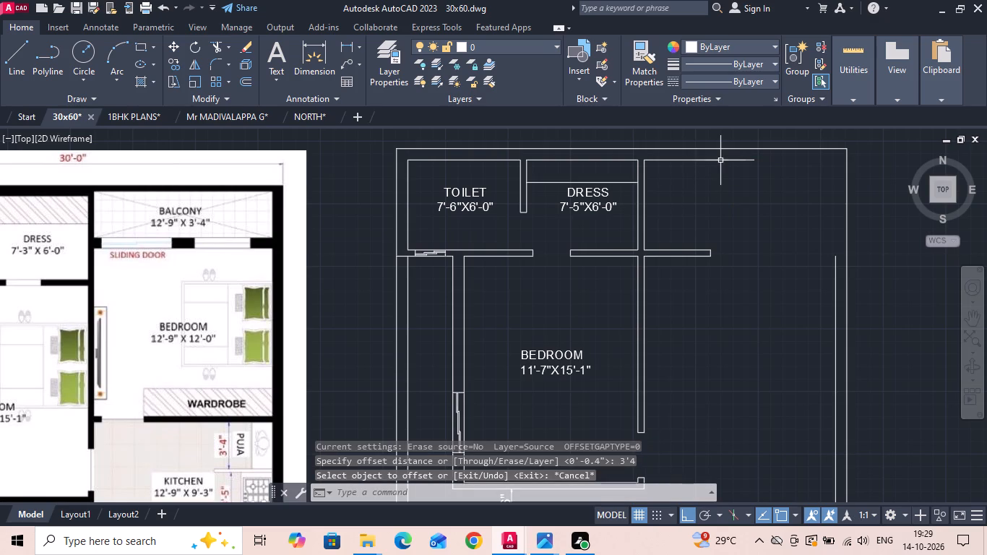
# Move the former store's top inner wall line 4" up towards the outer wall.
pyautogui.click(720, 160)
pyautogui.rightClick(720, 196)
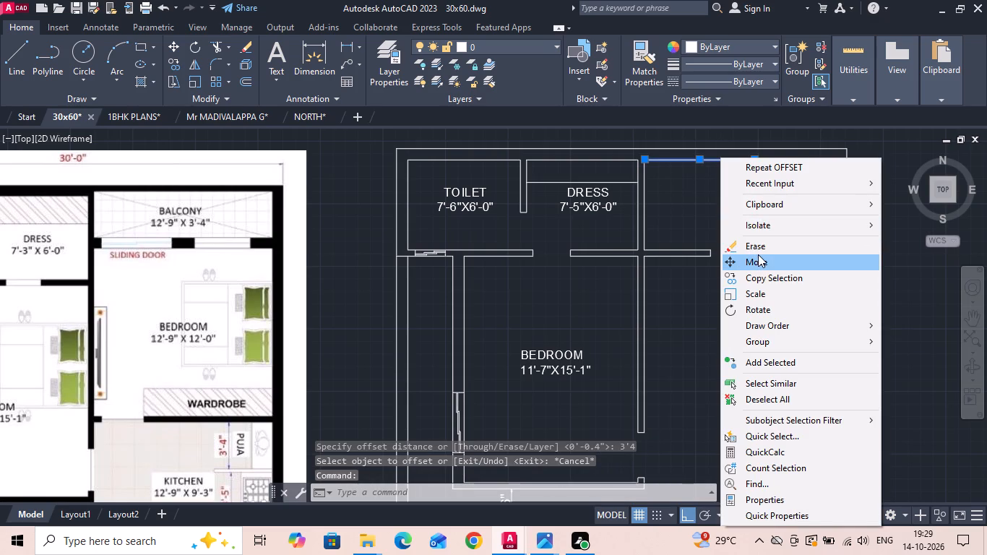
pyautogui.click(758, 254)
pyautogui.click(781, 348)
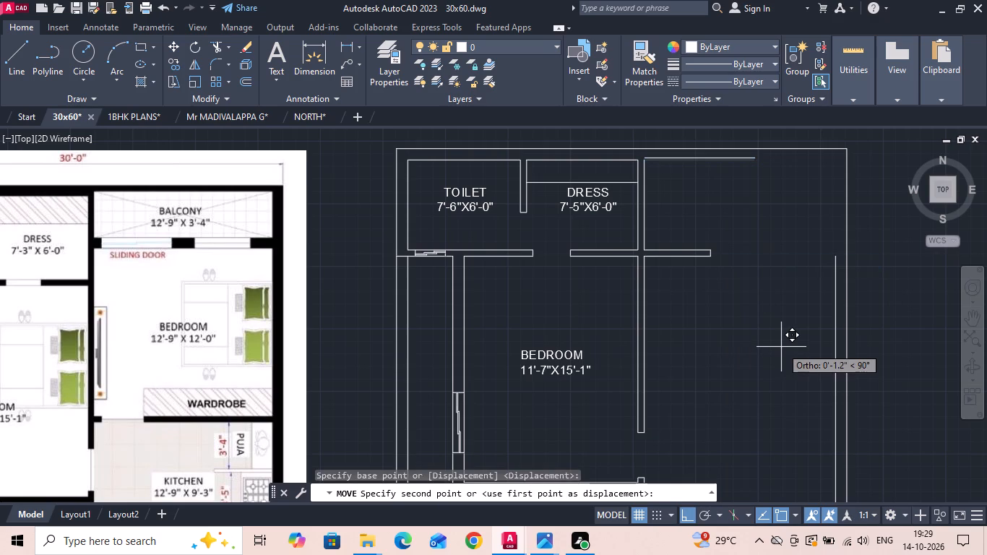
pyautogui.press('5')
pyautogui.press('BackSpace')
pyautogui.press('4')
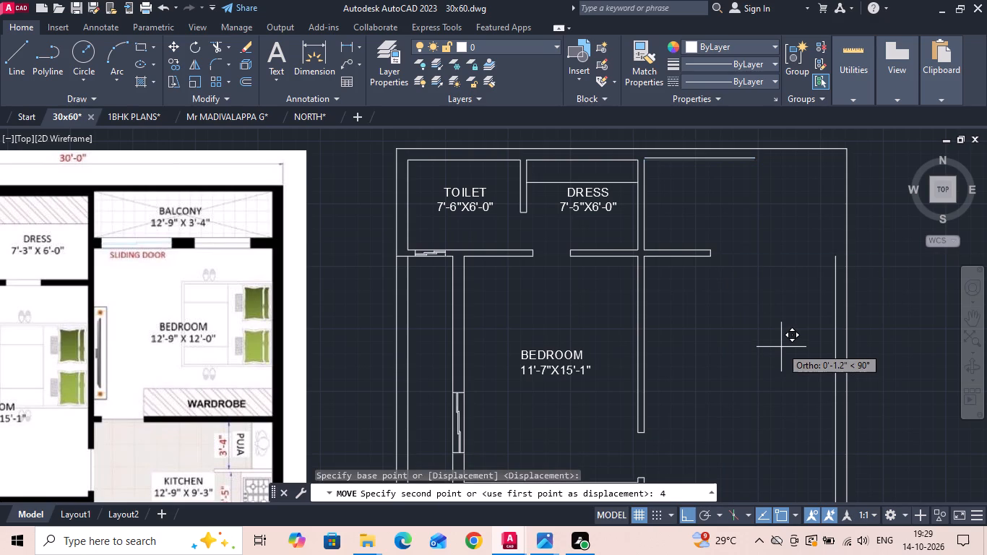
pyautogui.press('space')
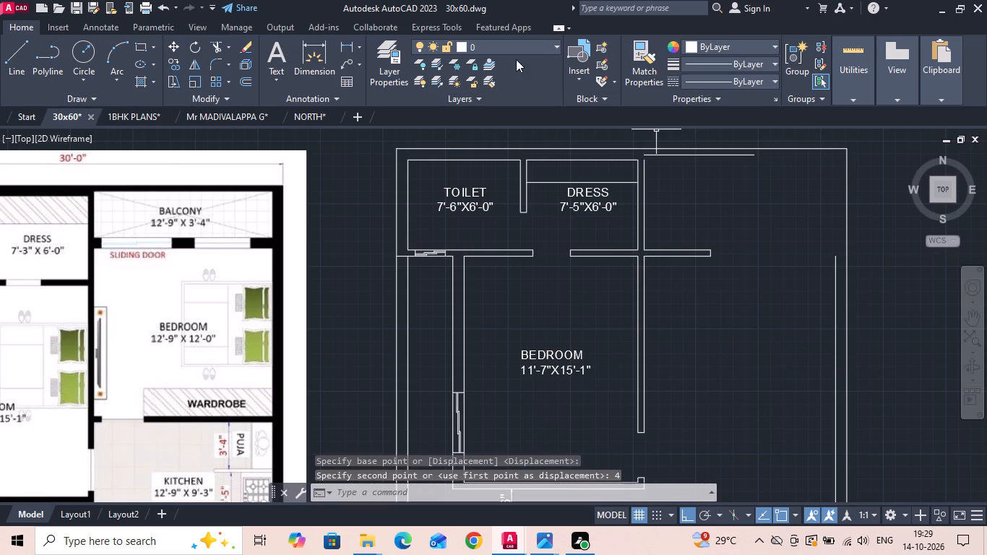
# Measure the wall thickness between the outer wall line and the moved inner line with a linear dimension, without placing it.
pyautogui.click(342, 44)
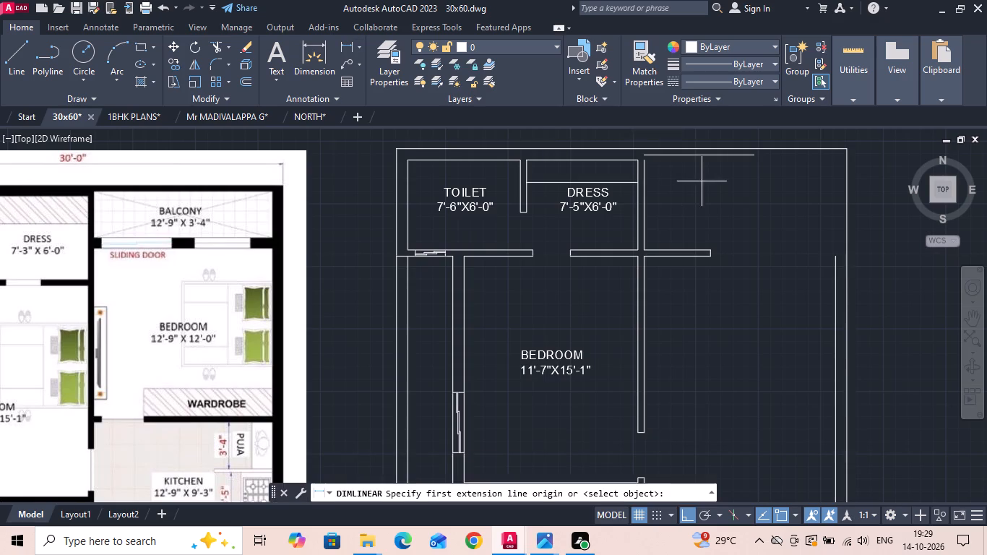
pyautogui.scroll(1, 702, 181)
pyautogui.click(705, 129)
pyautogui.click(704, 138)
pyautogui.scroll(-3, 697, 168)
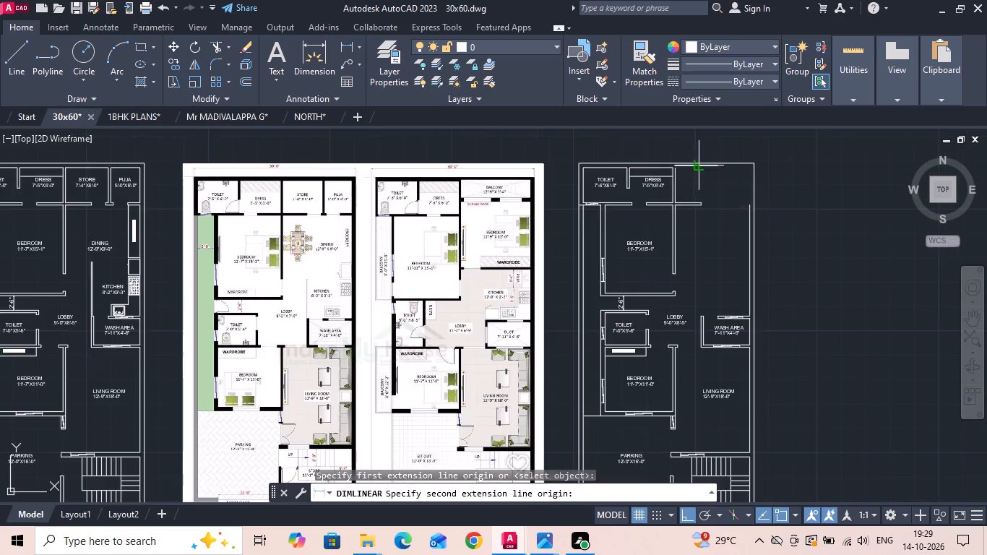
pyautogui.scroll(3, 700, 159)
pyautogui.click(691, 175)
pyautogui.press('Escape')
pyautogui.scroll(-3, 691, 175)
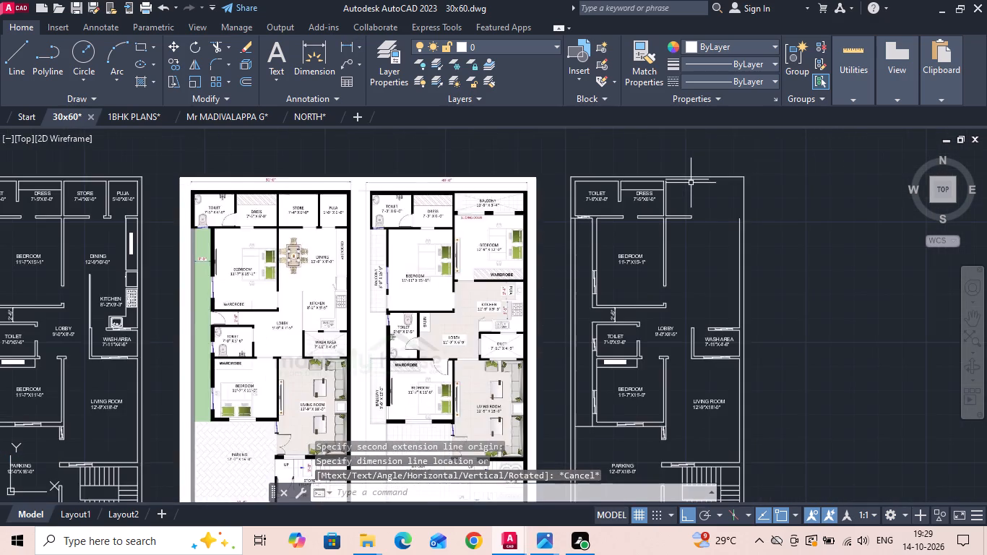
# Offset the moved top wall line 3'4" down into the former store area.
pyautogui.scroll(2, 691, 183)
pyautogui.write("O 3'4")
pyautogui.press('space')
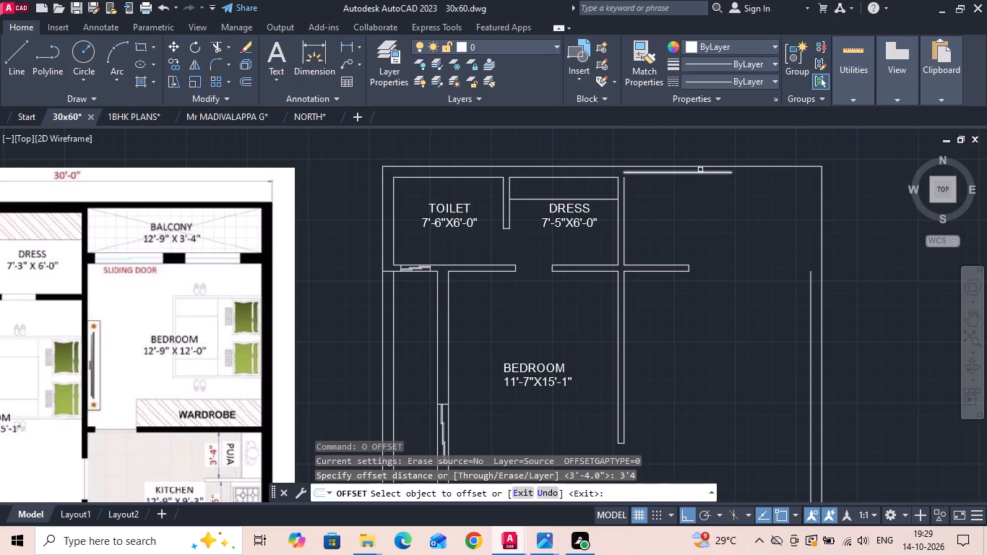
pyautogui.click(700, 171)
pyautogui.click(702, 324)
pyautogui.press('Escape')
# Extend the wall line beside the dress room up to the moved top wall line.
pyautogui.press('e')
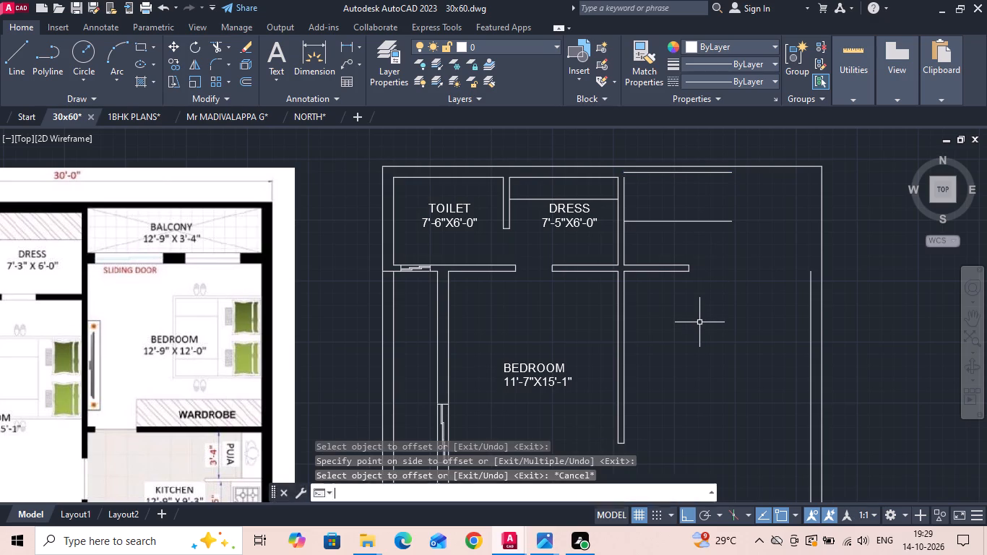
pyautogui.press('x')
pyautogui.press('space')
pyautogui.click(624, 193)
pyautogui.press('Escape')
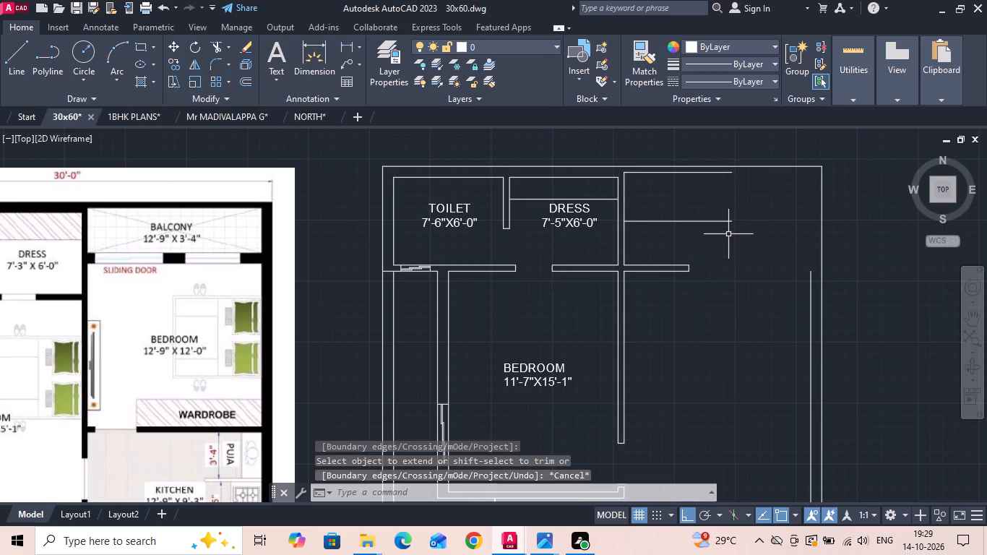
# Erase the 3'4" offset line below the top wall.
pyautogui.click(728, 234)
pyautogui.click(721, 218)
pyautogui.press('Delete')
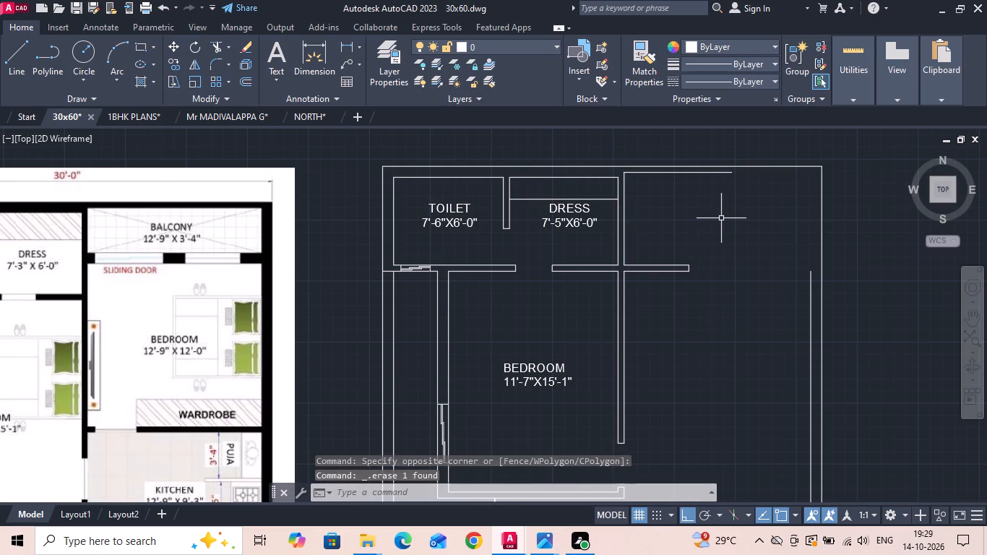
# Lay out the balcony wall by offsetting the top wall line 3'4" down and that new line a further 9".
pyautogui.write('O 3')
pyautogui.write("'4")
pyautogui.press('space')
pyautogui.moveTo(720, 172); pyautogui.dragTo(720, 179)
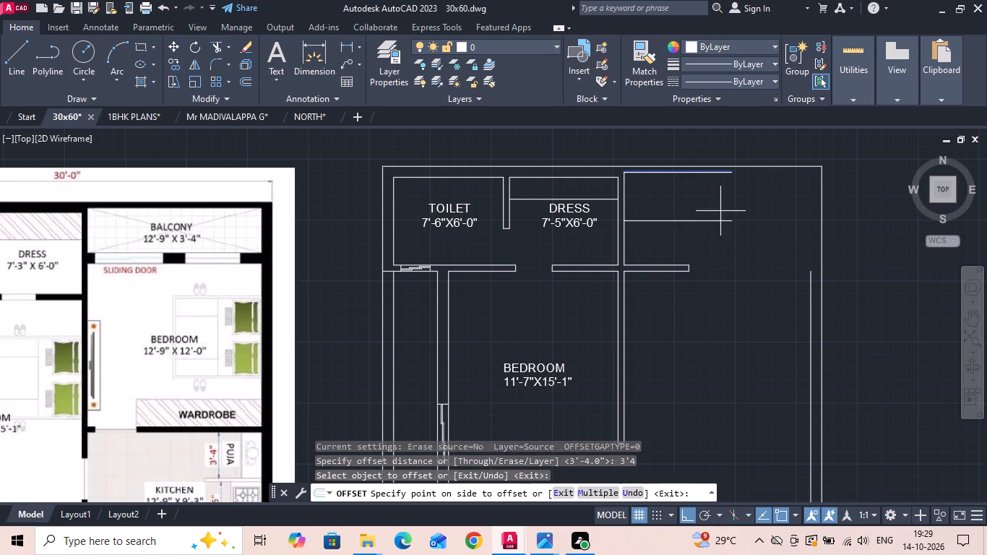
pyautogui.click(720, 216)
pyautogui.press('Escape')
pyautogui.write('O 9')
pyautogui.press('space')
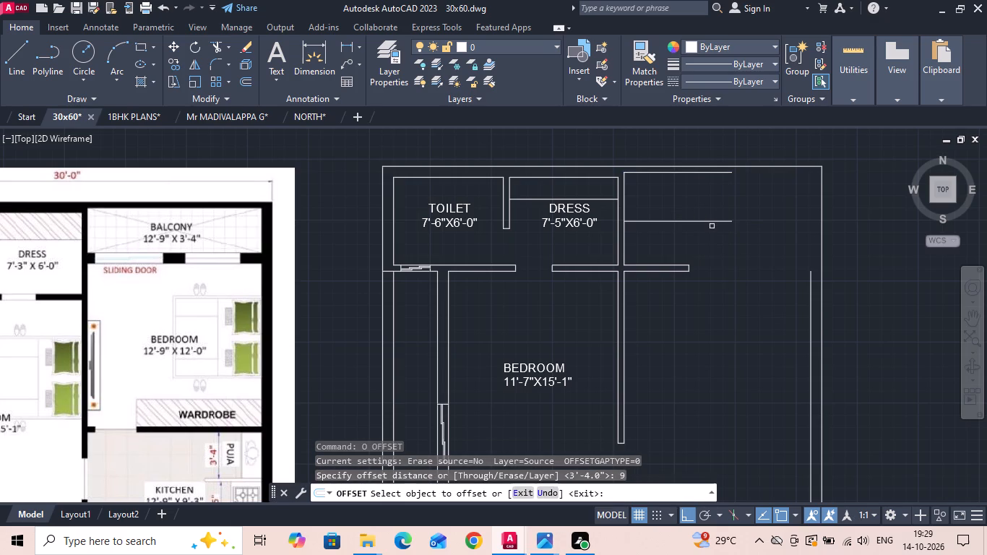
pyautogui.moveTo(712, 222); pyautogui.dragTo(712, 231)
pyautogui.click(716, 267)
pyautogui.press('Escape')
# Join the balcony's top wall line to the inner side-wall line with a zero-radius Fillet, and extend both balcony wall lines to it.
pyautogui.press('f')
pyautogui.press('space')
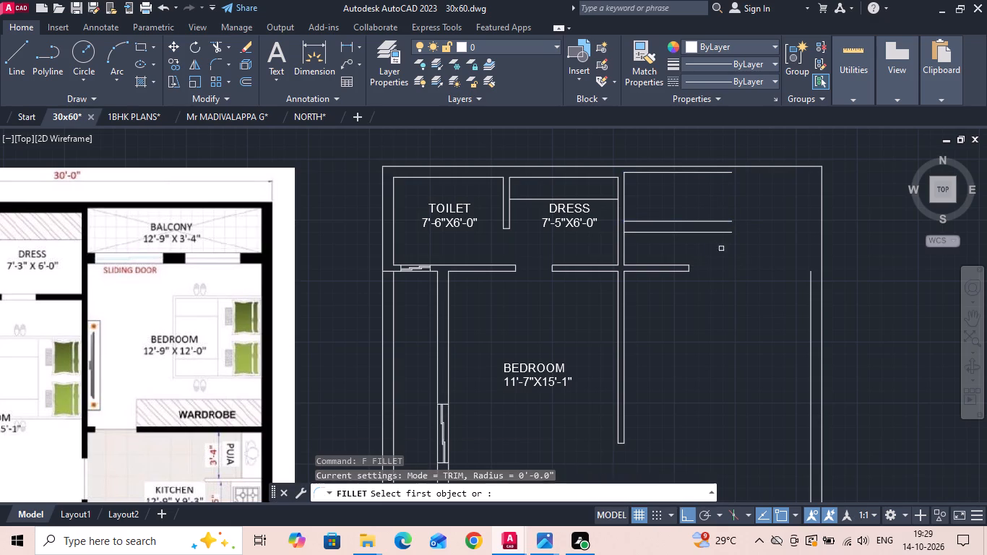
pyautogui.click(723, 171)
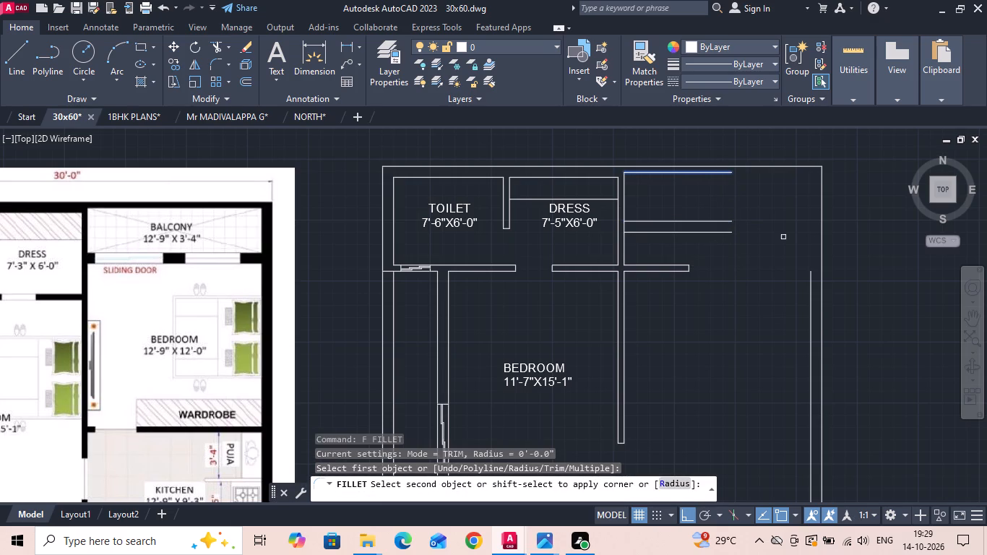
pyautogui.click(811, 296)
pyautogui.press('Escape')
pyautogui.press('e')
pyautogui.press('x')
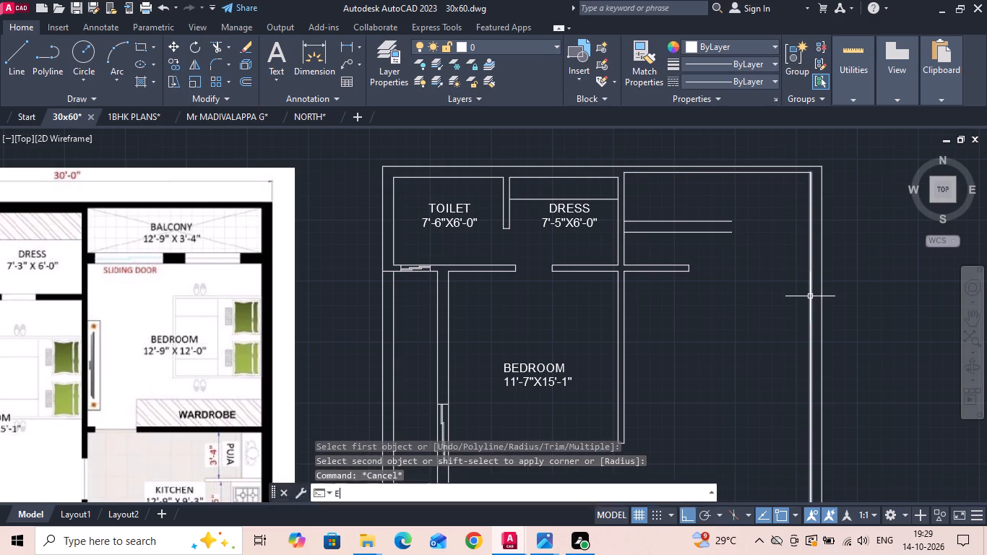
pyautogui.press('space')
pyautogui.moveTo(723, 257); pyautogui.dragTo(719, 207)
pyautogui.press('Escape')
# Trim the side-wall line between the two balcony wall lines at the outer-wall end.
pyautogui.press('t')
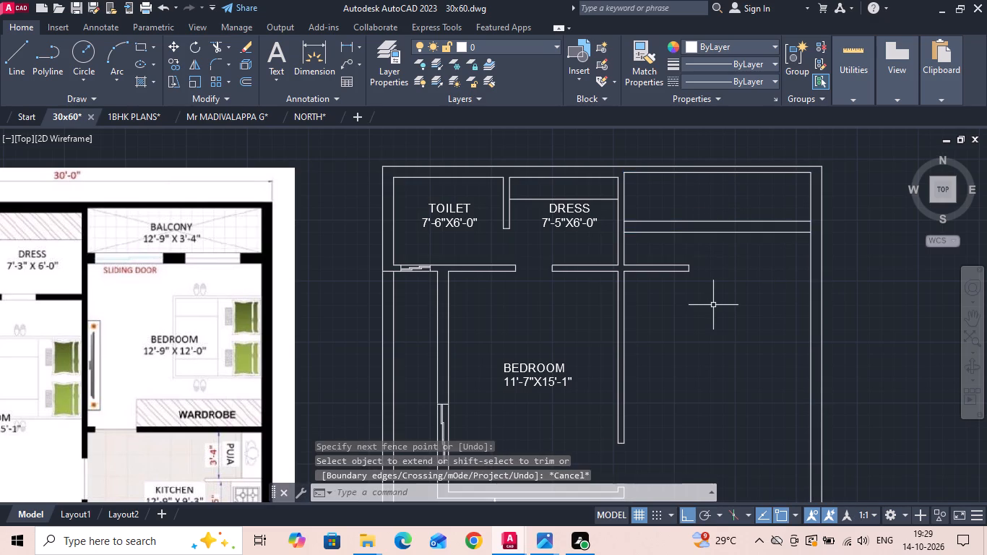
pyautogui.press('r')
pyautogui.press('space')
pyautogui.press('space')
pyautogui.click(810, 225)
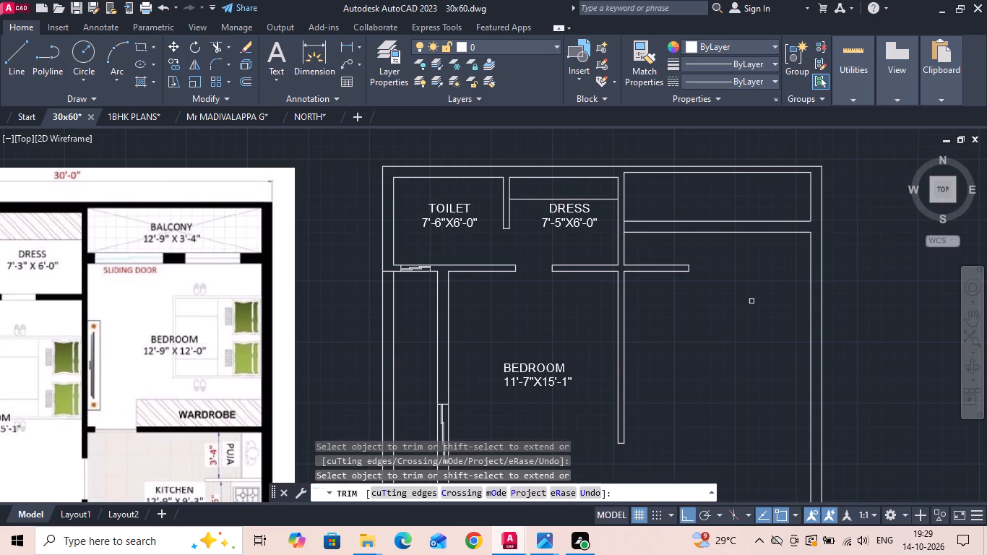
pyautogui.press('Escape')
# Erase the leftover store partition stub beside the bedroom and dress room wall.
pyautogui.moveTo(713, 248); pyautogui.dragTo(701, 277)
pyautogui.click(650, 335)
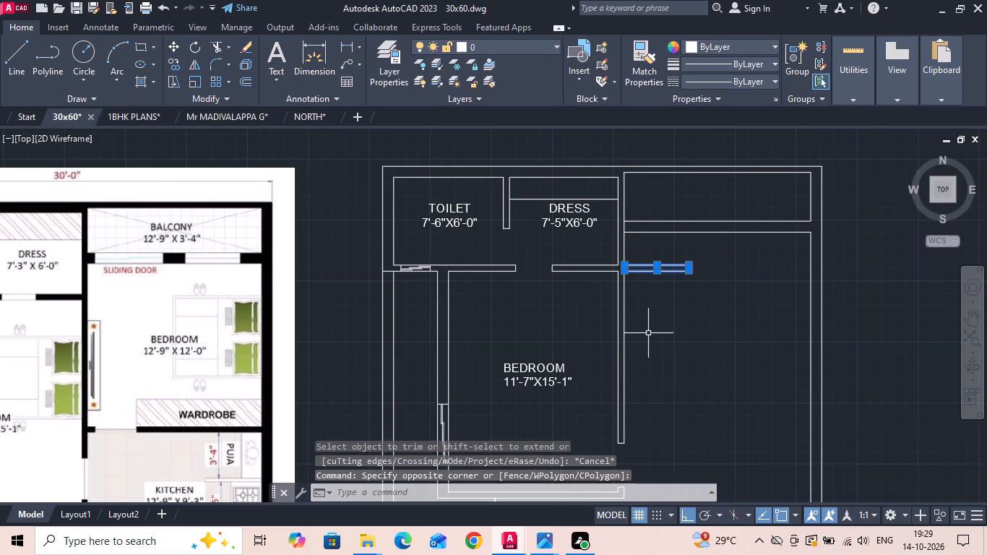
pyautogui.press('Delete')
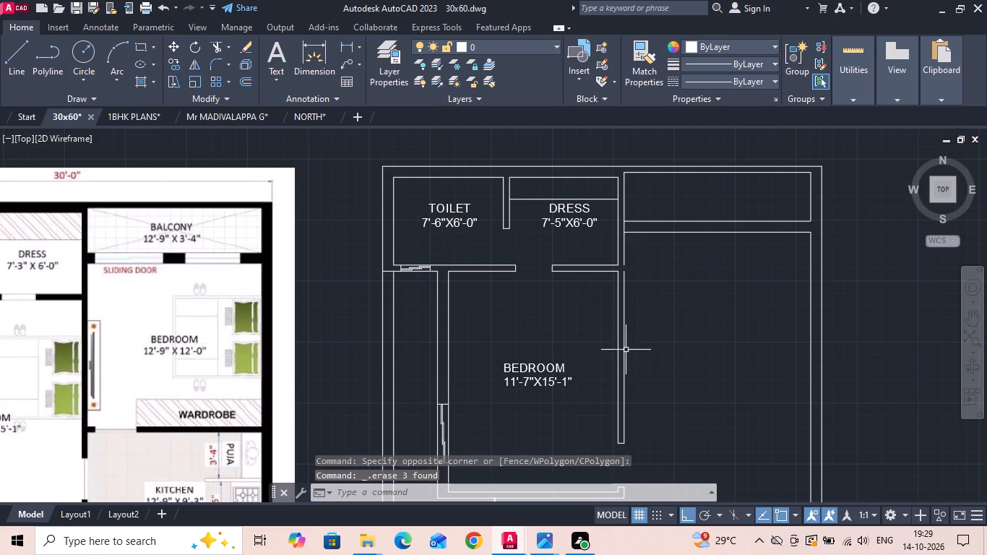
# Erase the bedroom partition's outer line and extend the line beside the dress room down to the door opening in its place.
pyautogui.click(623, 356)
pyautogui.press('Delete')
pyautogui.write('EX')
pyautogui.press('space')
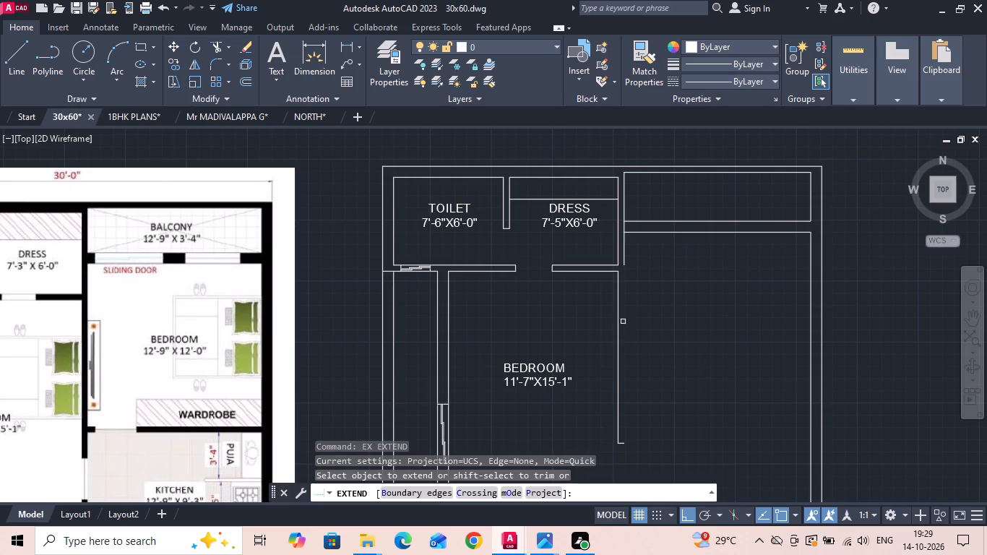
pyautogui.click(626, 258)
pyautogui.press('Escape')
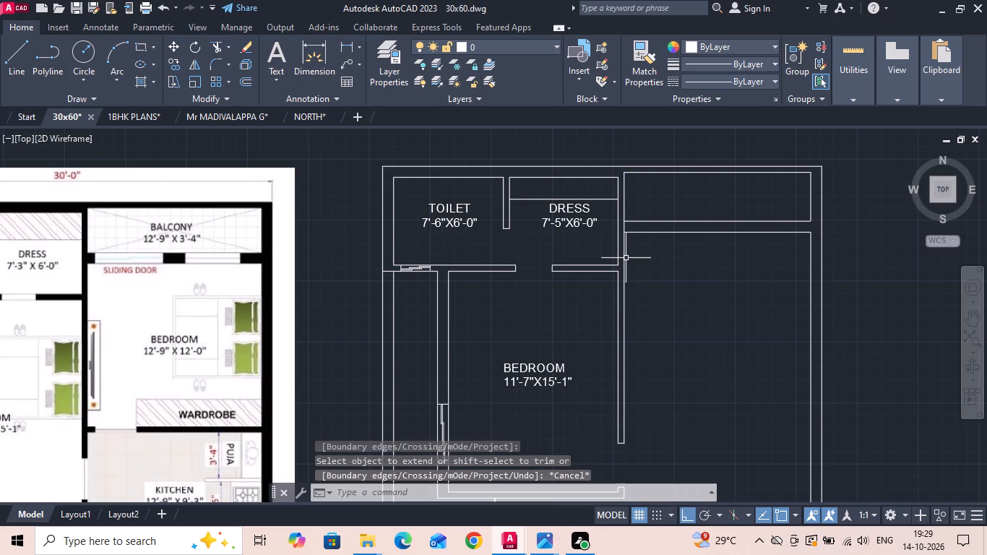
# Trim the partition line between the two balcony wall lines at the dress room end.
pyautogui.write('TR')
pyautogui.press('space')
pyautogui.click(626, 224)
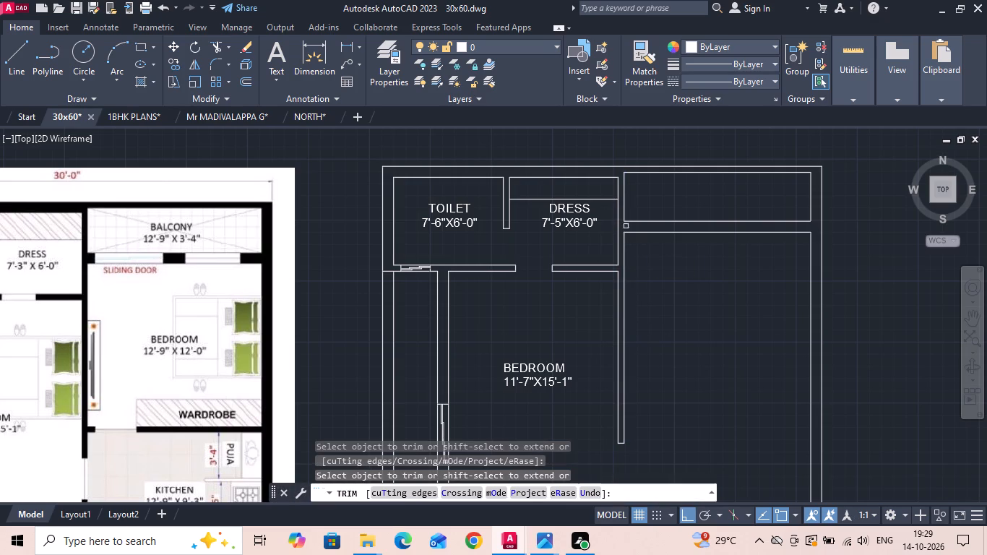
pyautogui.press('Escape')
# Lay out the new bedroom's lower wall by offsetting the lower balcony wall line 12' down and the resulting line another 5".
pyautogui.write("O 12'")
pyautogui.press('Return')
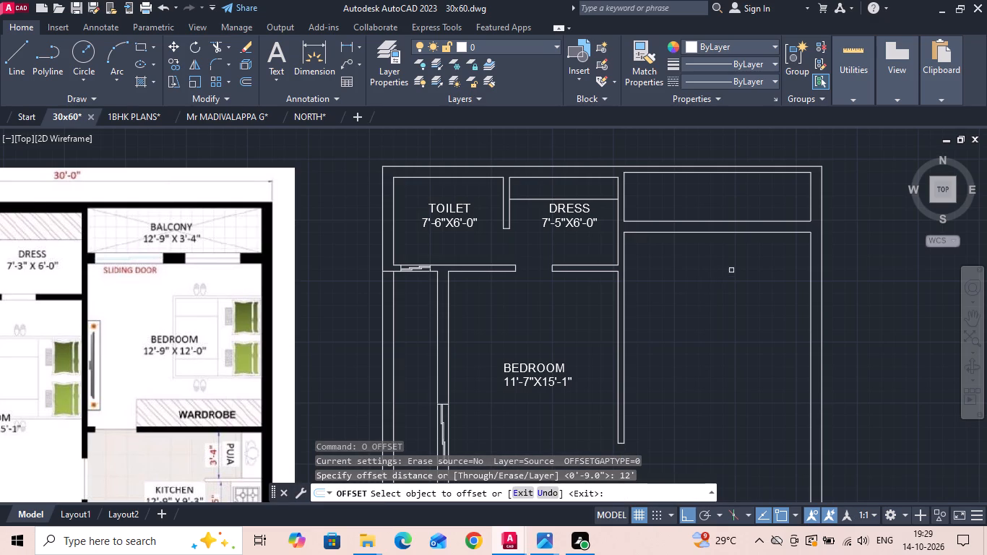
pyautogui.moveTo(744, 233); pyautogui.dragTo(744, 241)
pyautogui.click(743, 316)
pyautogui.moveTo(736, 311); pyautogui.dragTo(740, 258, button='middle')
pyautogui.press('Escape')
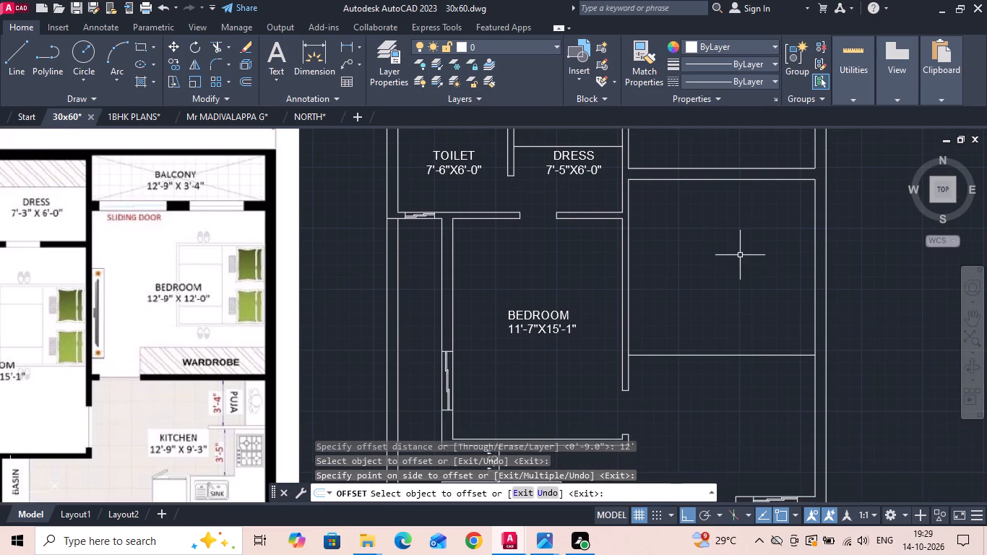
pyautogui.write('O 5')
pyautogui.press('space')
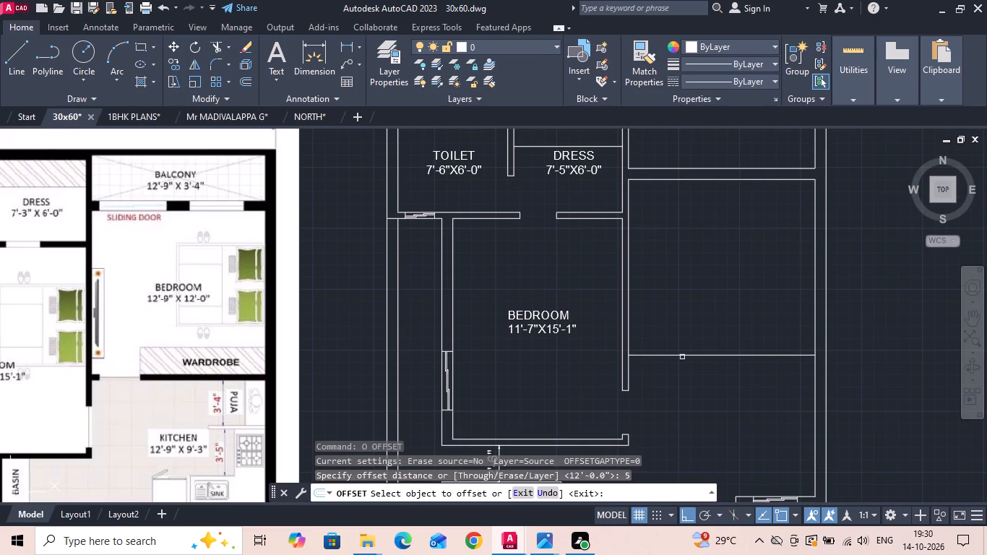
pyautogui.click(673, 356)
pyautogui.click(669, 392)
pyautogui.moveTo(668, 383); pyautogui.dragTo(671, 260, button='middle')
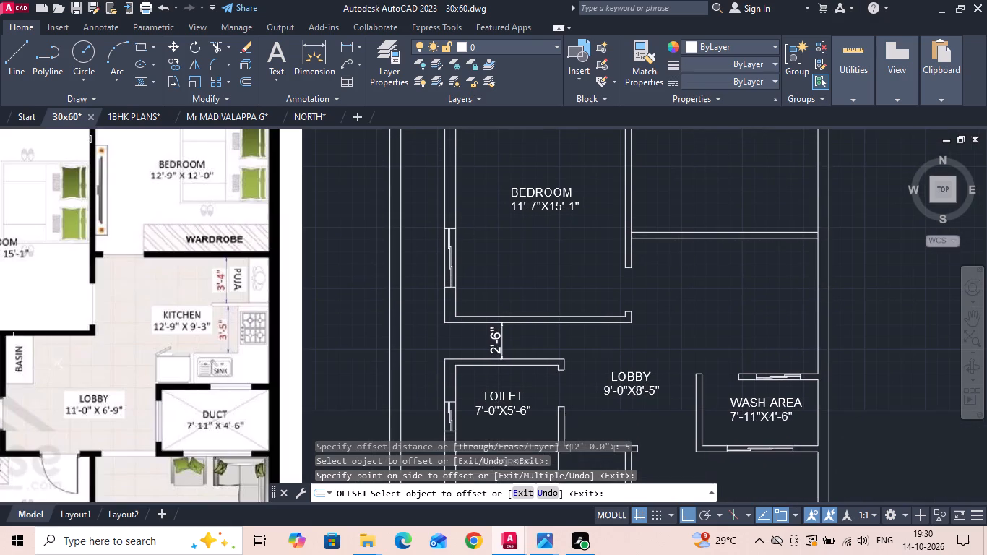
# Finish the wall offsets and save the drawing.
pyautogui.press('Escape')
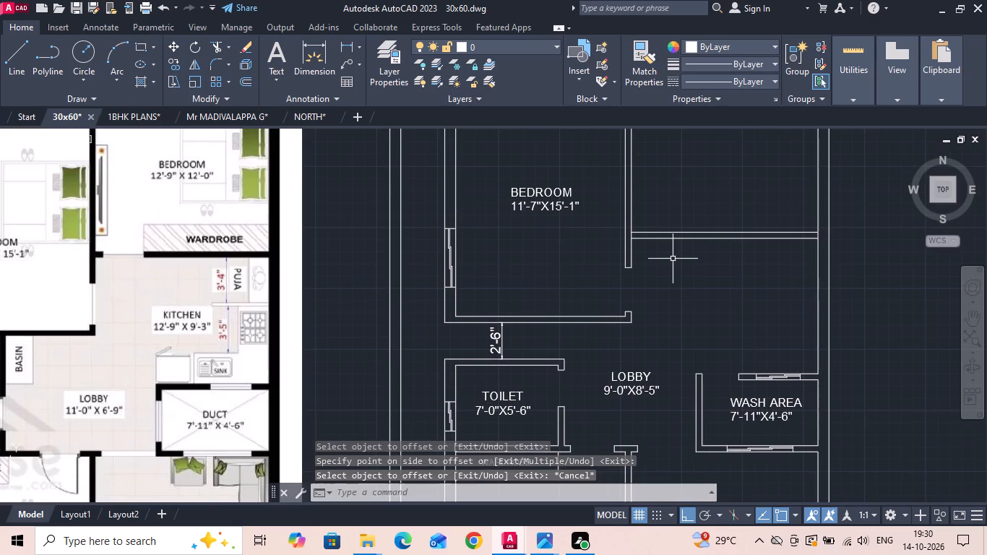
pyautogui.hotkey('ctrl', 's')
# Move the inner line of the 11'-7"X15'-1" bedroom's window-side wall 4" outward, toward the balcony strip.
pyautogui.scroll(-1, 703, 325)
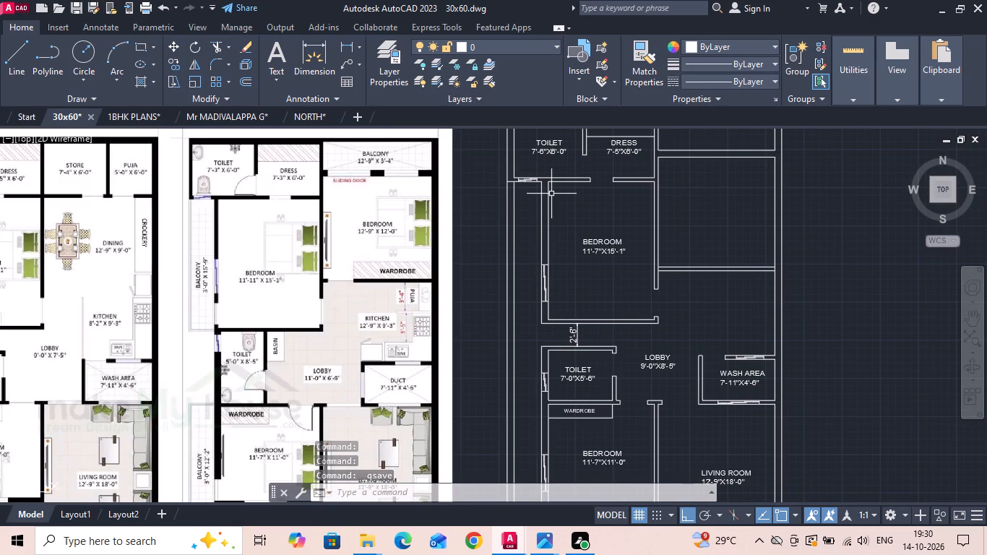
pyautogui.scroll(1, 552, 228)
pyautogui.scroll(-1, 576, 251)
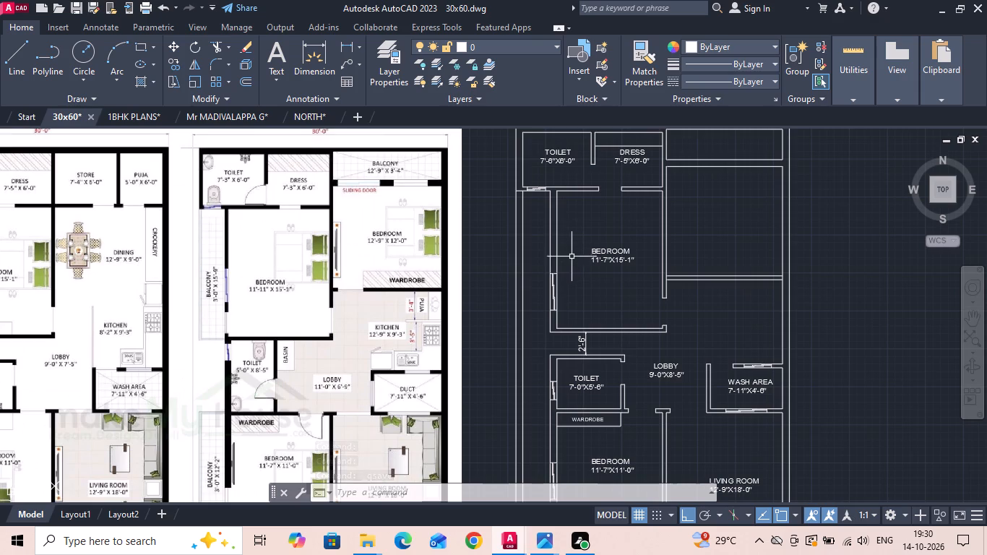
pyautogui.scroll(1, 552, 257)
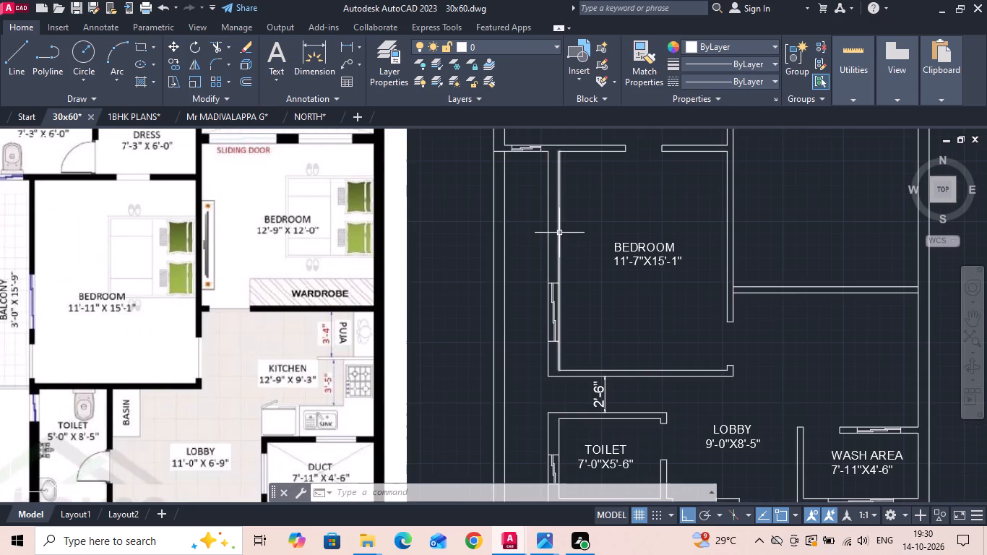
pyautogui.click(559, 233)
pyautogui.rightClick(599, 212)
pyautogui.click(617, 262)
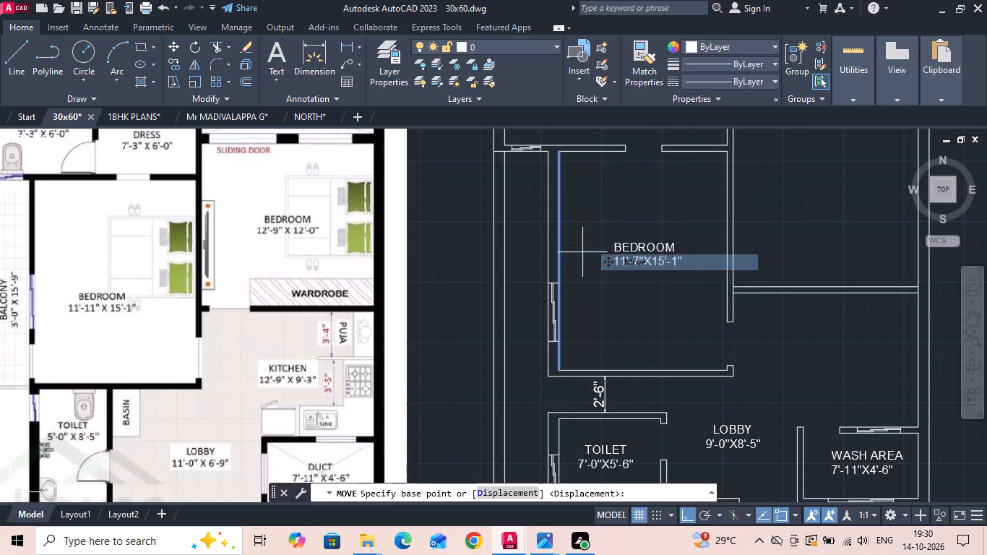
pyautogui.scroll(1, 582, 246)
pyautogui.click(589, 226)
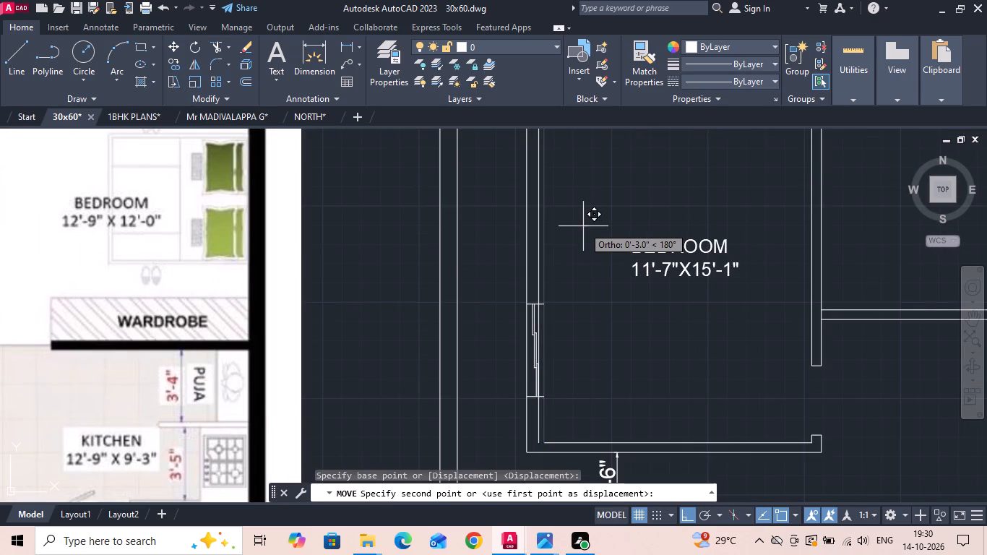
pyautogui.write('4')
pyautogui.press('space')
pyautogui.scroll(-1, 595, 259)
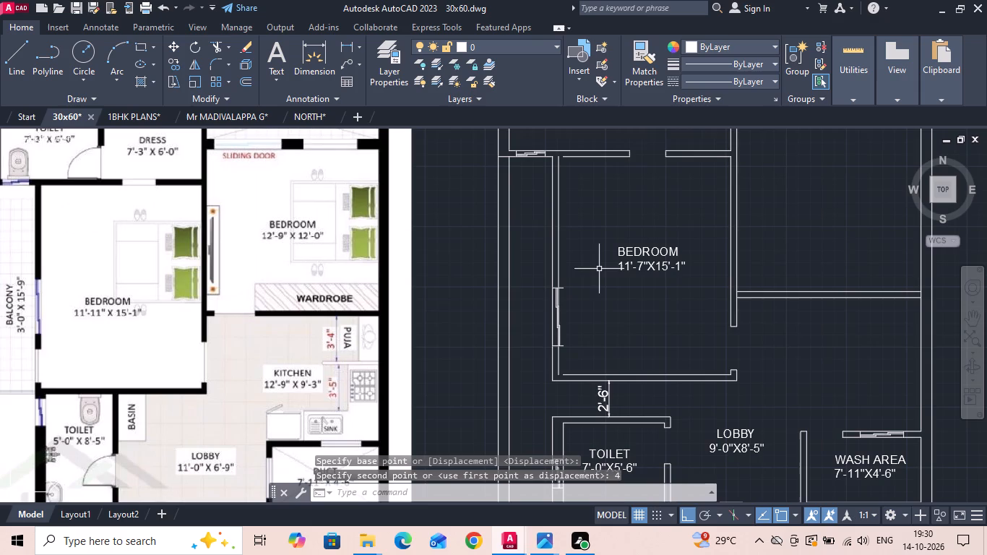
# Measure the bedroom's clear width between the moved wall line and the opposite partition.
pyautogui.click(348, 45)
pyautogui.click(559, 212)
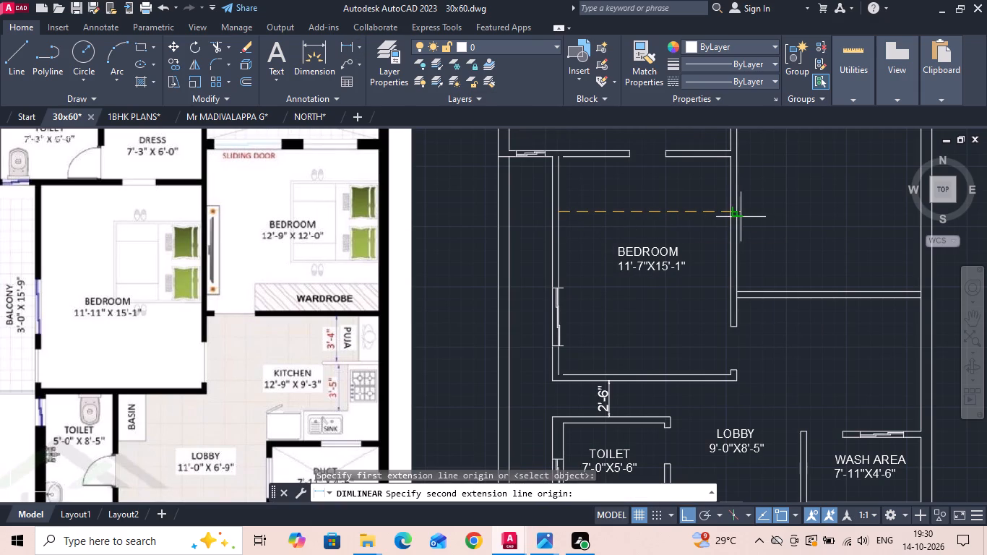
pyautogui.click(729, 213)
pyautogui.press('Escape')
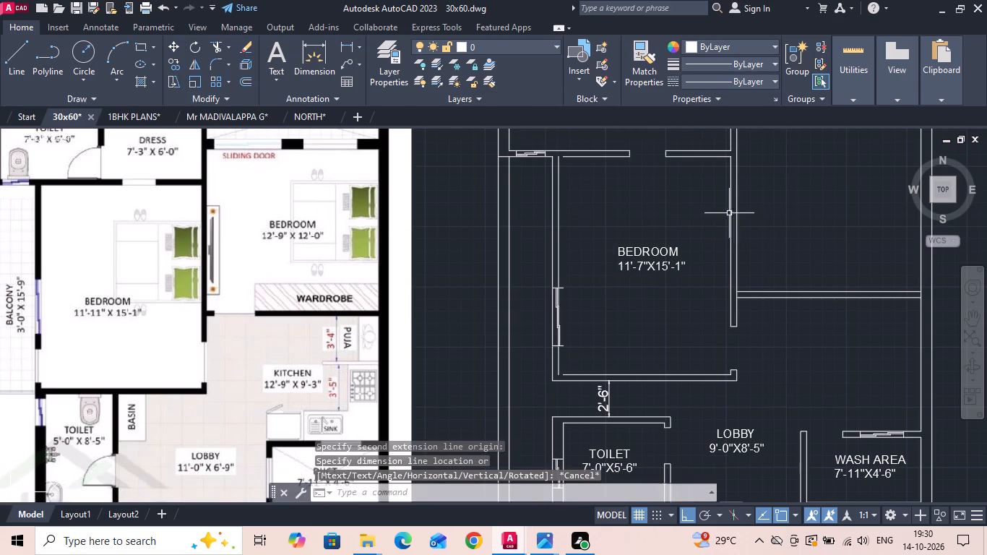
# Change the bedroom label's size text to 11'-11"X15'-1".
pyautogui.scroll(2, 654, 258)
pyautogui.doubleClick(621, 273)
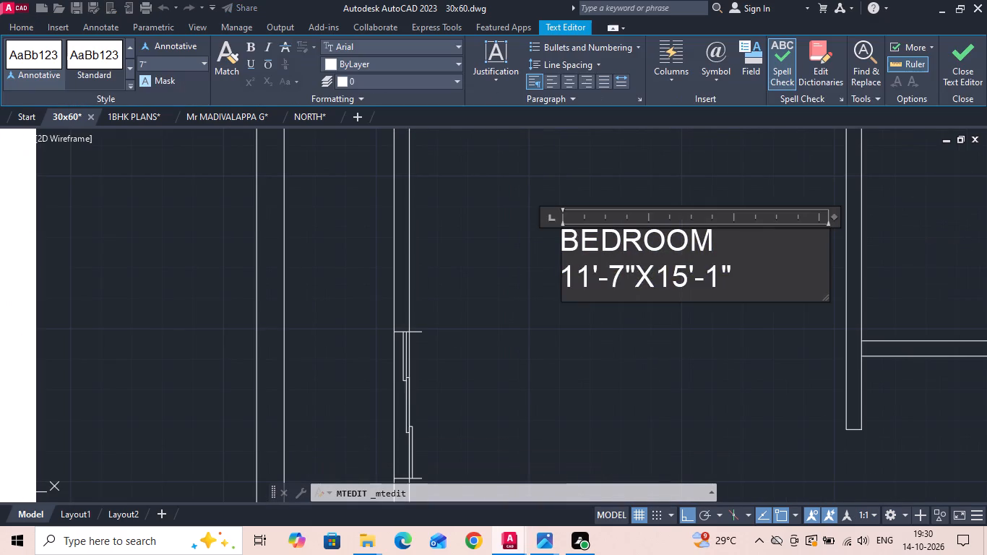
pyautogui.press('BackSpace')
pyautogui.write('11')
pyautogui.scroll(-2, 636, 338)
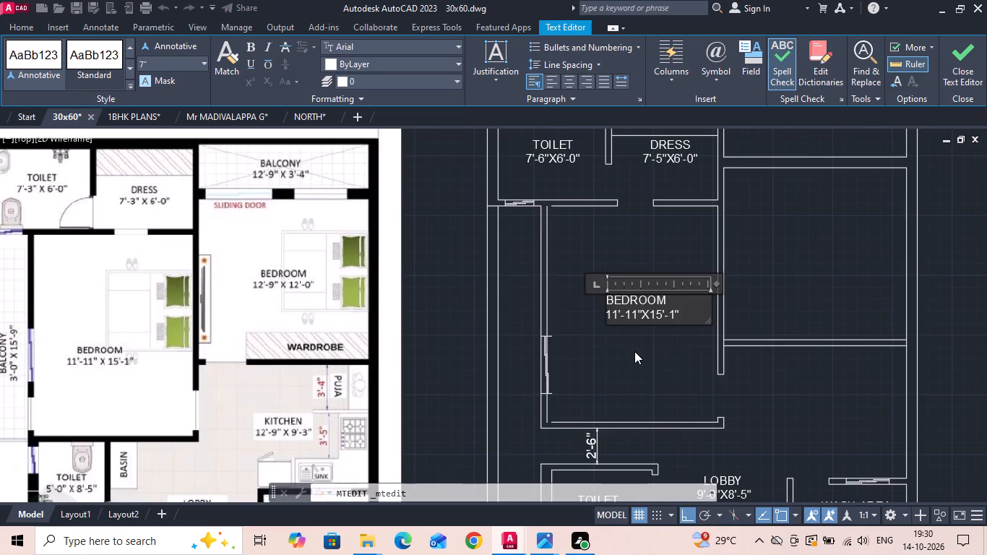
pyautogui.click(634, 352)
# Fillet the moved wall line with the bedroom's upper wall line at radius 0 to close the inner corner.
pyautogui.press('f')
pyautogui.press('space')
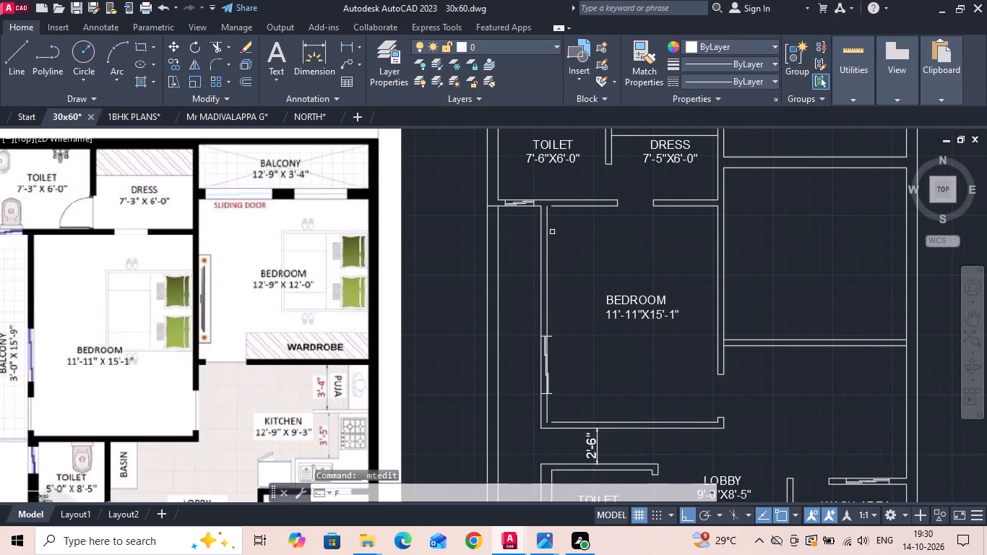
pyautogui.scroll(1, 531, 206)
pyautogui.click(568, 204)
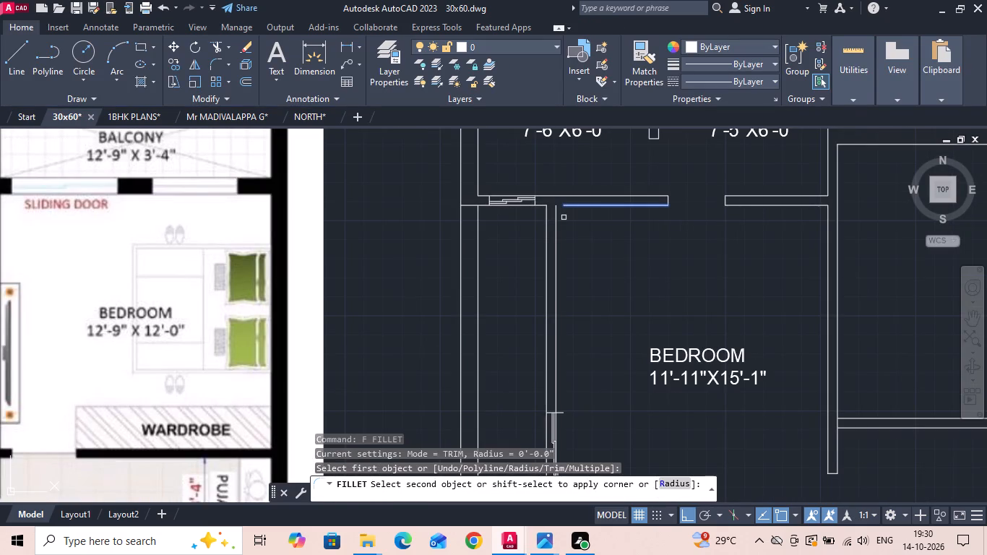
pyautogui.click(556, 233)
pyautogui.scroll(-1, 601, 230)
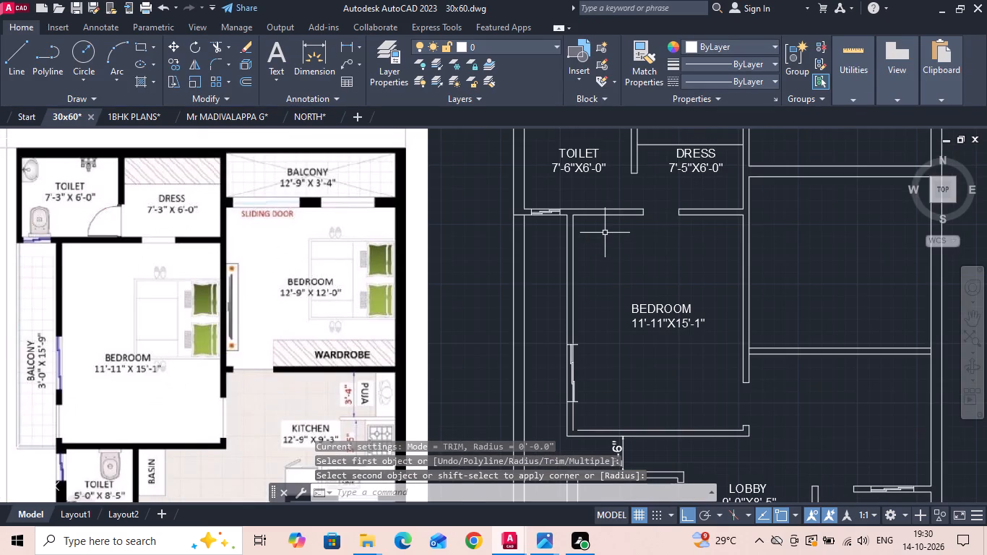
pyautogui.press('Escape')
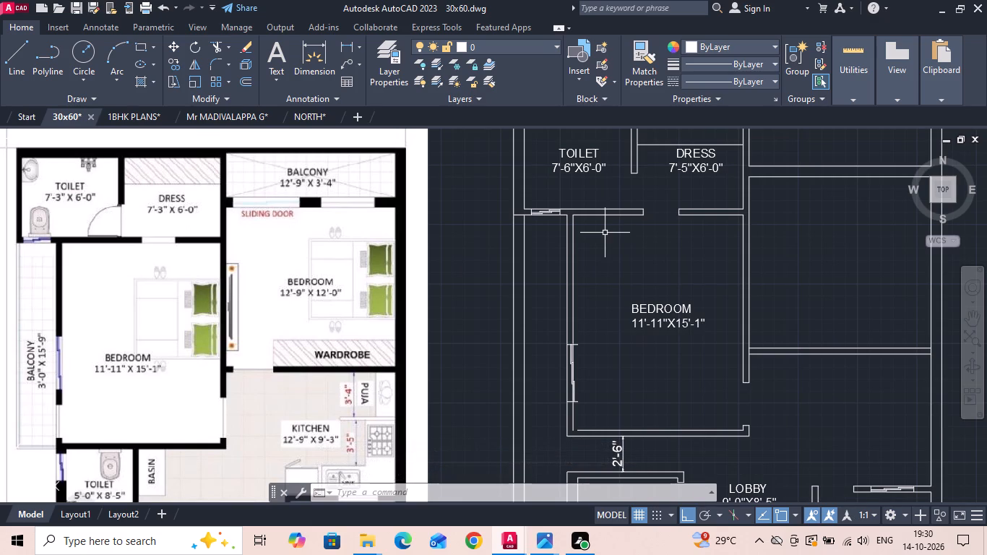
# Extend the outer line of the bedroom's lower wall across the balcony strip to the building's outermost wall line.
pyautogui.moveTo(620, 269); pyautogui.dragTo(619, 254, button='middle')
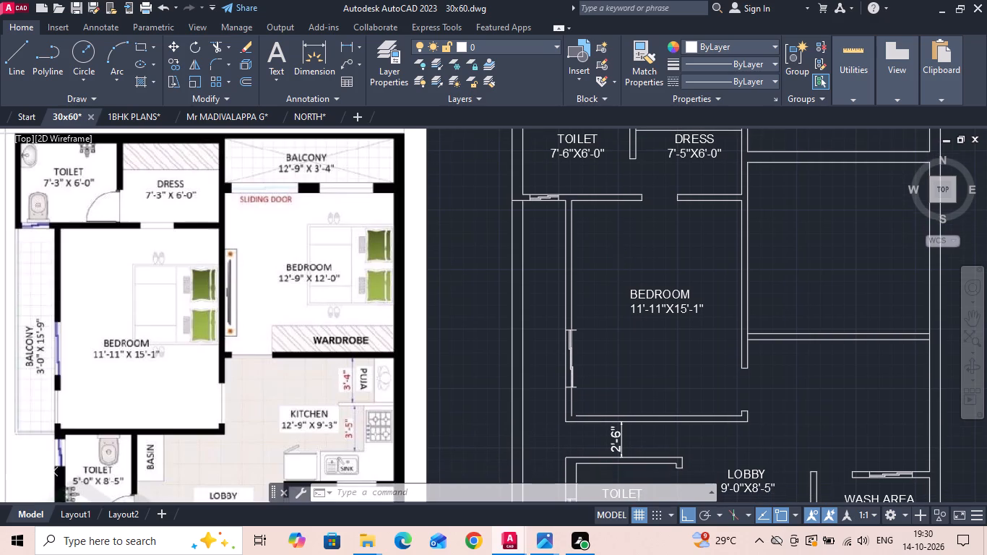
pyautogui.press('Escape')
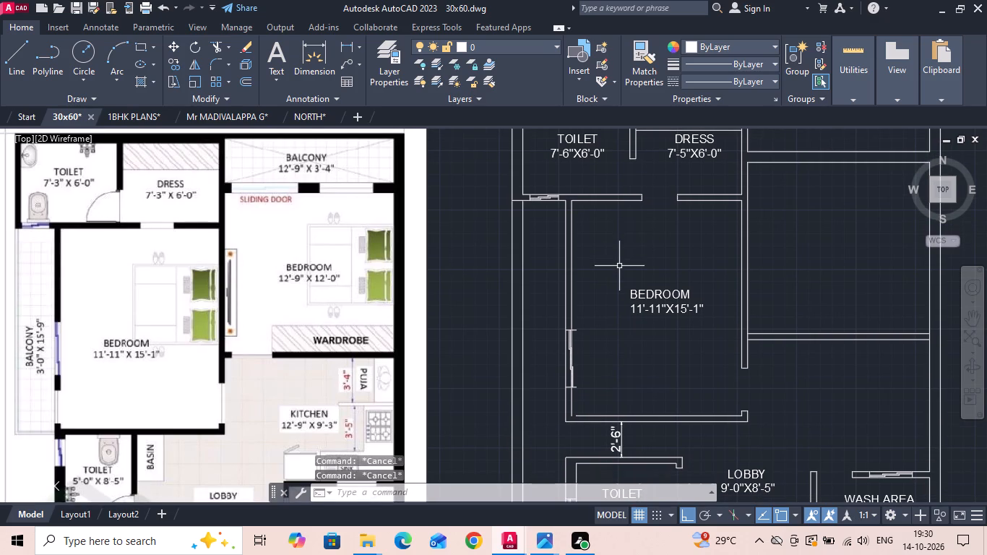
pyautogui.write('EX')
pyautogui.press('space')
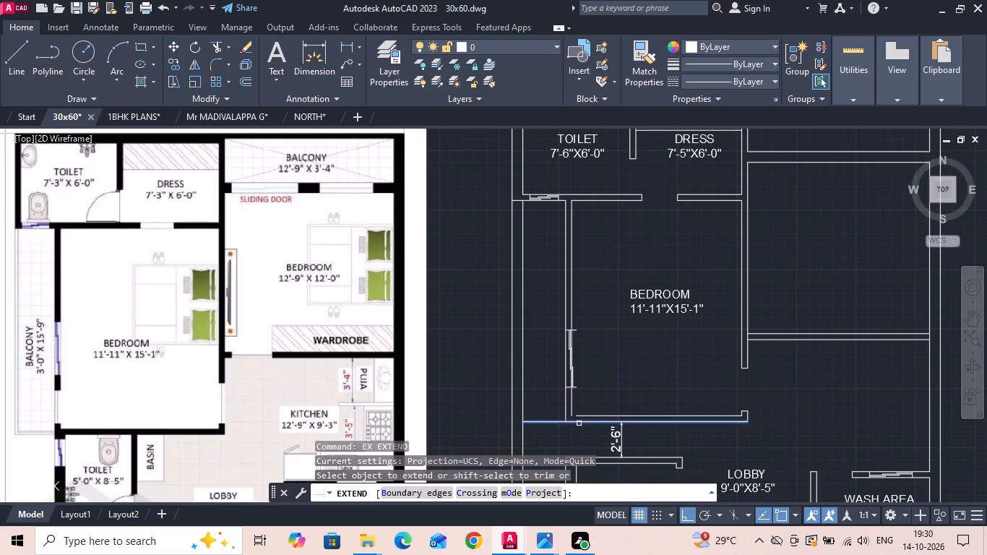
pyautogui.click(579, 423)
pyautogui.click(532, 423)
pyautogui.press('Escape')
# Trim the outer wall's inner line along the balcony strip, between the toilet wall and the extended lower wall line.
pyautogui.write('TR')
pyautogui.press('space')
pyautogui.press('space')
pyautogui.click(523, 362)
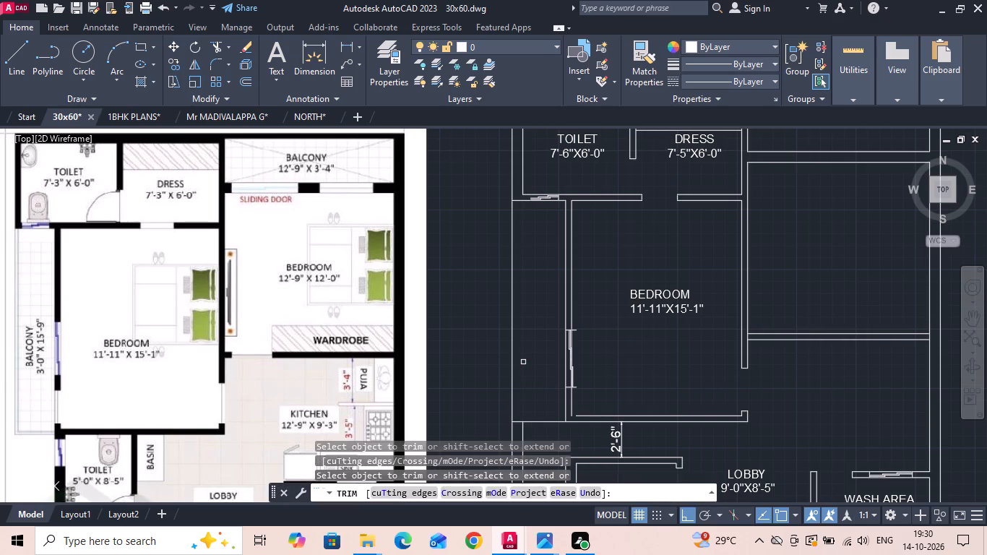
pyautogui.press('Escape')
# Save the drawing.
pyautogui.hotkey('ctrl', 's')
pyautogui.hotkey('ctrl', 's')
pyautogui.hotkey('ctrl', 's')
pyautogui.hotkey('ctrl', 's')
pyautogui.hotkey('ctrl', 's')
pyautogui.hotkey('ctrl', 's')
pyautogui.hotkey('ctrl', 's')
pyautogui.hotkey('ctrl', 's')
pyautogui.hotkey('ctrl', 's')
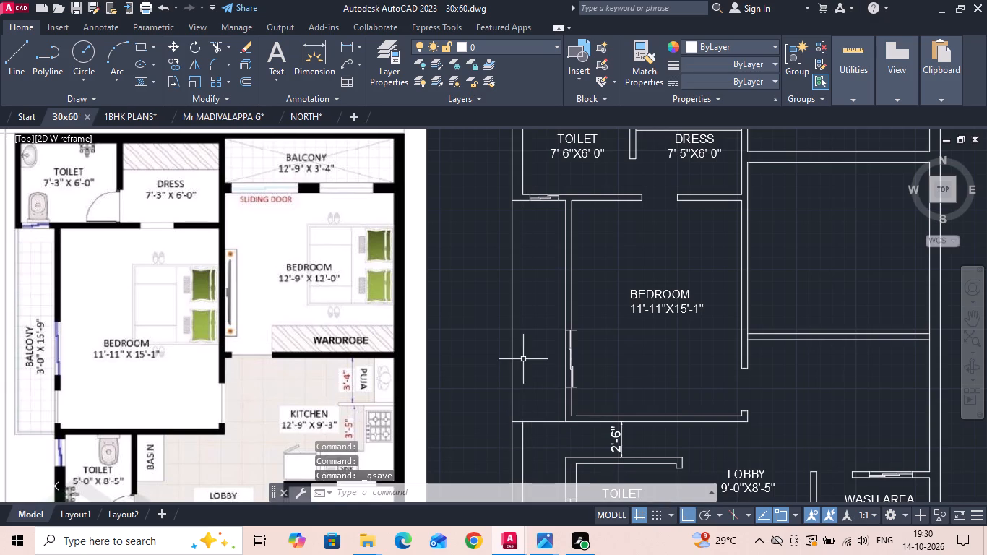
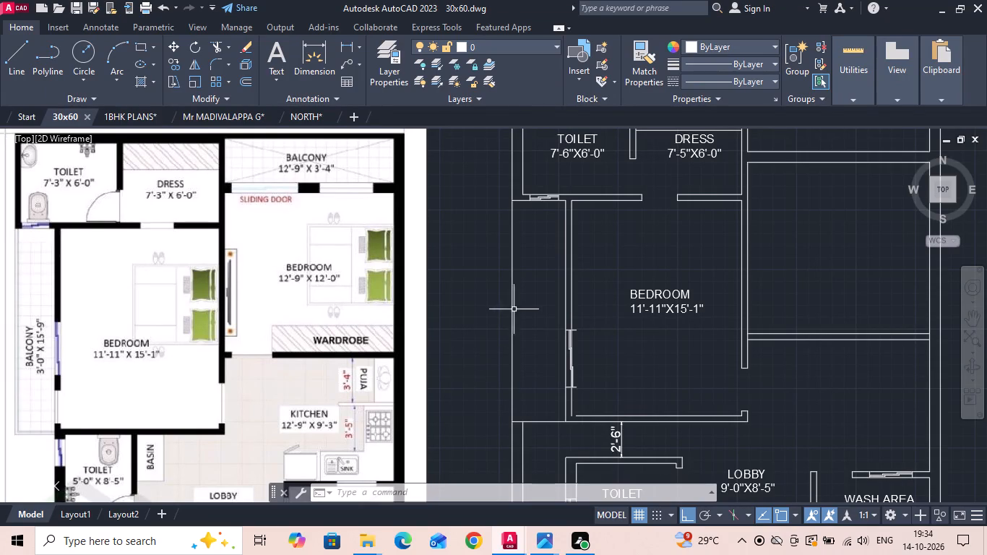
# Offset the outer line of the 11'-11"X15'-1" bedroom's east wall by 4" toward the neighbouring room.
pyautogui.press('Escape')
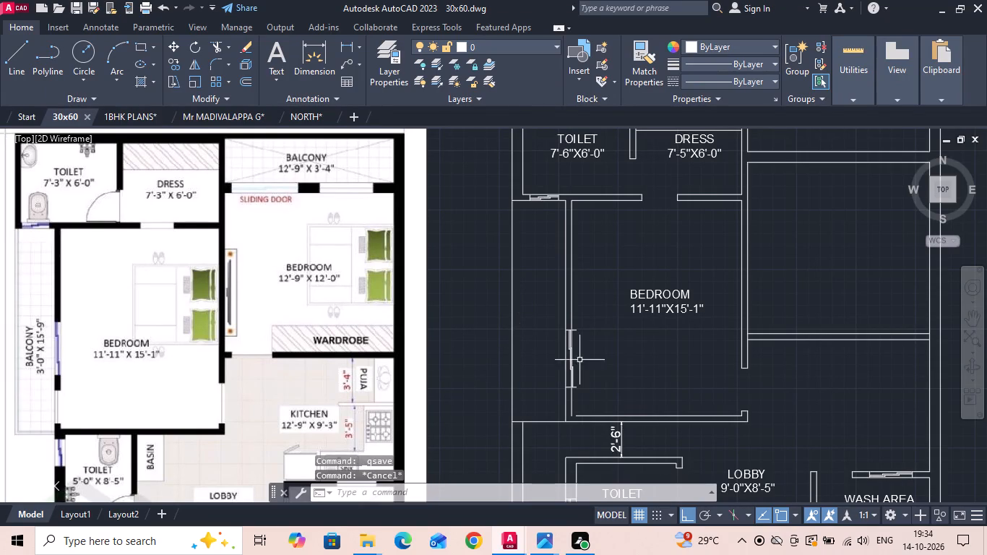
pyautogui.write('O 4')
pyautogui.press('space')
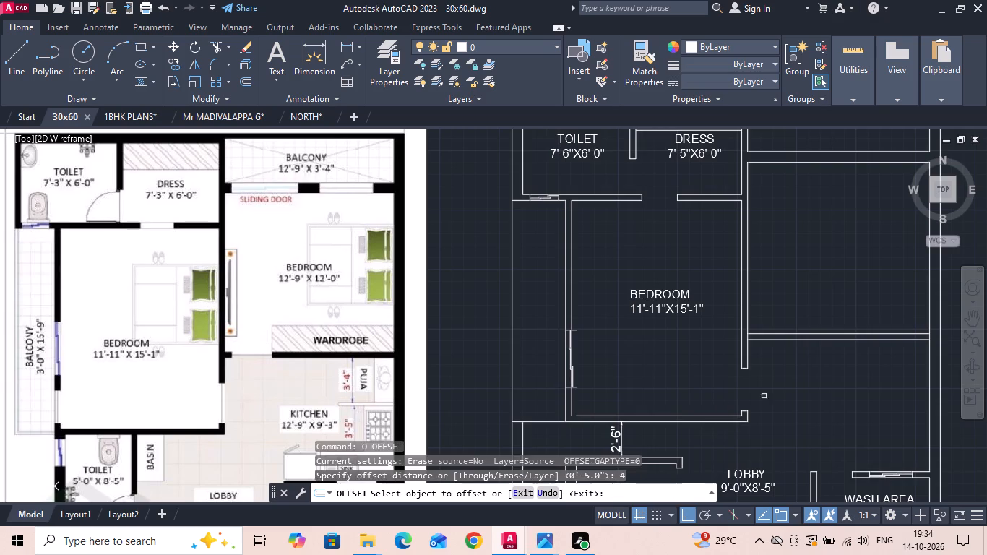
pyautogui.scroll(1, 770, 375)
pyautogui.moveTo(734, 334); pyautogui.dragTo(747, 334)
pyautogui.click(758, 333)
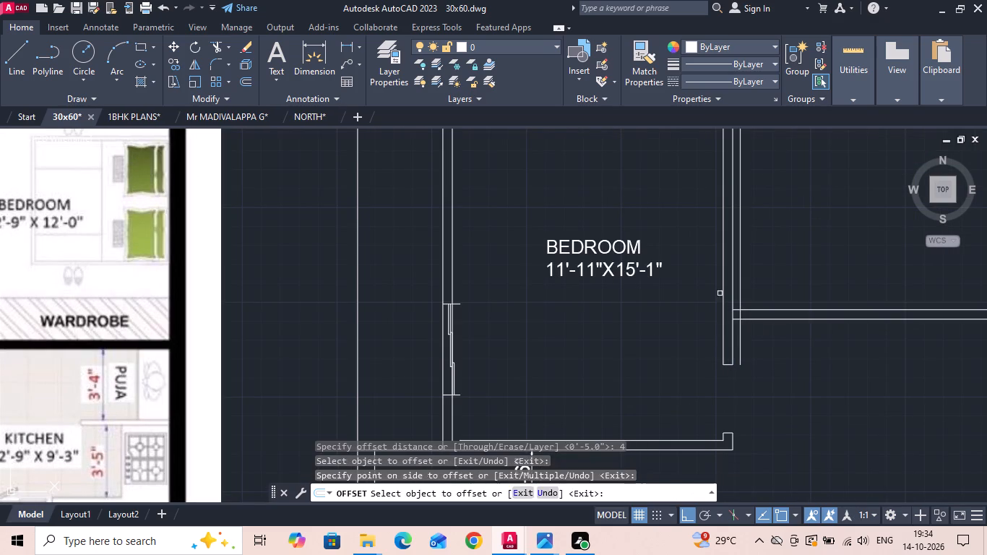
pyautogui.press('Escape')
# Measure the height of the short wall stub at the bedroom's lower door jamb.
pyautogui.click(346, 43)
pyautogui.scroll(1, 802, 494)
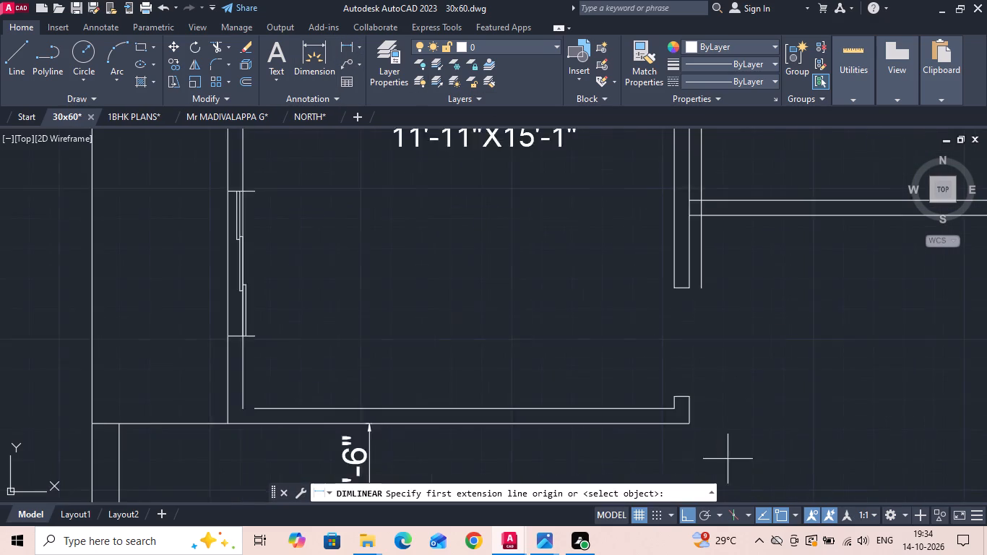
pyautogui.scroll(1, 728, 459)
pyautogui.scroll(2, 623, 360)
pyautogui.click(678, 413)
pyautogui.click(679, 362)
pyautogui.press('Escape')
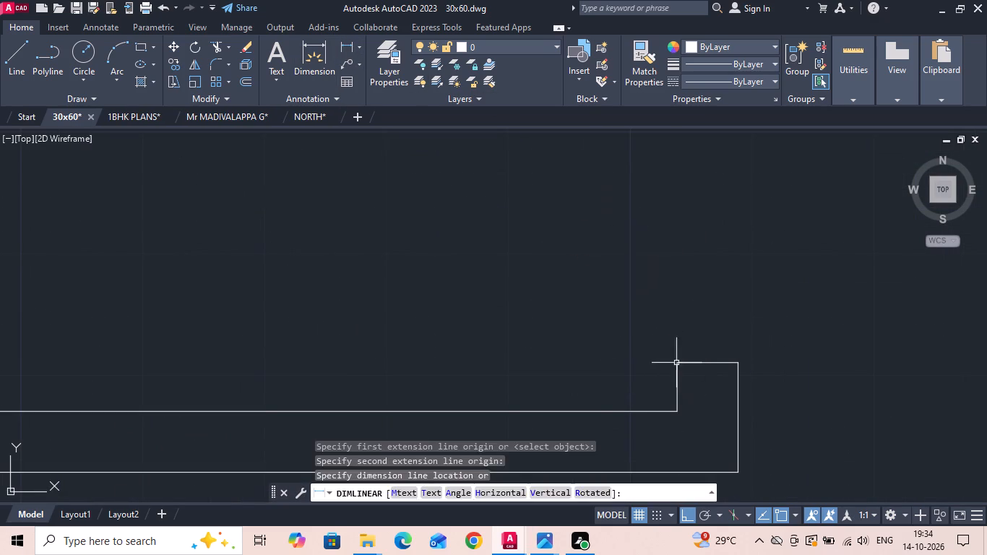
# Offset the new 4" offset line by 3' further east to mark the door opening's other side.
pyautogui.scroll(-4, 626, 370)
pyautogui.press('o')
pyautogui.press('space')
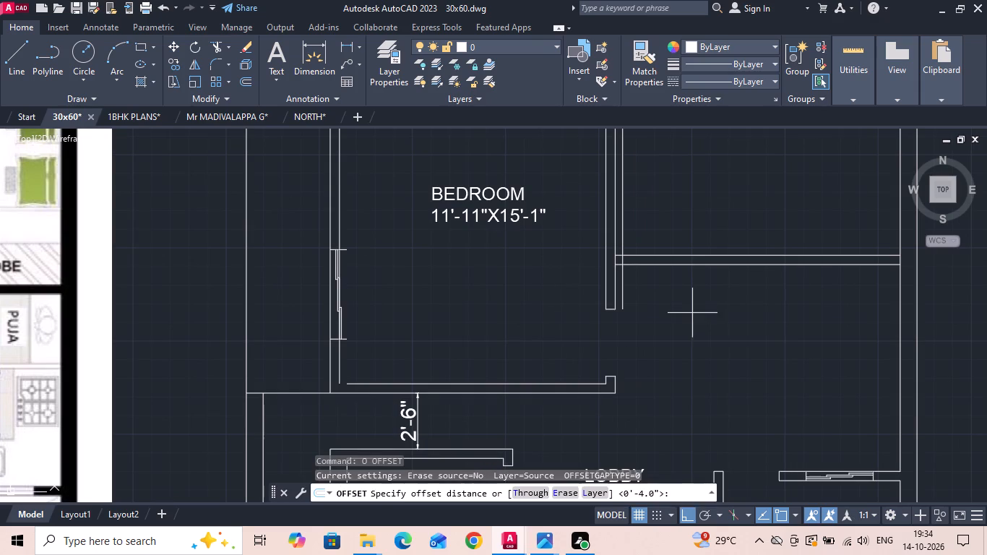
pyautogui.write("3'")
pyautogui.press('Return')
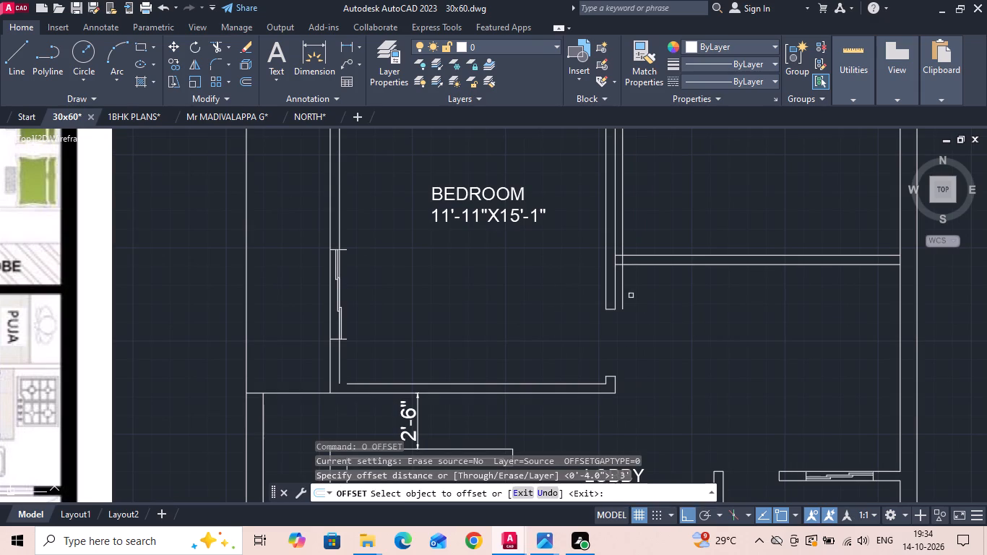
pyautogui.moveTo(624, 282); pyautogui.dragTo(642, 280)
pyautogui.click(729, 283)
pyautogui.press('Escape')
# Trim the second bedroom's lower wall between the two offset lines and remove the excess lines above and below it to form the doorway.
pyautogui.write('TR')
pyautogui.press('space')
pyautogui.moveTo(650, 229); pyautogui.dragTo(650, 291)
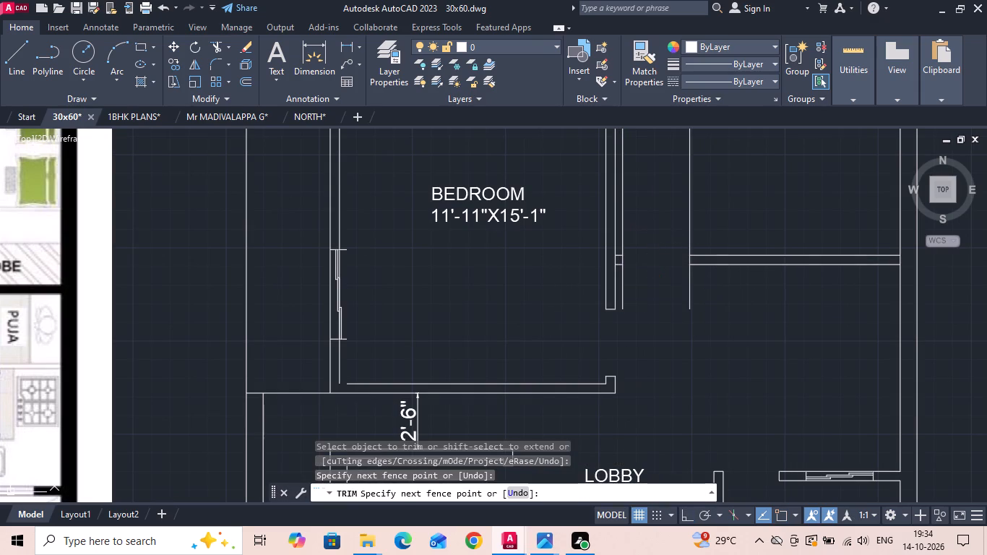
pyautogui.scroll(1, 611, 258)
pyautogui.click(614, 262)
pyautogui.moveTo(624, 244); pyautogui.dragTo(632, 241)
pyautogui.click(787, 231)
pyautogui.moveTo(776, 342); pyautogui.dragTo(754, 338)
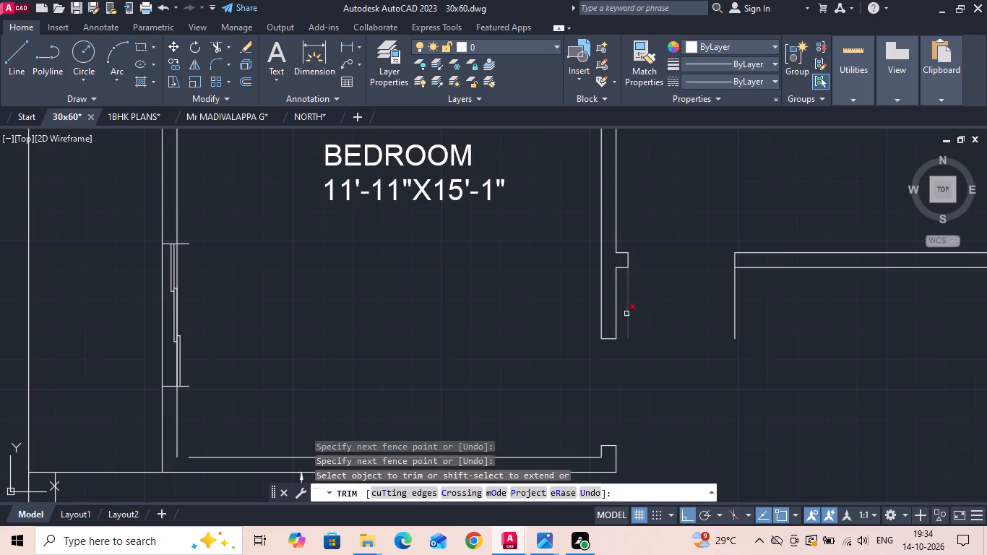
pyautogui.click(624, 311)
pyautogui.click(744, 311)
pyautogui.press('Escape')
# Save the drawing.
pyautogui.hotkey('ctrl', 's')
# Extend the inner line of the bedroom's lower wall to the balcony-side wall's inner line to close the corner.
pyautogui.scroll(-3, 745, 311)
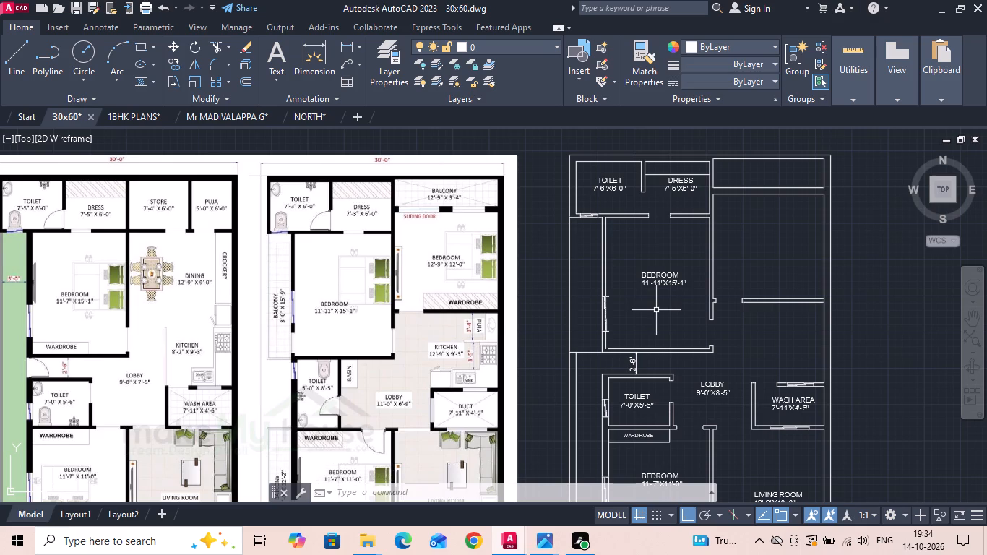
pyautogui.scroll(4, 613, 313)
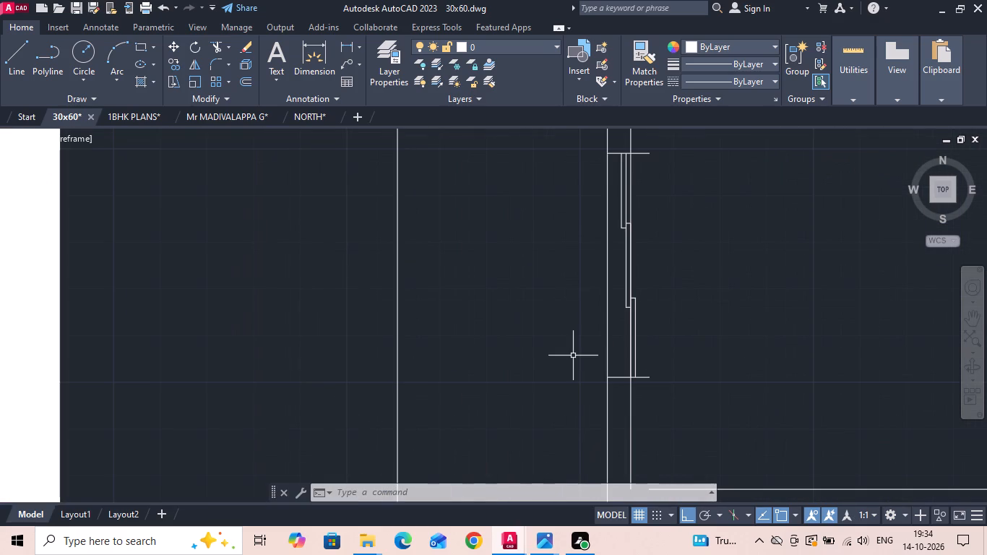
pyautogui.scroll(-1, 573, 356)
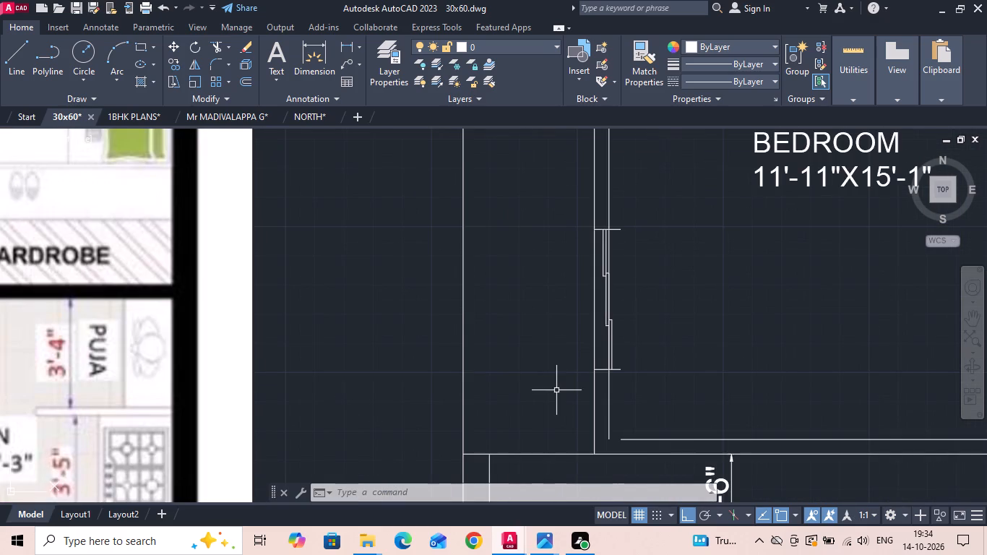
pyautogui.middleClick(556, 397)
pyautogui.write('EX')
pyautogui.press('space')
pyautogui.click(631, 435)
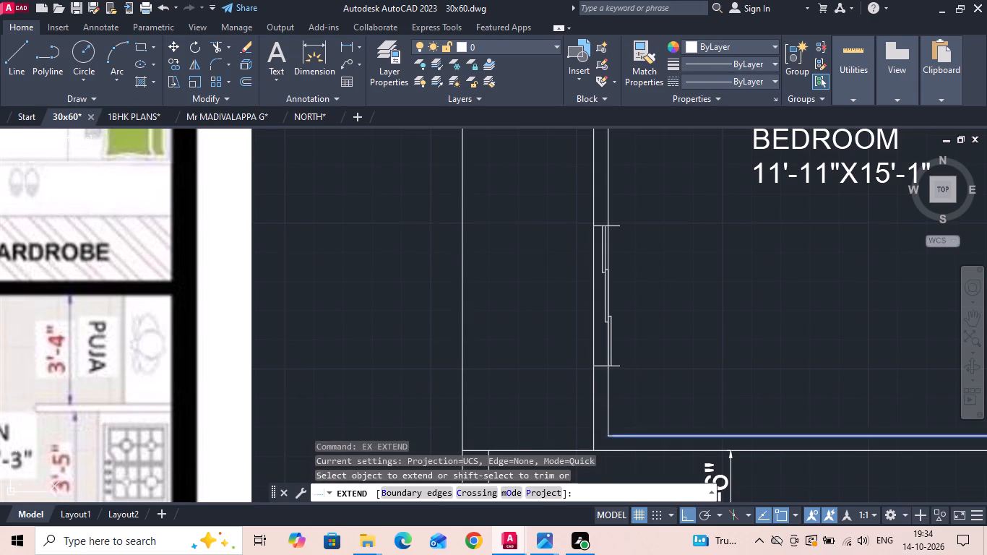
pyautogui.press('Escape')
# Draw a short line across the balcony-side wall below the window and trim the part extending past the wall's outer line.
pyautogui.press('l')
pyautogui.press('space')
pyautogui.scroll(2, 603, 427)
pyautogui.click(616, 369)
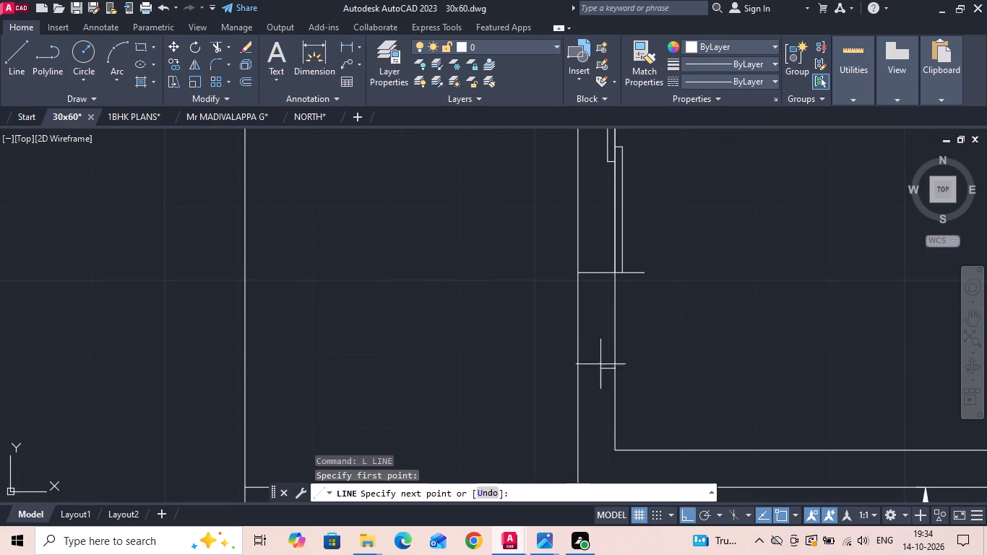
pyautogui.click(535, 345)
pyautogui.press('Escape')
pyautogui.write('TR')
pyautogui.press('space')
pyautogui.moveTo(542, 384); pyautogui.dragTo(543, 381)
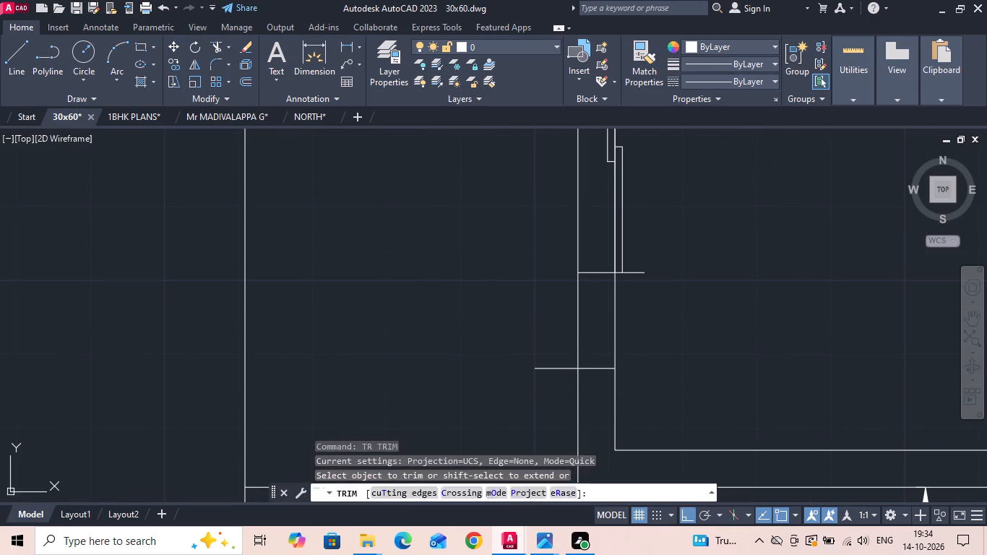
pyautogui.moveTo(543, 381); pyautogui.dragTo(555, 319)
pyautogui.press('Escape')
# Draw a vertical centre line inside the balcony-side wall from the short cross line's midpoint to above the window.
pyautogui.press('l')
pyautogui.press('space')
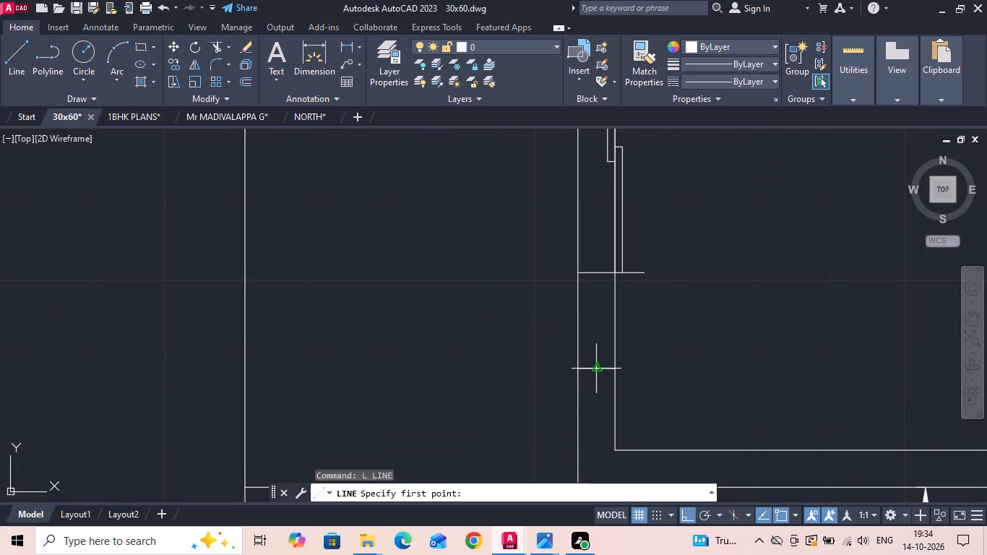
pyautogui.click(595, 369)
pyautogui.moveTo(598, 296); pyautogui.dragTo(573, 439, button='middle')
pyautogui.scroll(-1, 573, 439)
pyautogui.scroll(2, 569, 239)
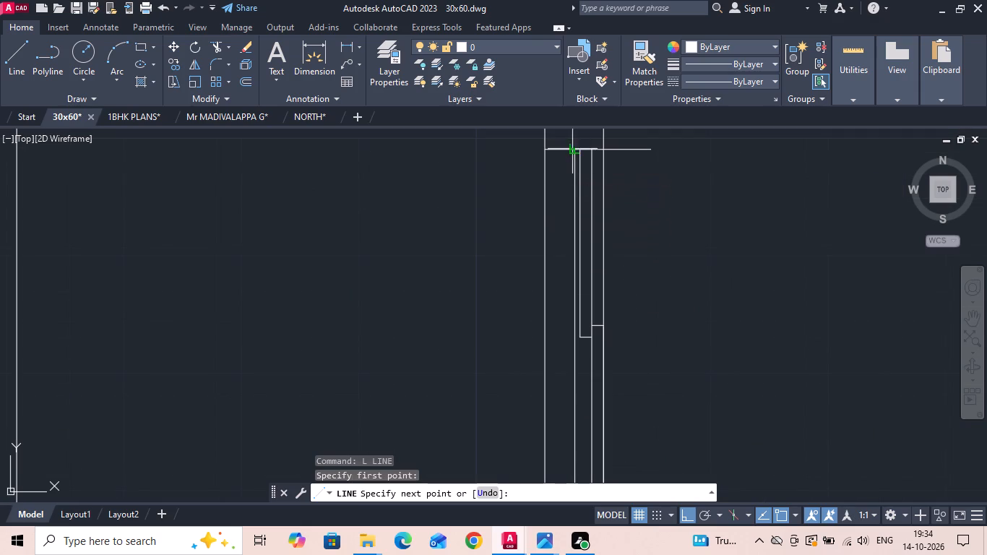
pyautogui.moveTo(569, 191); pyautogui.dragTo(551, 336, button='middle')
pyautogui.click(550, 163)
pyautogui.press('Escape')
pyautogui.scroll(-2, 549, 164)
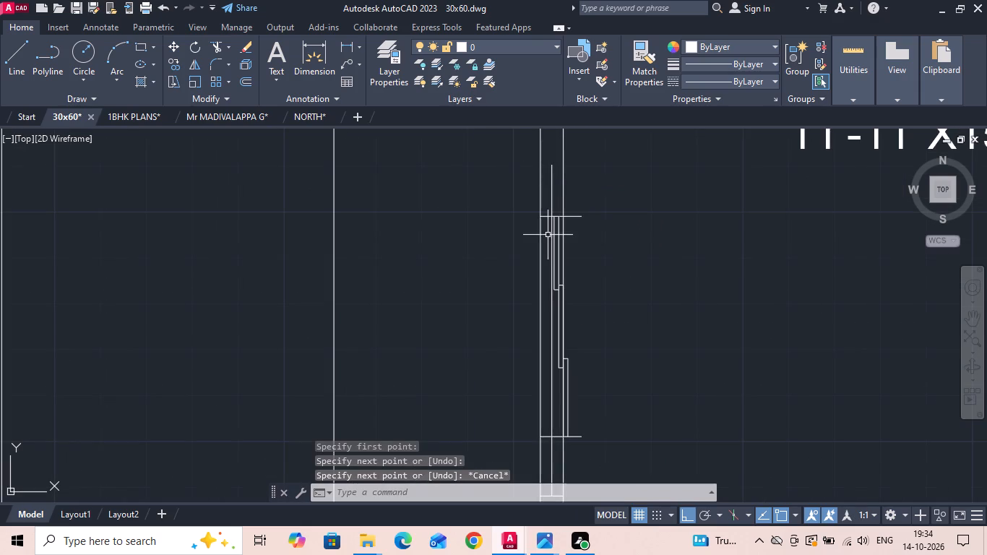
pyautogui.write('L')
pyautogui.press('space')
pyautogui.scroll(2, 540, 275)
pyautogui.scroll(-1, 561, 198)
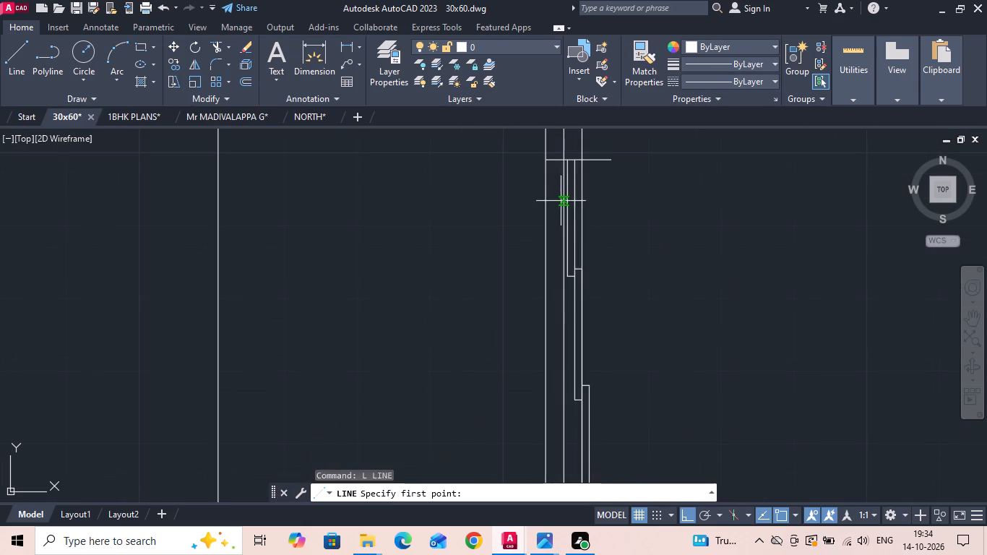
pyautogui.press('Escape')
# Move the window symbol out of the balcony-side wall into the bedroom's open space.
pyautogui.click(532, 146)
pyautogui.scroll(-1, 531, 156)
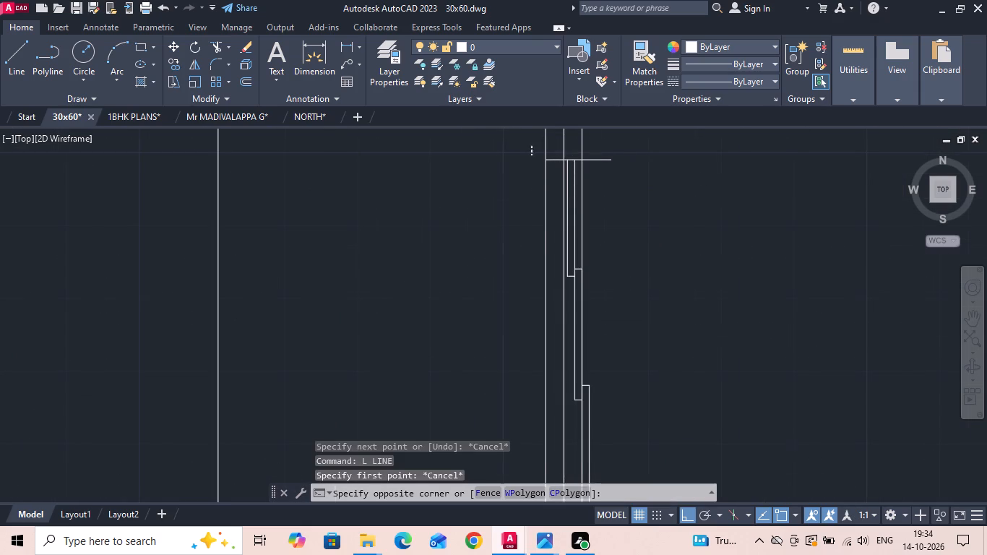
pyautogui.click(604, 383)
pyautogui.rightClick(604, 383)
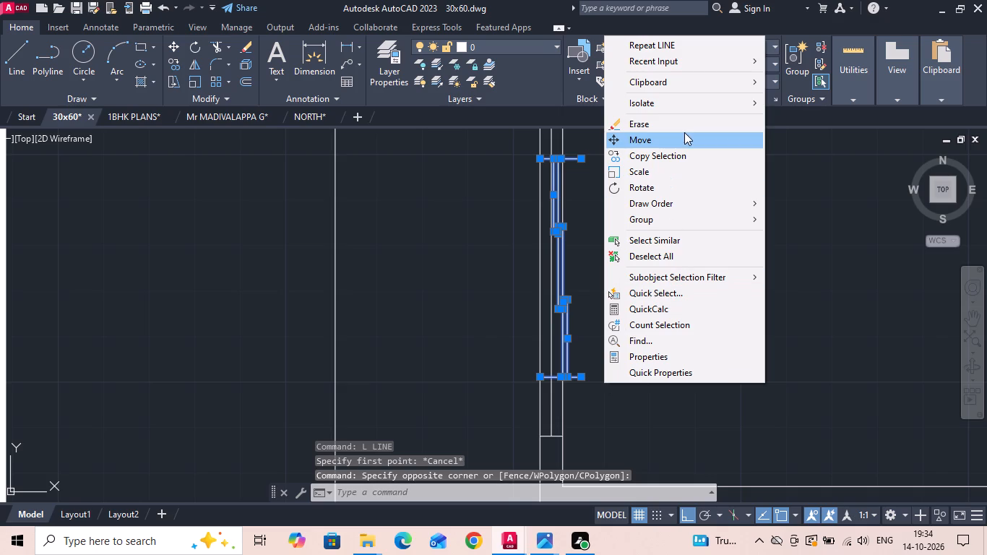
pyautogui.click(676, 139)
pyautogui.moveTo(658, 249); pyautogui.dragTo(678, 257)
pyautogui.click(714, 263)
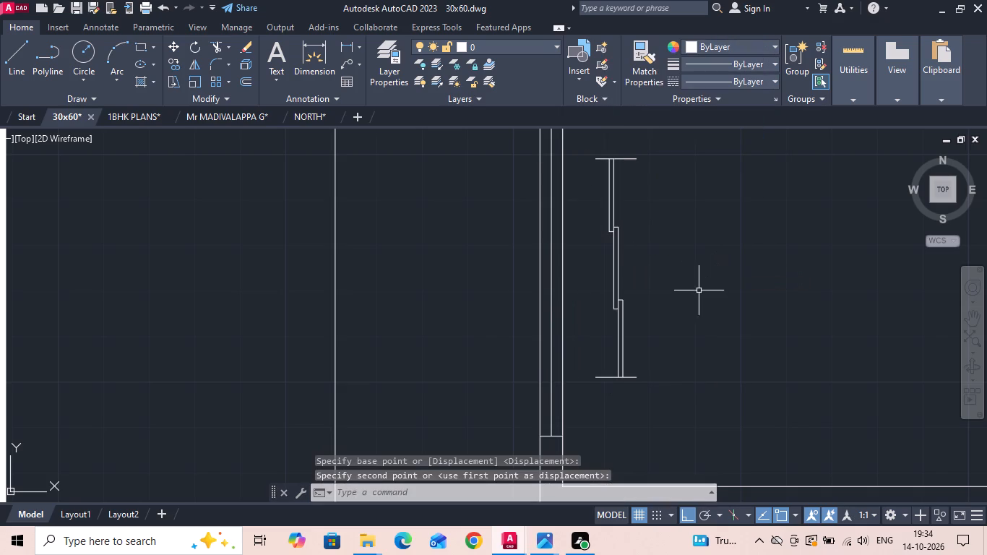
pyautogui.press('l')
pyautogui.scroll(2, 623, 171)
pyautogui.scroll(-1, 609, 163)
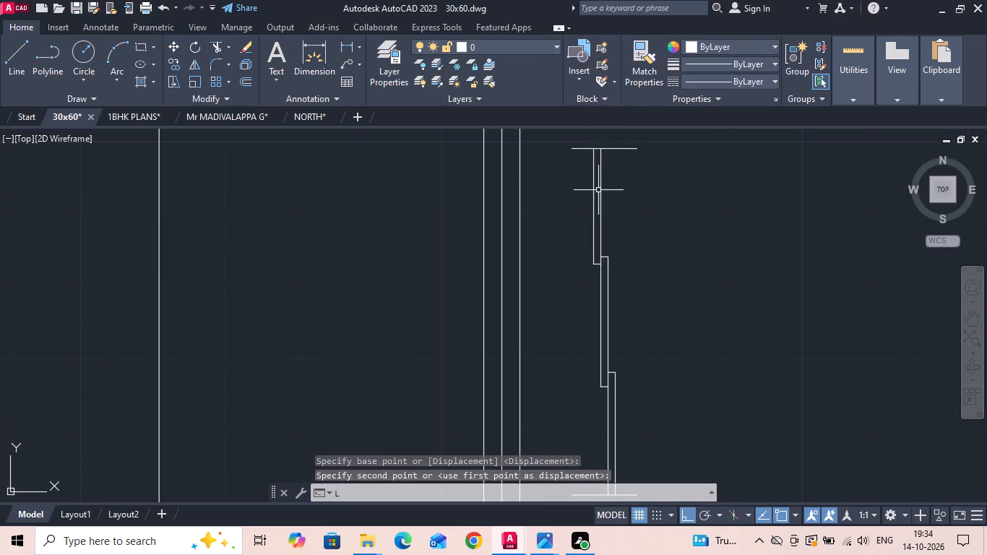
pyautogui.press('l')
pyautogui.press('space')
# Draw a vertical centre line through the window symbol, from the middle of its lower end line to its upper end line.
pyautogui.scroll(-2, 571, 304)
pyautogui.scroll(2, 569, 370)
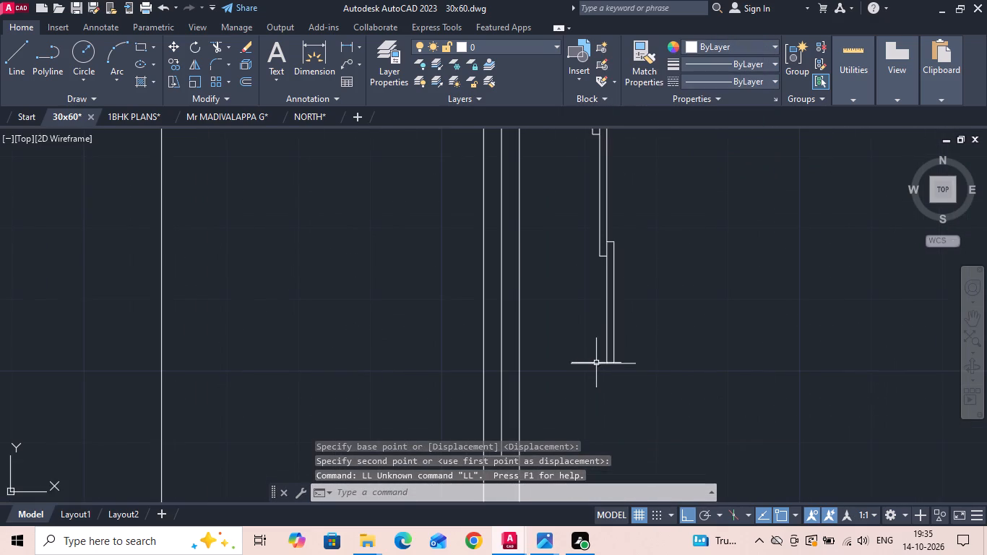
pyautogui.write('L')
pyautogui.press('space')
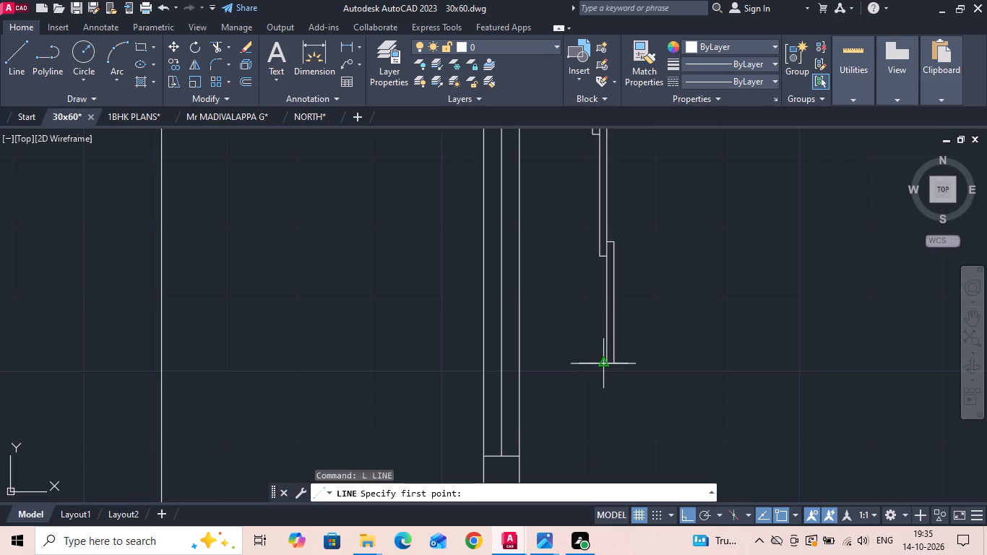
pyautogui.click(599, 365)
pyautogui.scroll(-1, 598, 364)
pyautogui.middleClick(595, 284)
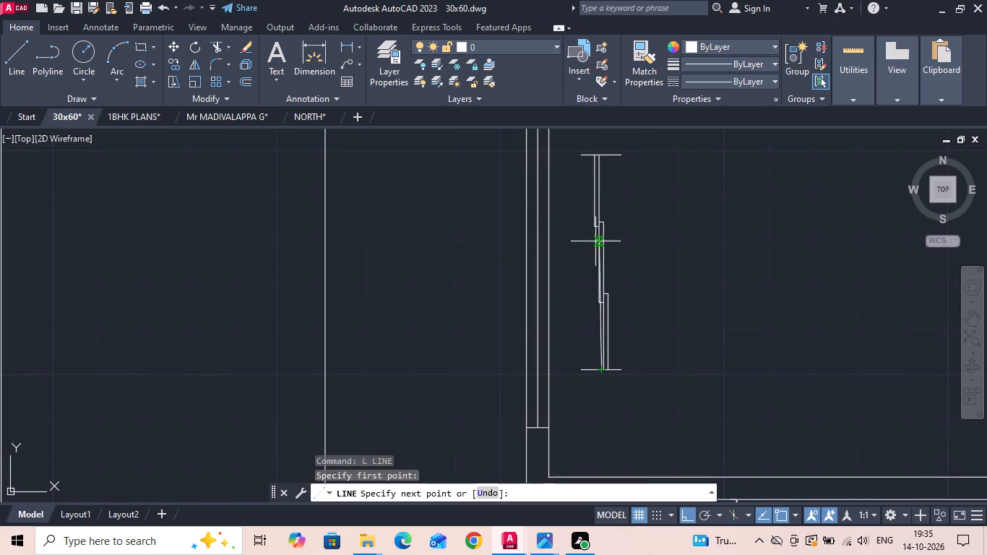
pyautogui.scroll(3, 595, 150)
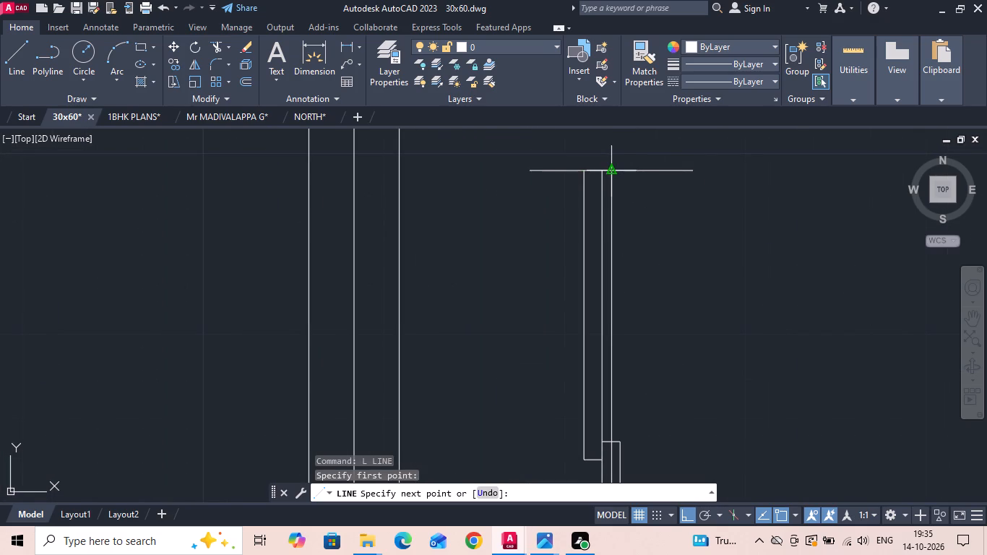
pyautogui.click(613, 173)
pyautogui.scroll(-2, 612, 173)
pyautogui.press('Escape')
# Move the window symbol with its centre line from that line's midpoint onto the balcony-side wall's centre line.
pyautogui.scroll(-2, 575, 158)
pyautogui.moveTo(575, 158); pyautogui.dragTo(575, 160)
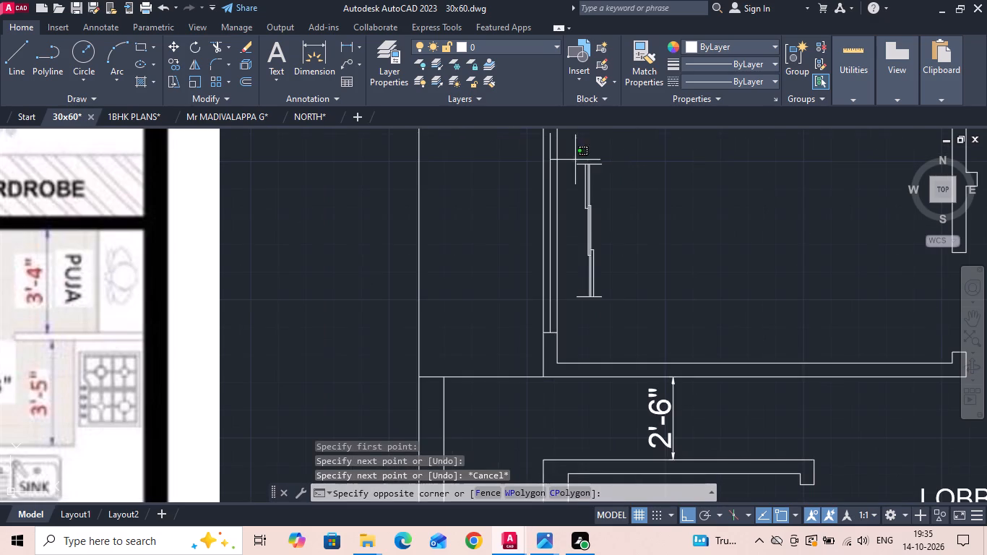
pyautogui.moveTo(575, 160); pyautogui.dragTo(578, 178)
pyautogui.click(618, 320)
pyautogui.scroll(-1, 619, 307)
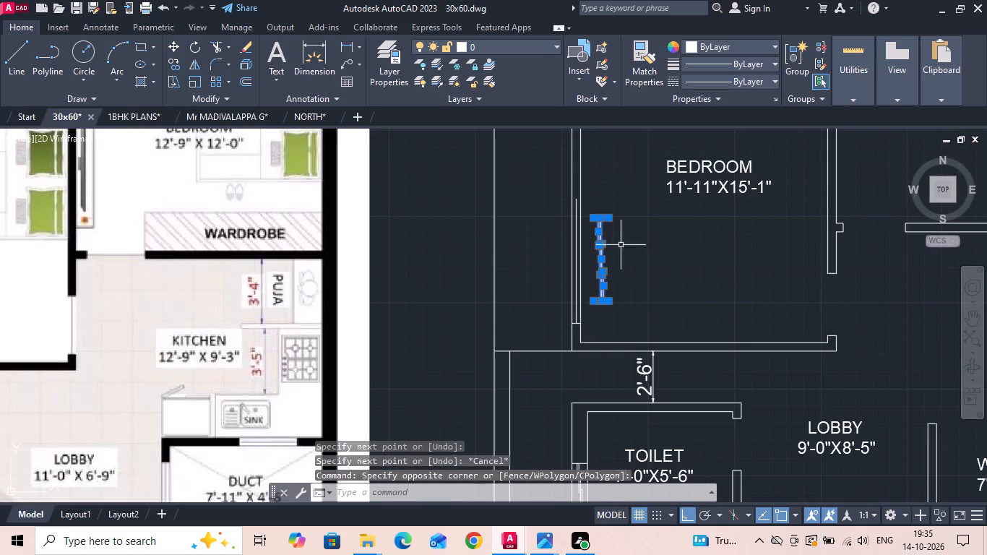
pyautogui.scroll(1, 621, 228)
pyautogui.rightClick(621, 228)
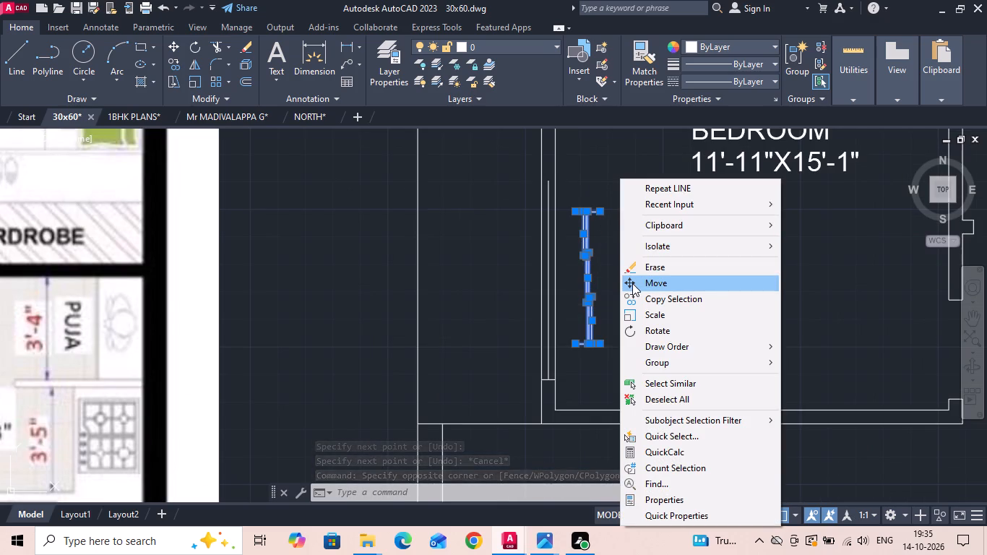
pyautogui.click(632, 283)
pyautogui.scroll(3, 579, 286)
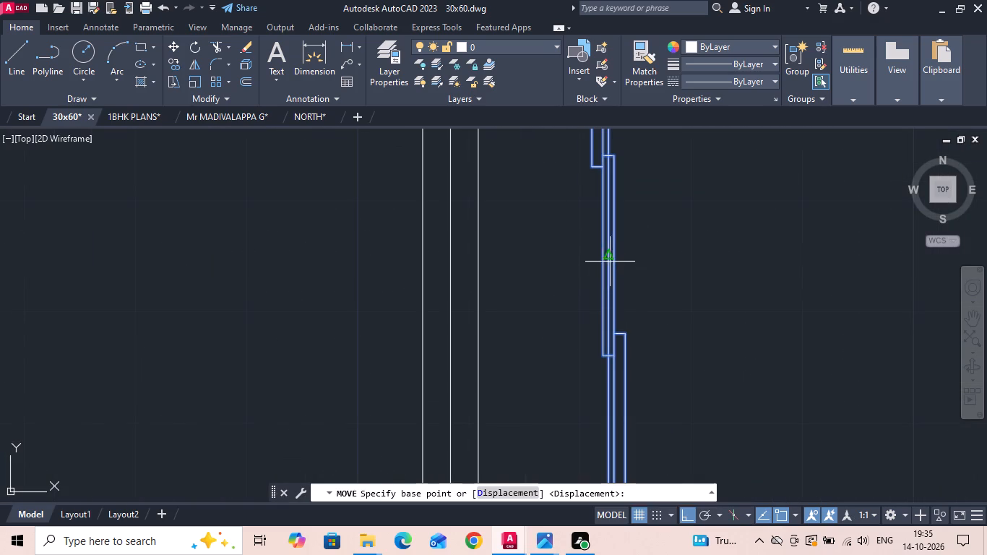
pyautogui.click(608, 255)
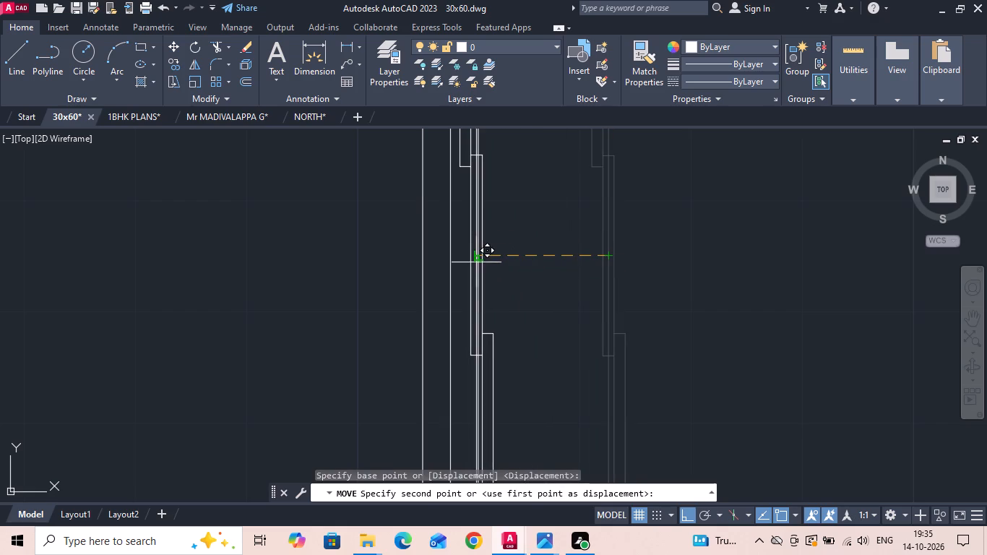
pyautogui.scroll(-2, 467, 280)
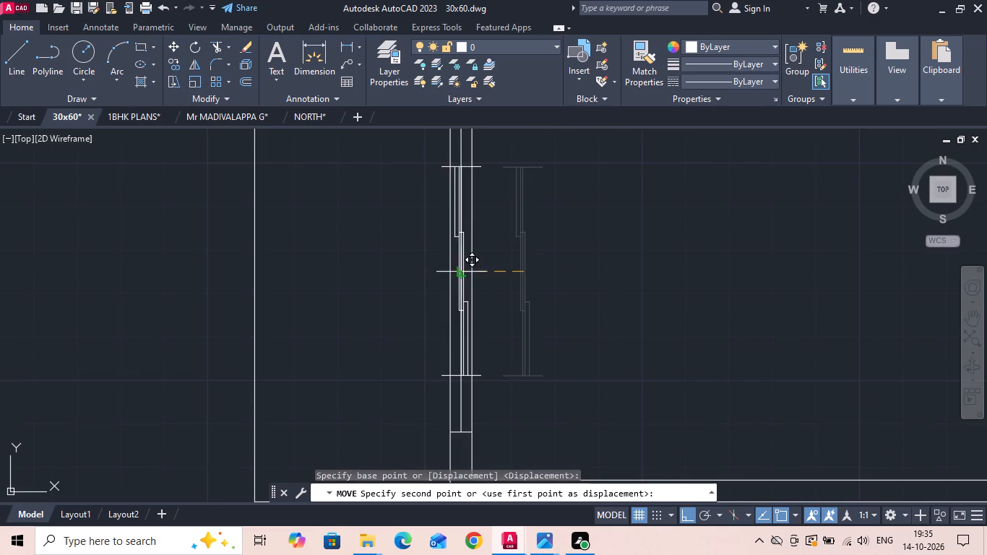
pyautogui.scroll(2, 460, 272)
pyautogui.click(460, 272)
# Delete the vertical centre line drawn inside the balcony-side wall.
pyautogui.scroll(-3, 460, 272)
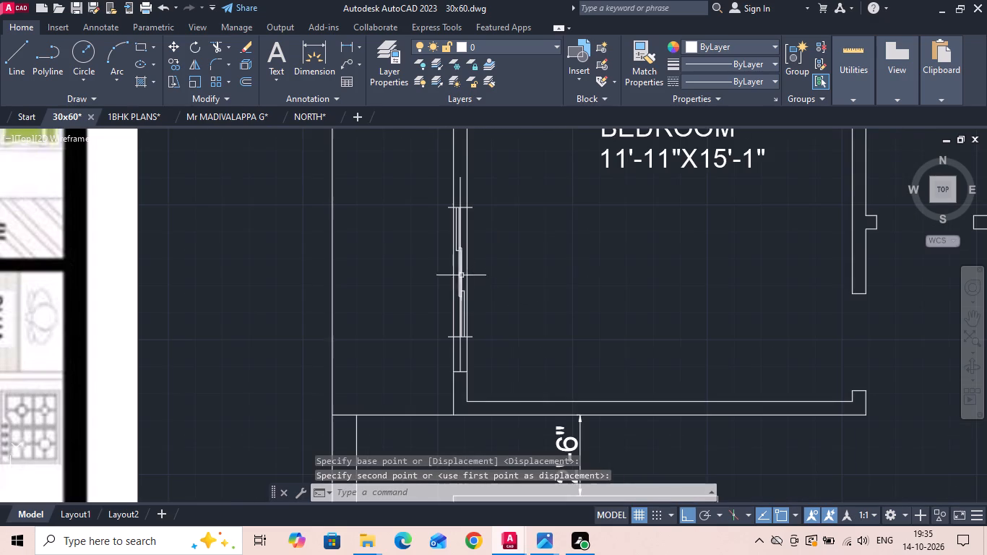
pyautogui.click(460, 189)
pyautogui.press('Delete')
pyautogui.scroll(2, 455, 215)
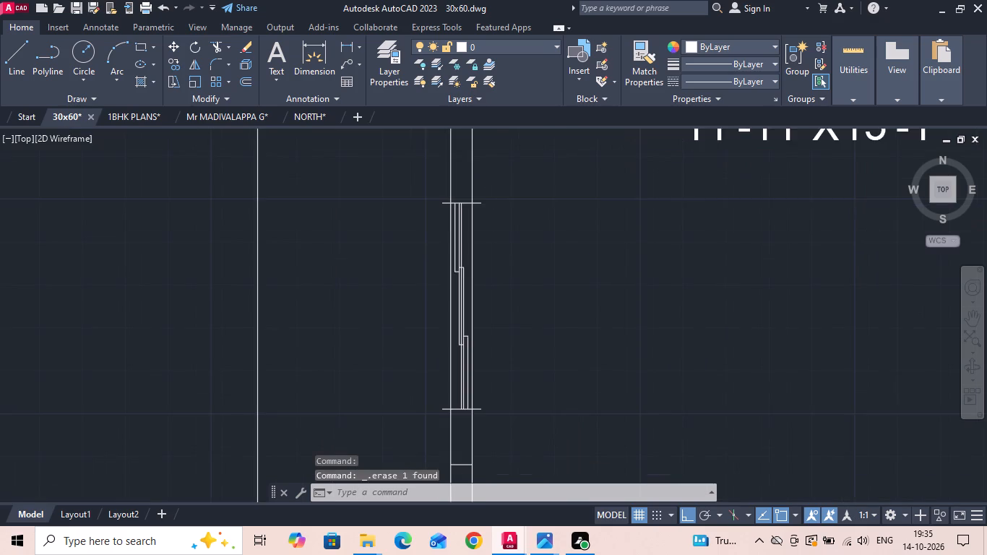
# Delete the vertical centre line running through the window symbol in the bedroom's balcony-side wall.
pyautogui.scroll(1, 452, 329)
pyautogui.click(468, 322)
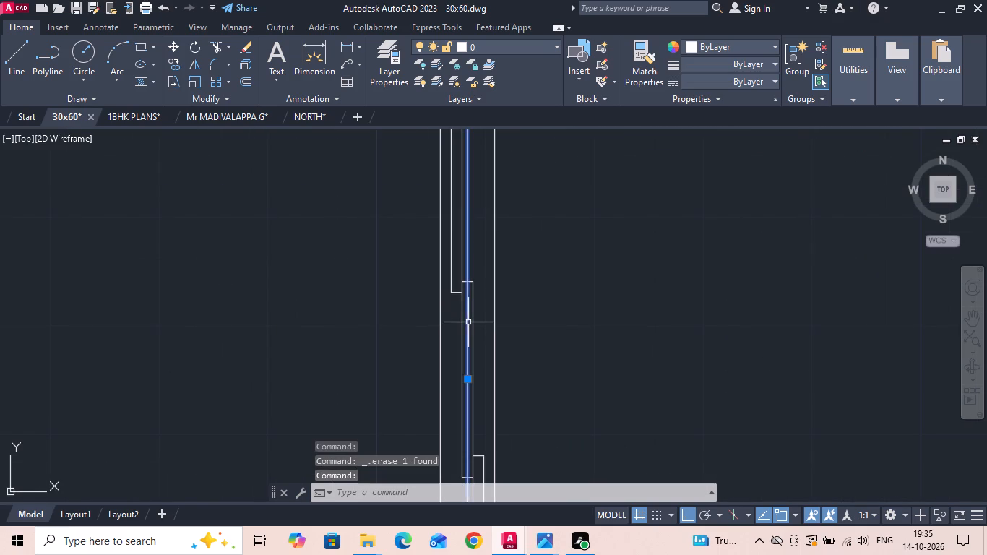
pyautogui.press('Delete')
# Measure the dress room's clear width from the bedroom-side wall to the toilet partition with a linear dimension, without placing it.
pyautogui.scroll(-4, 467, 330)
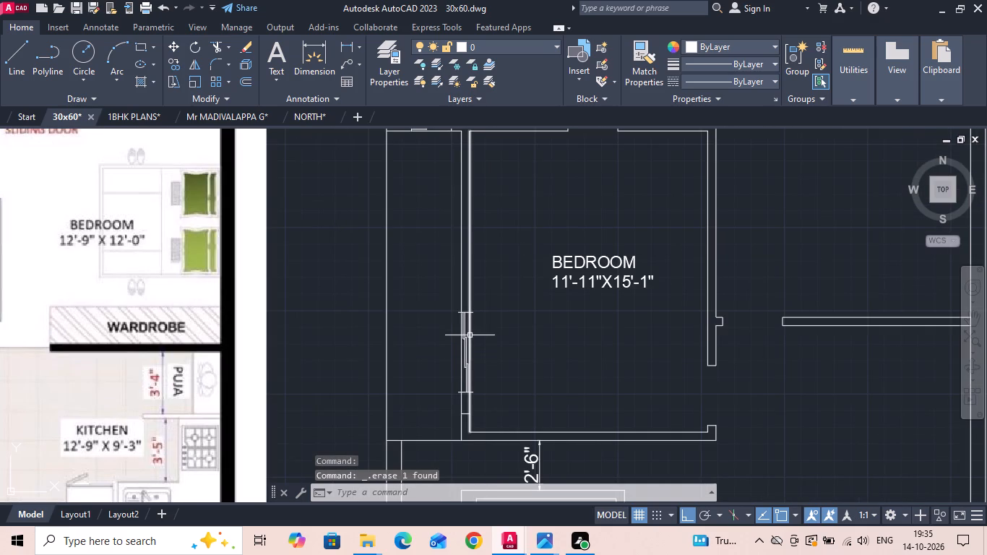
pyautogui.scroll(-1, 558, 343)
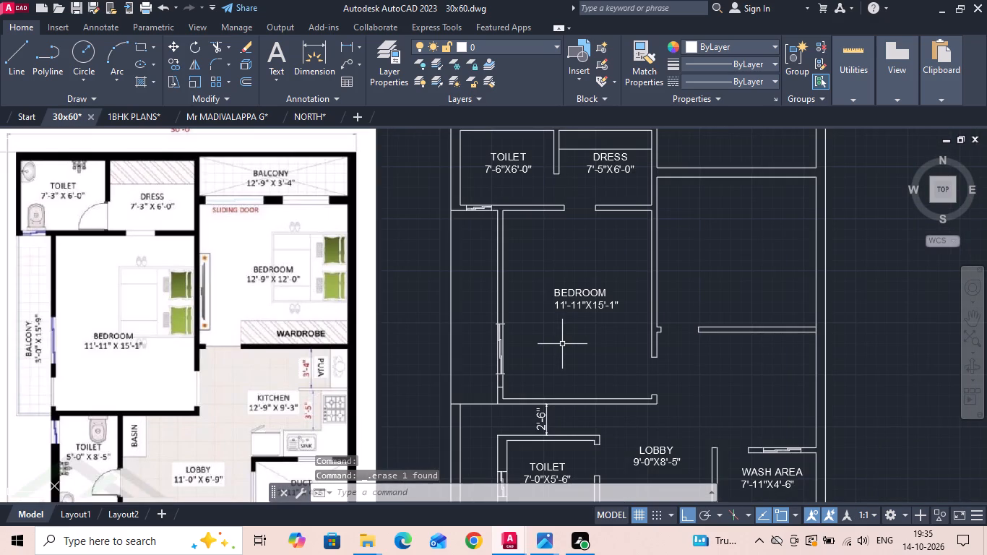
pyautogui.scroll(-1, 562, 344)
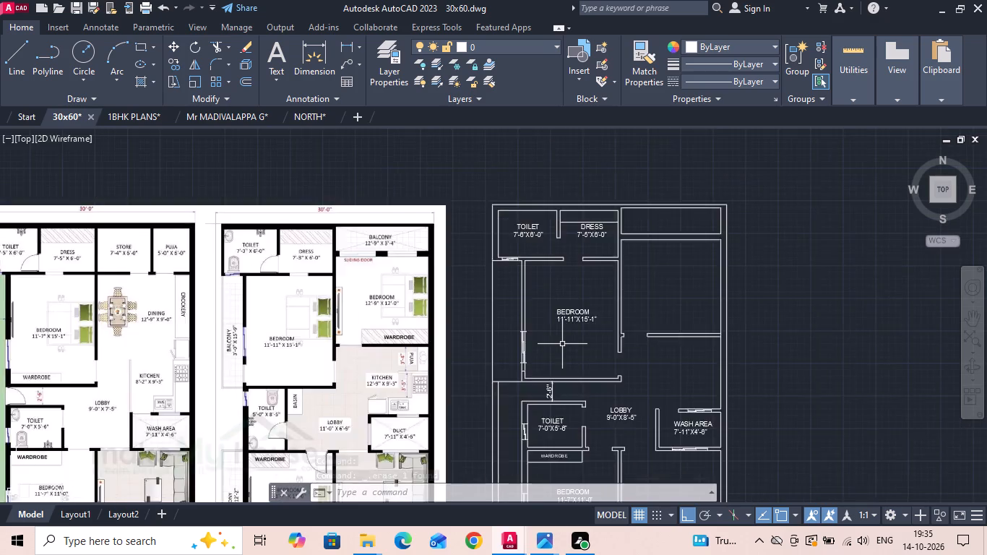
pyautogui.scroll(-1, 562, 344)
pyautogui.scroll(1, 562, 344)
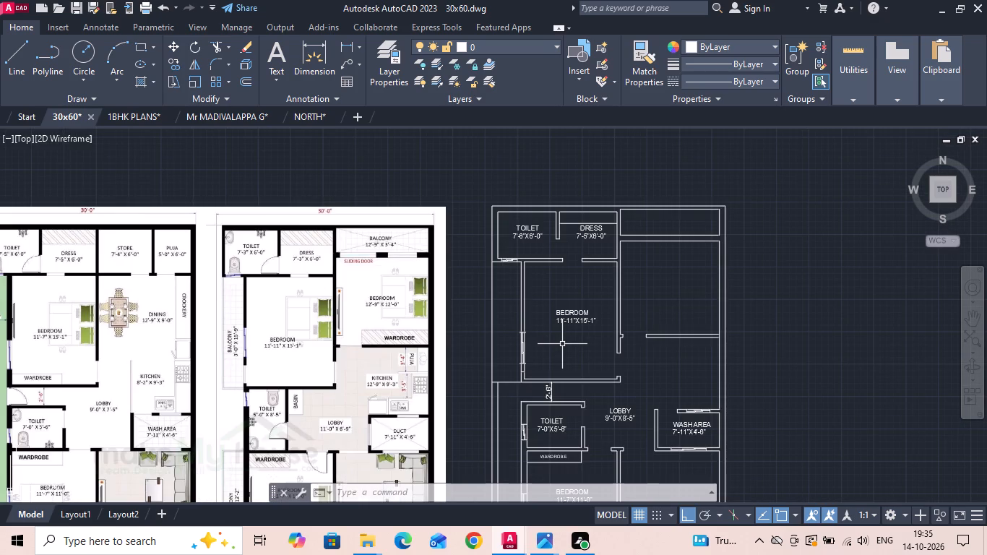
pyautogui.scroll(1, 506, 322)
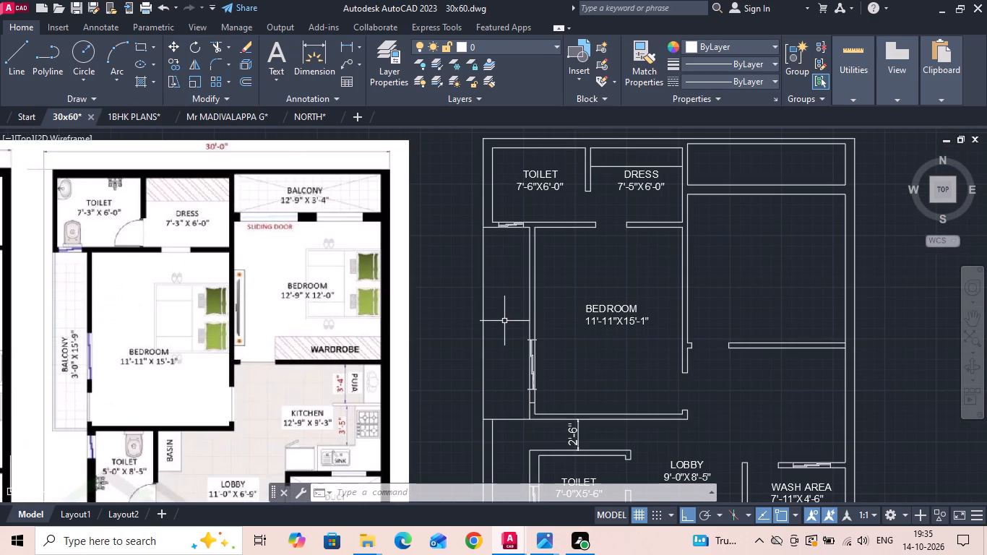
pyautogui.moveTo(508, 250); pyautogui.dragTo(522, 275, button='middle')
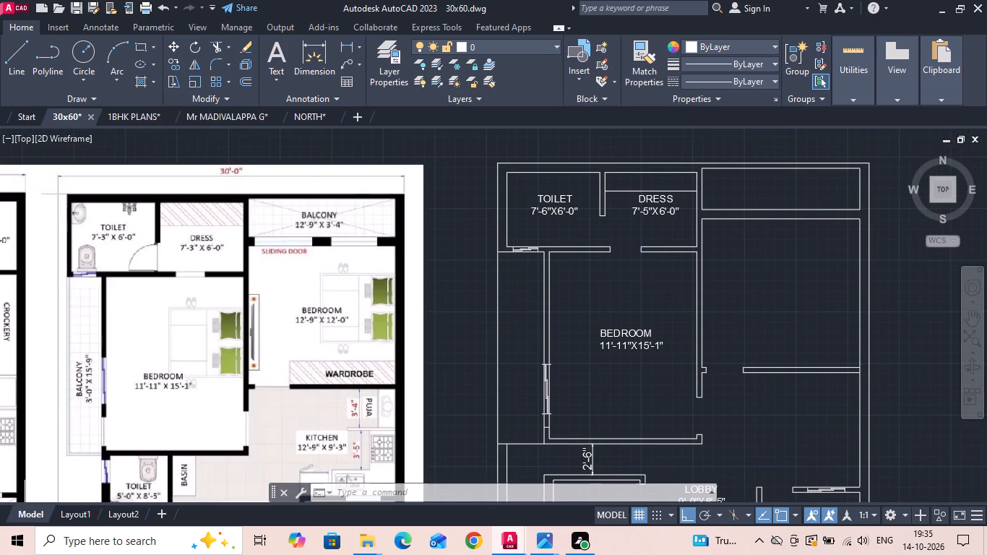
pyautogui.click(352, 45)
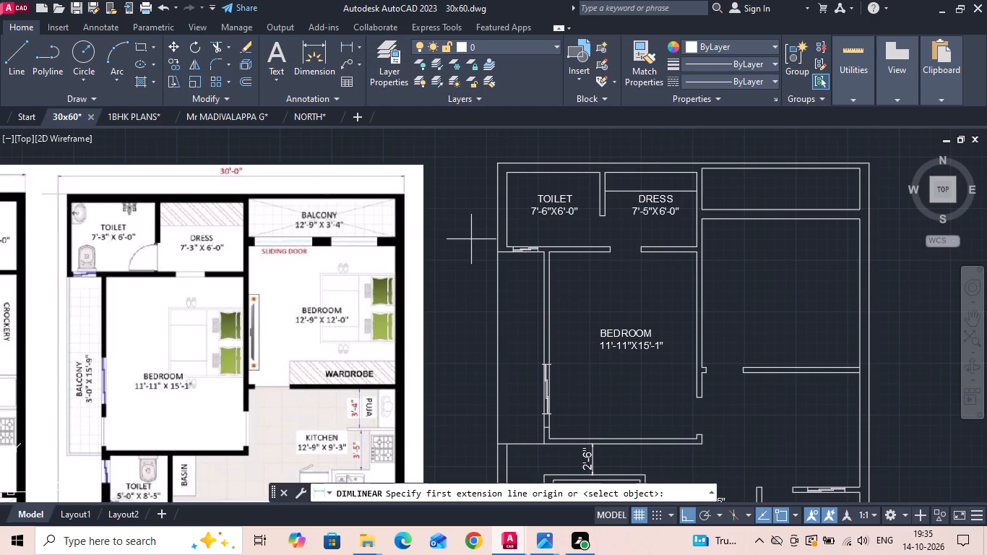
pyautogui.moveTo(493, 292); pyautogui.dragTo(519, 366, button='middle')
pyautogui.scroll(1, 696, 307)
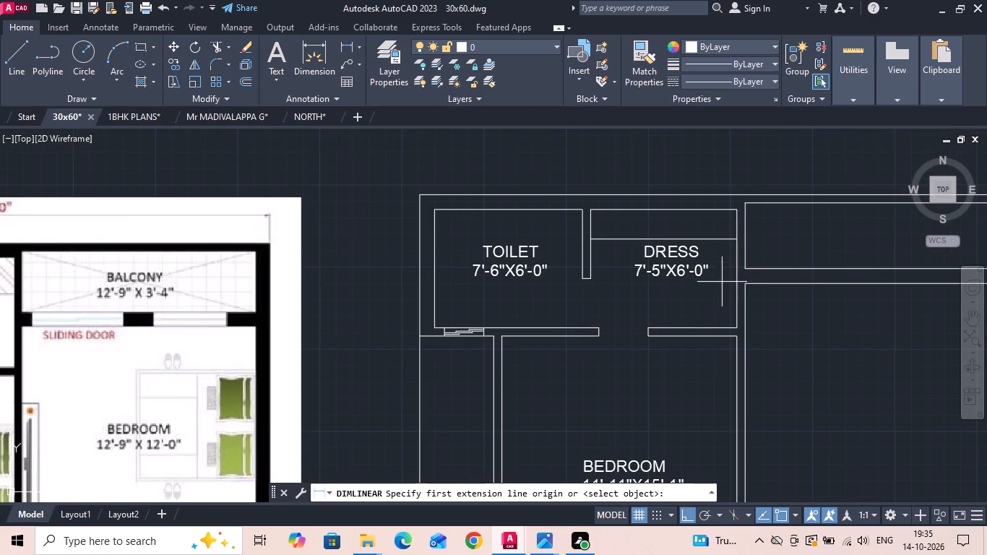
pyautogui.click(734, 271)
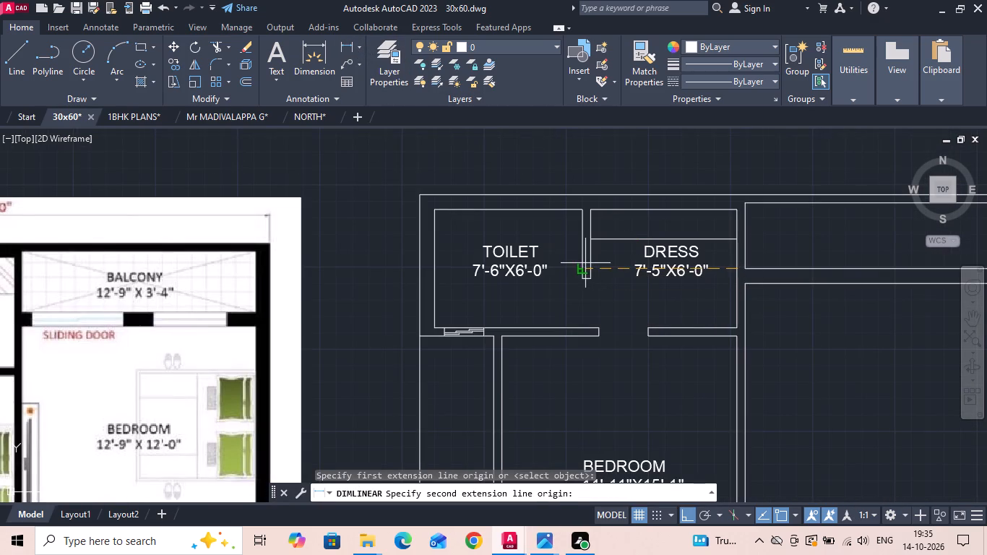
pyautogui.click(588, 262)
pyautogui.scroll(-1, 615, 301)
pyautogui.press('Escape')
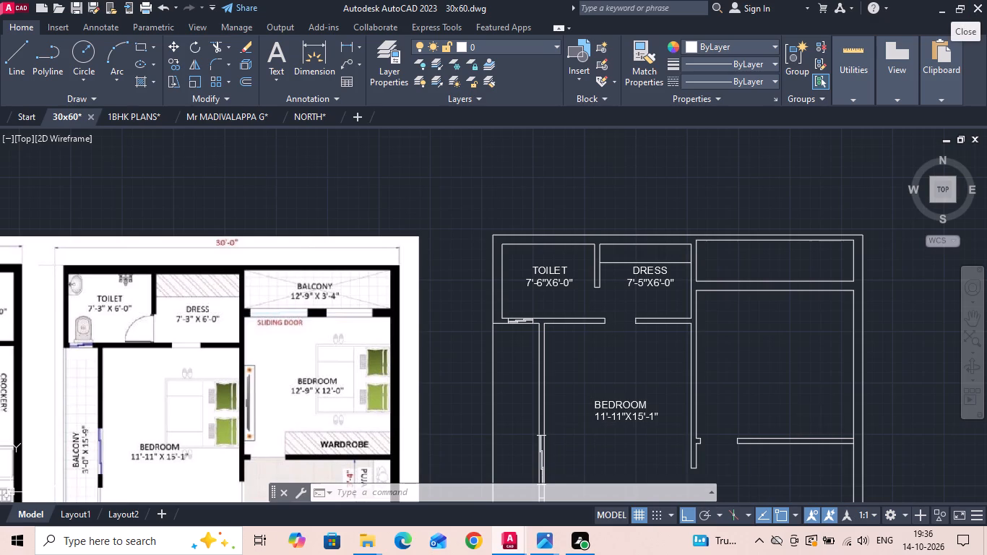
# Measure the side balcony's width between the bedroom wall and the plot's outer line, without placing the dimension.
pyautogui.scroll(-2, 406, 174)
pyautogui.scroll(2, 445, 260)
pyautogui.click(346, 48)
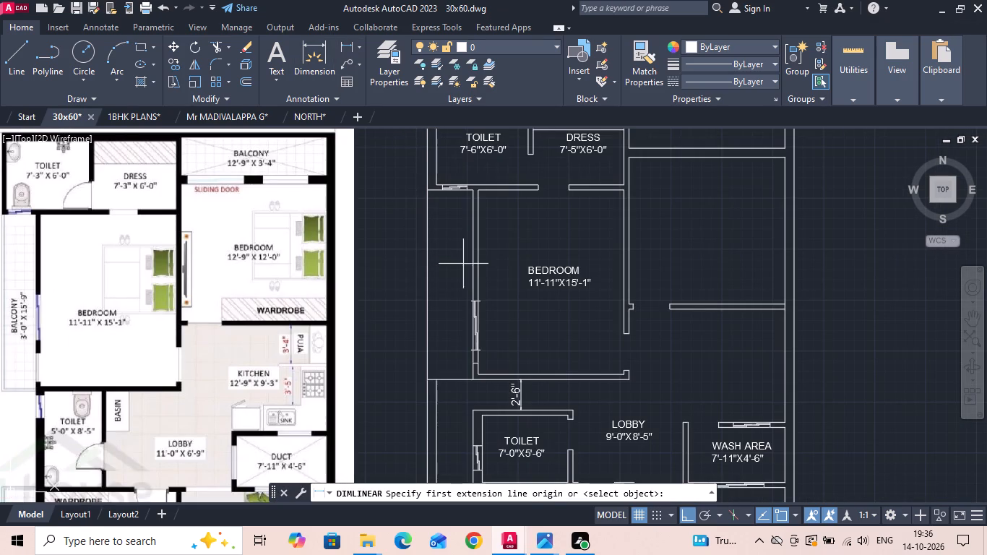
pyautogui.click(469, 264)
pyautogui.click(431, 264)
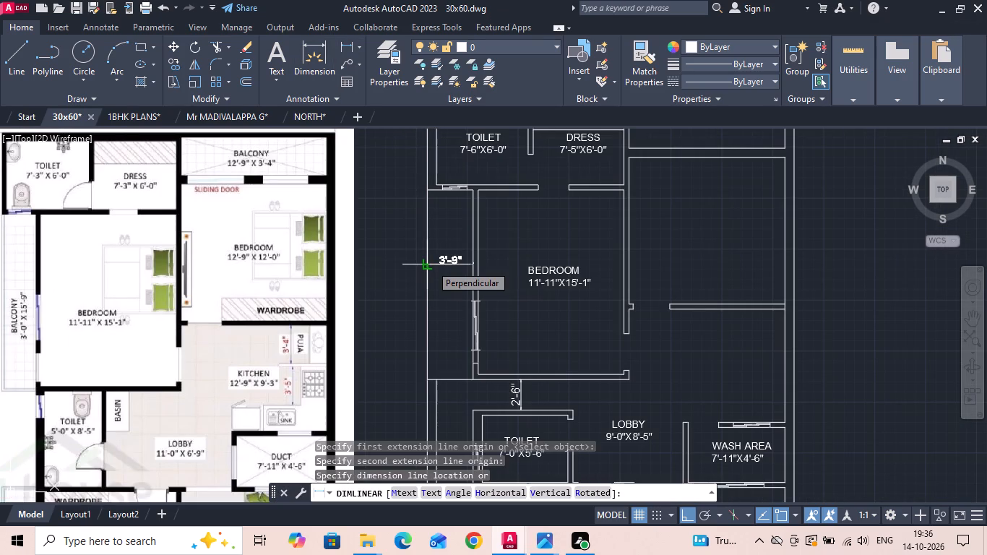
pyautogui.press('Escape')
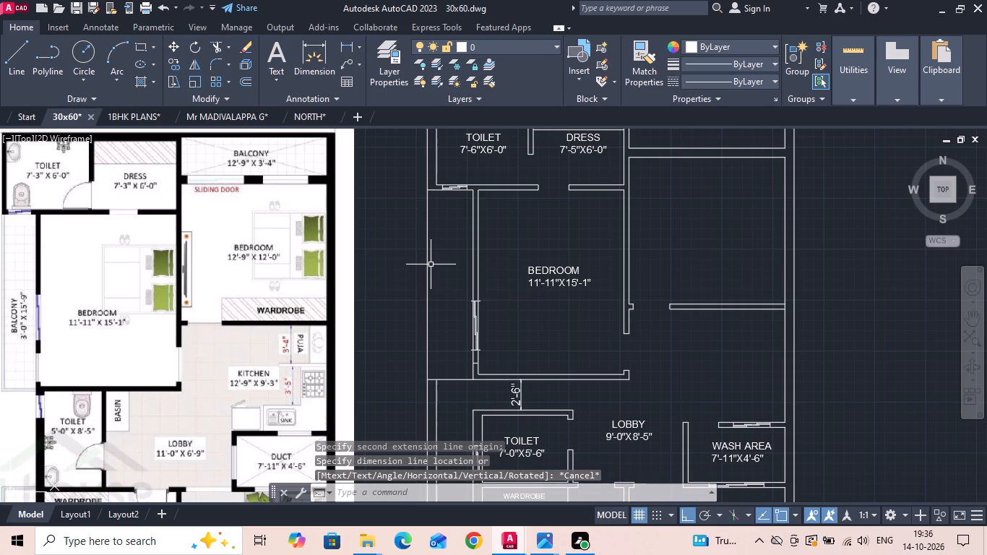
# Delete the 2'-6" dimension between the upper bedroom and the toilet below it.
pyautogui.scroll(-1, 439, 257)
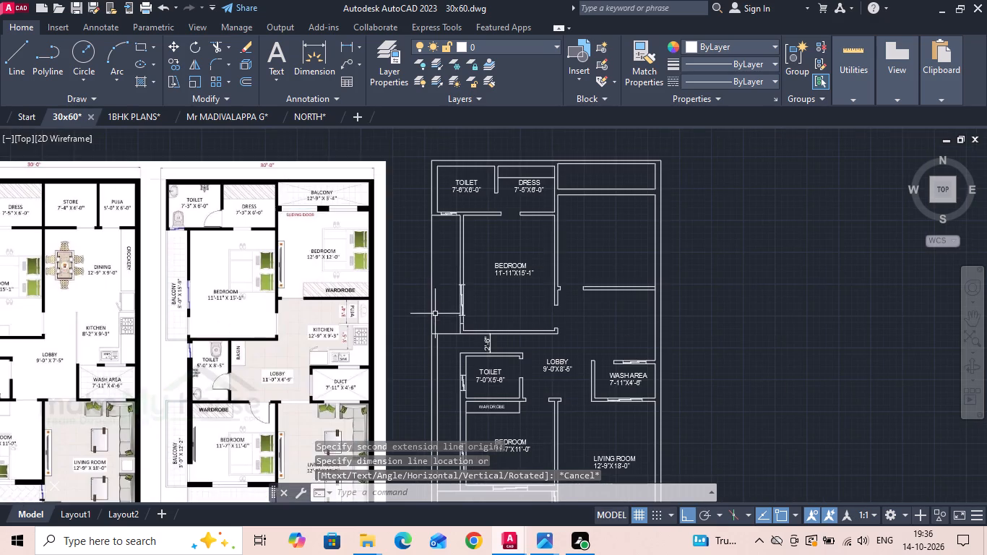
pyautogui.moveTo(438, 311); pyautogui.dragTo(457, 251, button='middle')
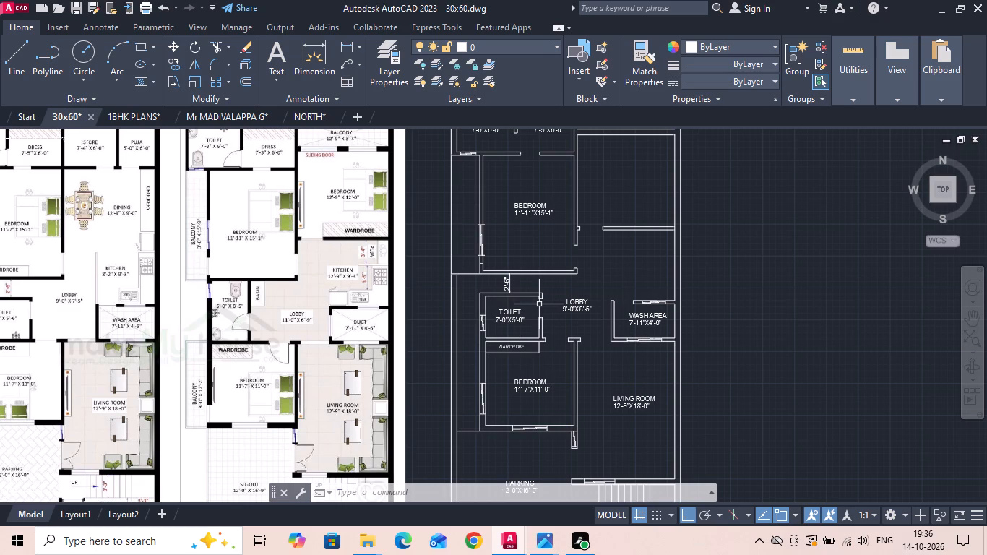
pyautogui.scroll(1, 539, 304)
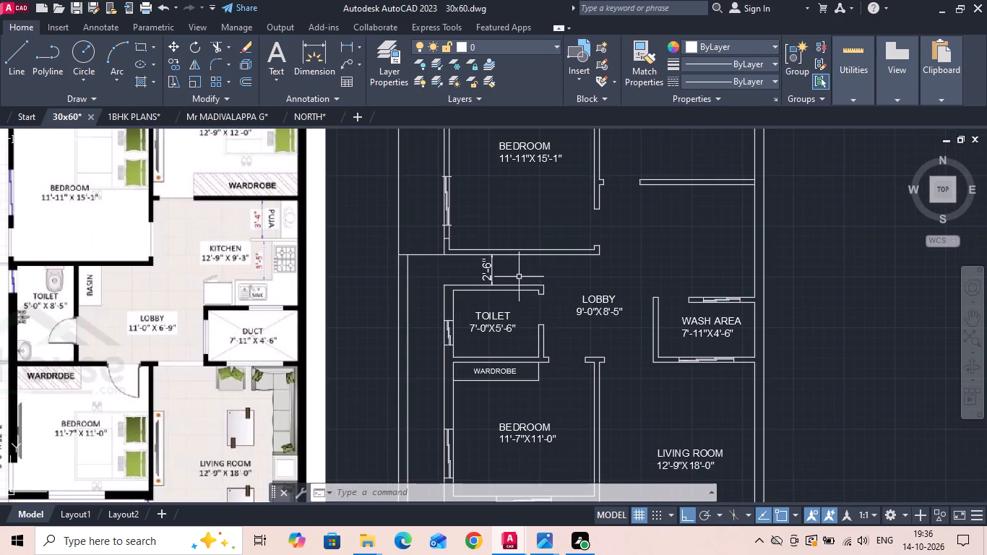
pyautogui.click(518, 270)
pyautogui.click(476, 270)
pyautogui.press('Delete')
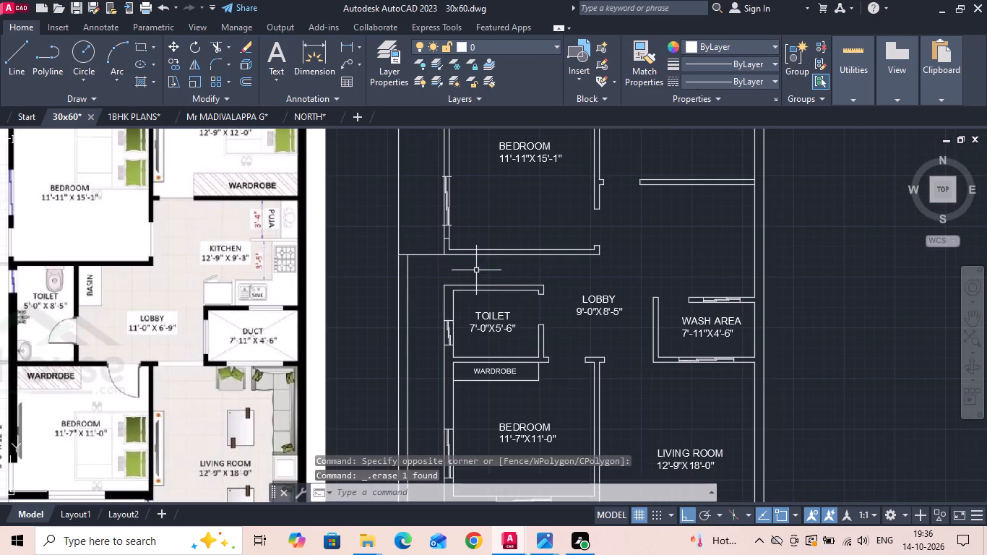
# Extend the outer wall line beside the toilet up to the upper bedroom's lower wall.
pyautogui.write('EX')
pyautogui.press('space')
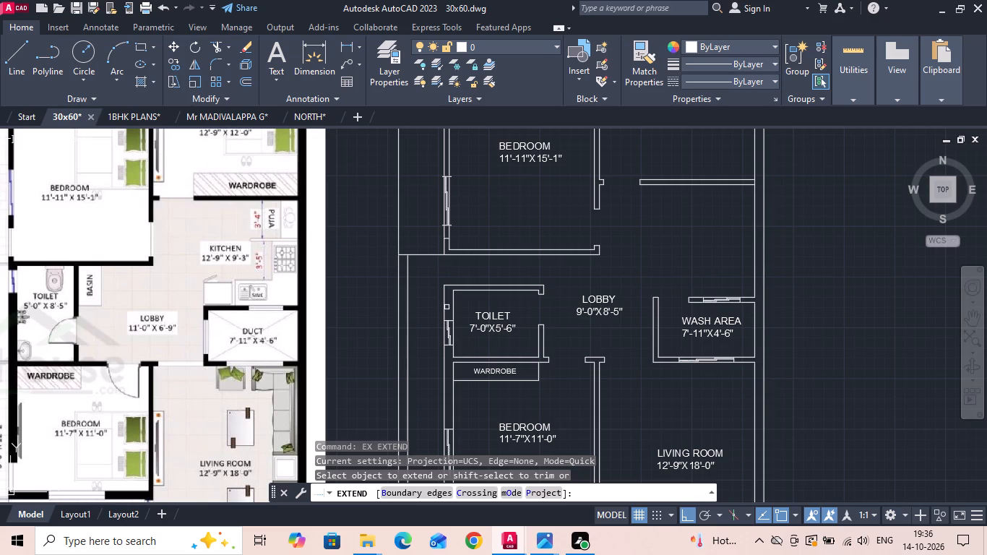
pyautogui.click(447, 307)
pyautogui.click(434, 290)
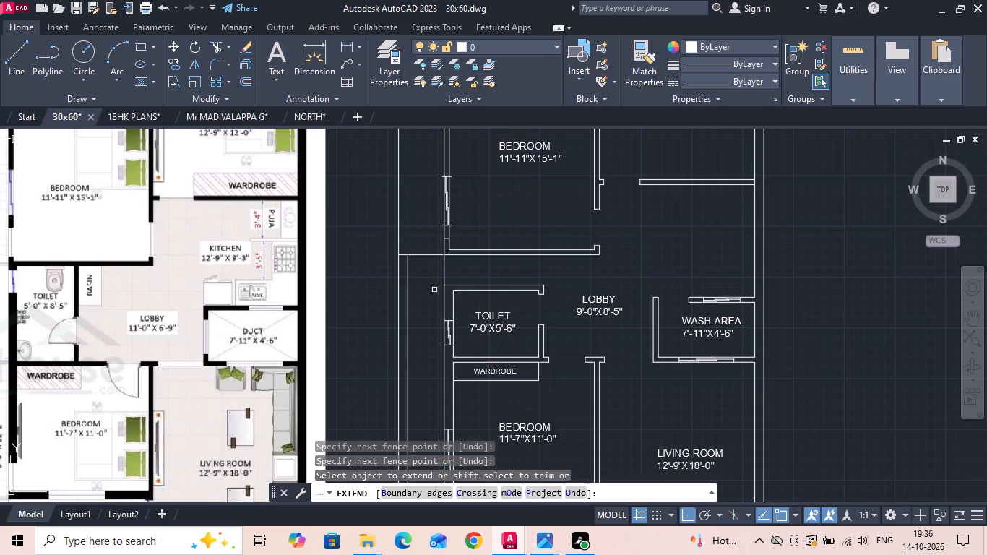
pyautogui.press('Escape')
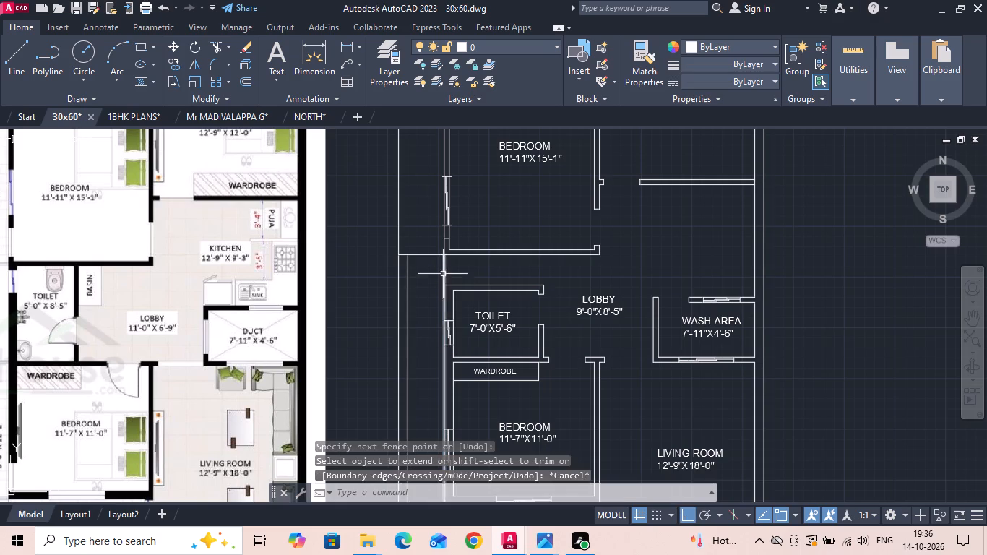
# Delete the outer wall line running beside the toilet and the lower bedroom.
pyautogui.click(442, 270)
pyautogui.press('Delete')
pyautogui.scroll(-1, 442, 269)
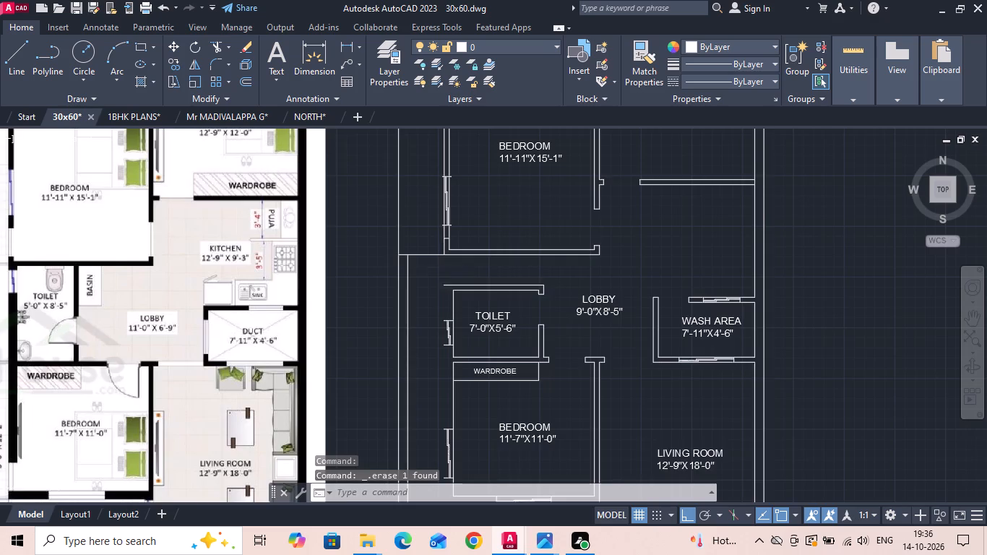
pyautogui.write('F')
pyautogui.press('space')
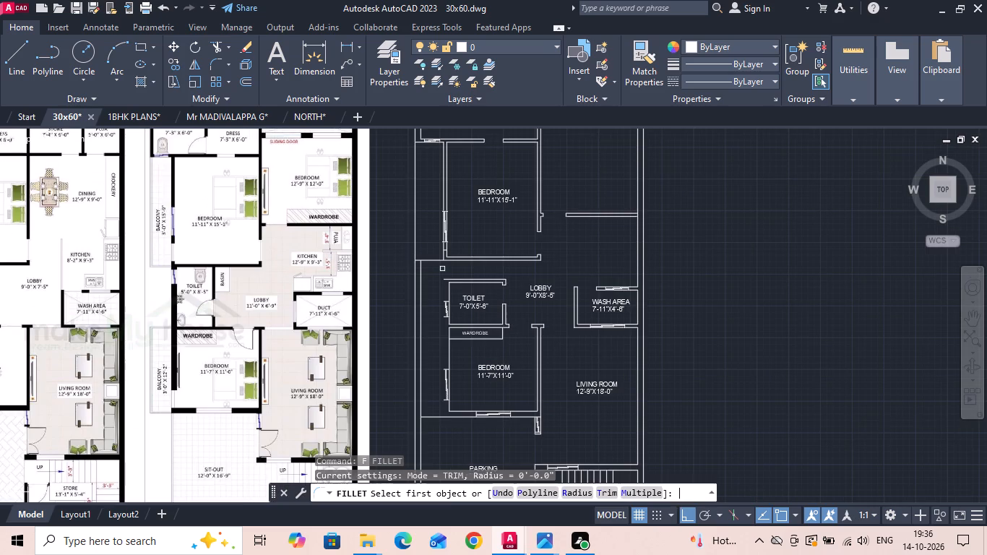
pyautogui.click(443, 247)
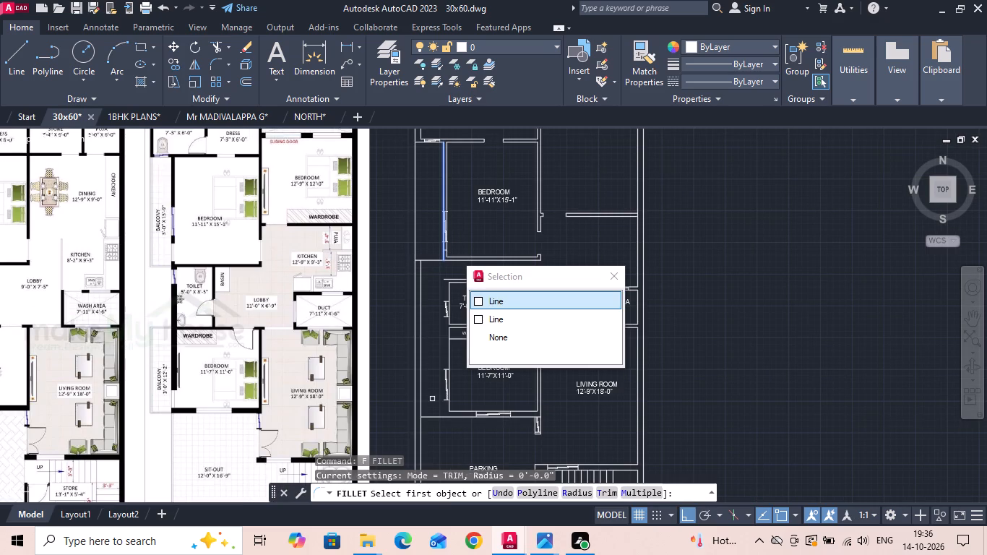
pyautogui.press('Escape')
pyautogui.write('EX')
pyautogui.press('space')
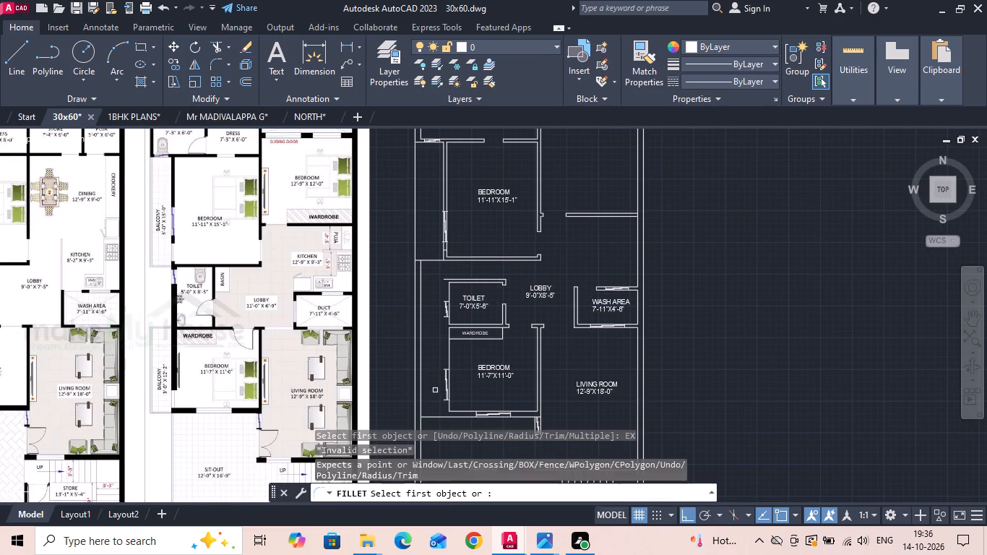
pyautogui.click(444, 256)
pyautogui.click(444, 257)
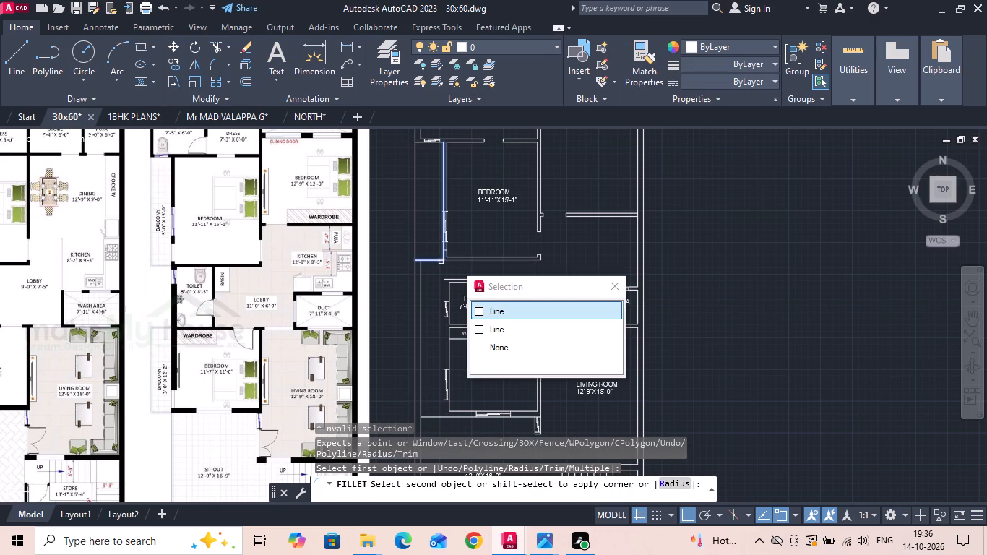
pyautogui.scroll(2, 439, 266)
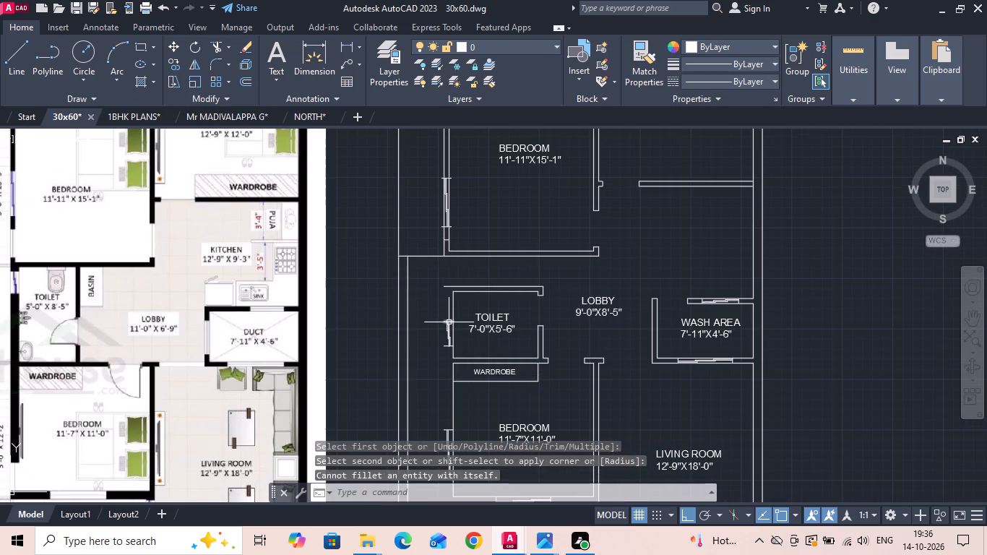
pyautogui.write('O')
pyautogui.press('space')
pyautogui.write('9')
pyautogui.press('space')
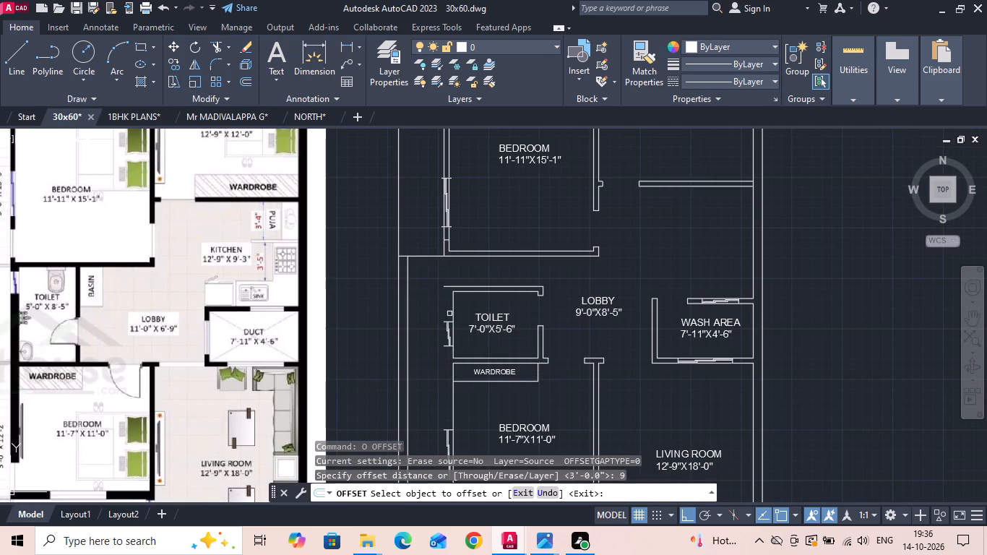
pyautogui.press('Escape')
# Extend the upper bedroom's outer balcony-side wall line down past the toilet and the lower bedroom.
pyautogui.write('EX')
pyautogui.press('space')
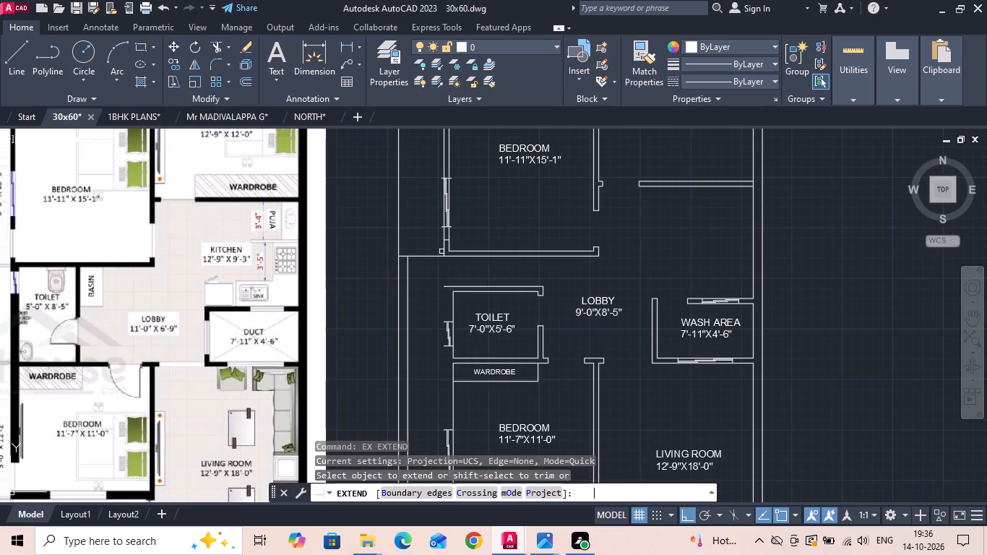
pyautogui.scroll(-1, 441, 251)
pyautogui.click(443, 251)
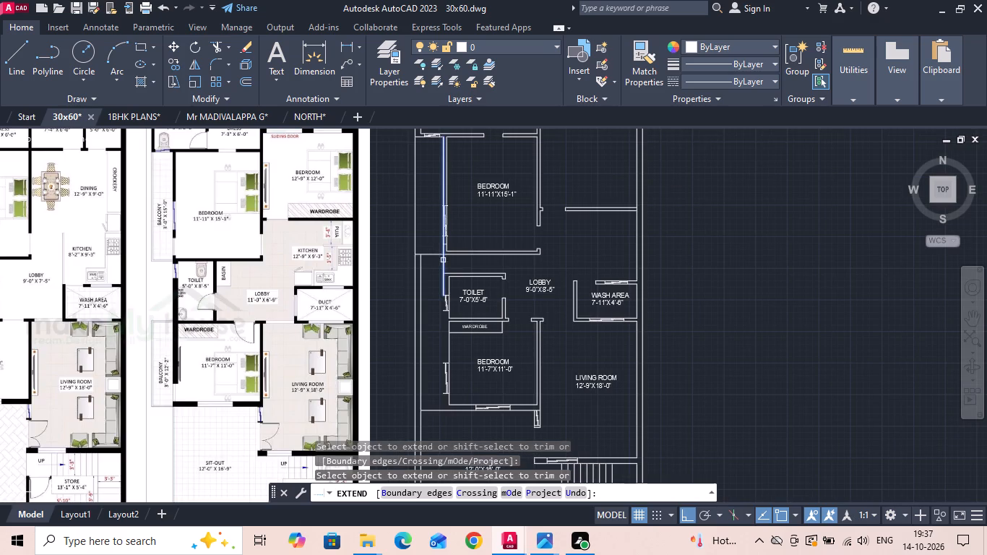
pyautogui.tripleClick(443, 263)
pyautogui.tripleClick(444, 264)
pyautogui.doubleClick(444, 264)
pyautogui.moveTo(444, 264); pyautogui.dragTo(444, 274)
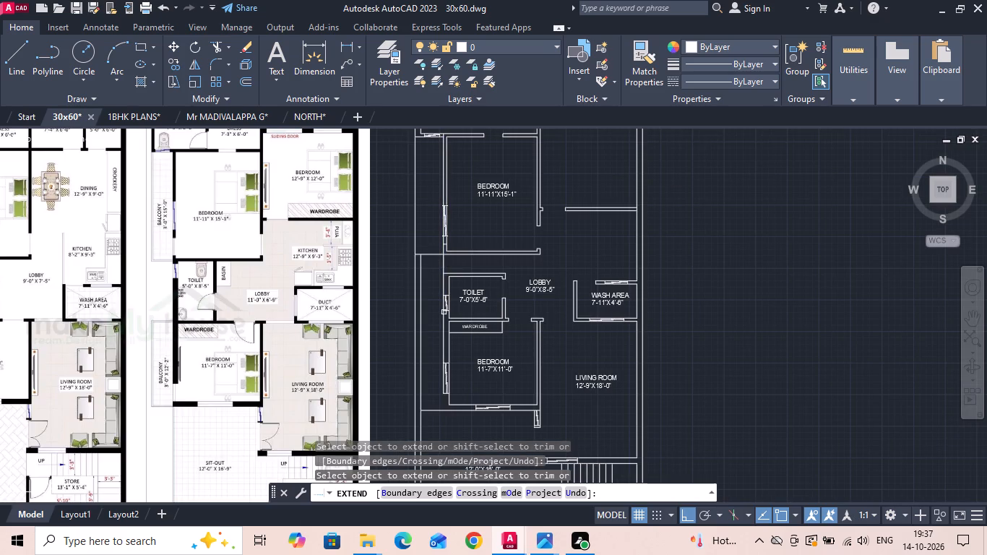
pyautogui.click(444, 345)
pyautogui.press('Escape')
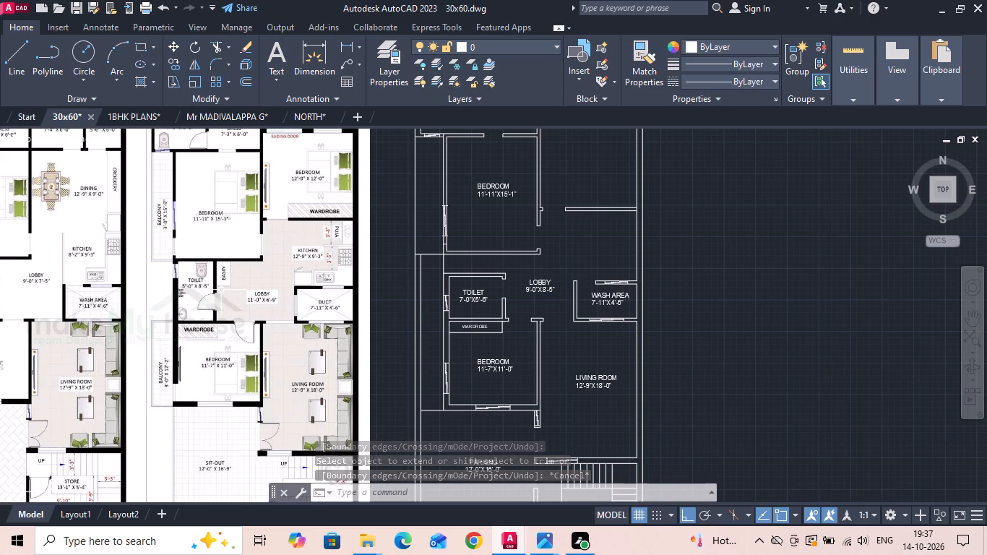
# Delete the two horizontal lines of the toilet's upper wall facing the upper bedroom.
pyautogui.scroll(2, 479, 277)
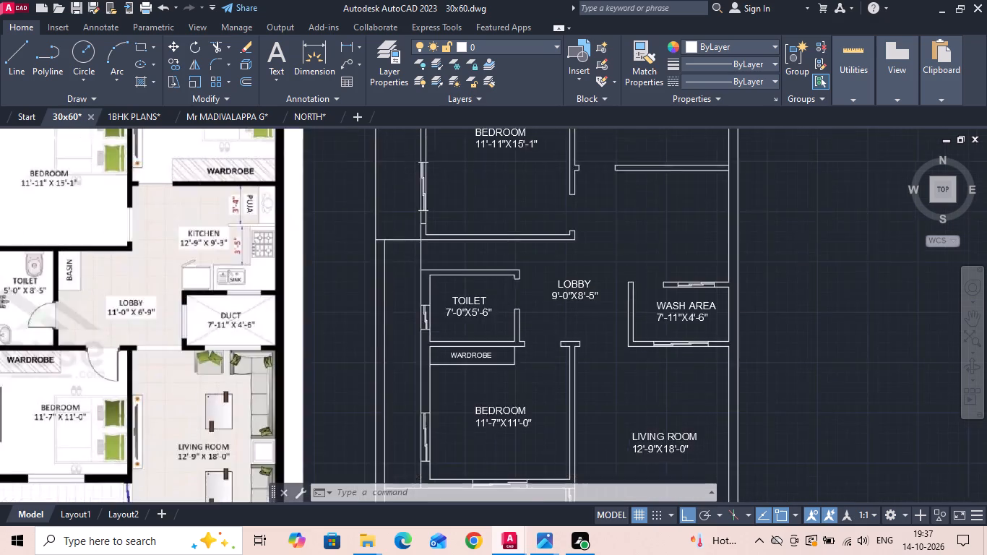
pyautogui.scroll(1, 522, 275)
pyautogui.moveTo(499, 285); pyautogui.dragTo(487, 266)
pyautogui.click(475, 231)
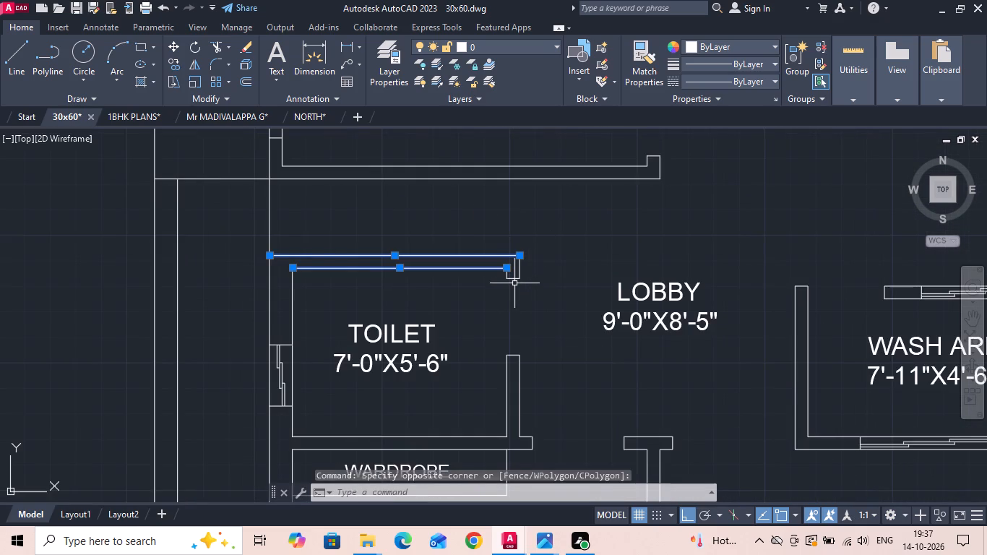
pyautogui.press('Delete')
pyautogui.scroll(-3, 513, 284)
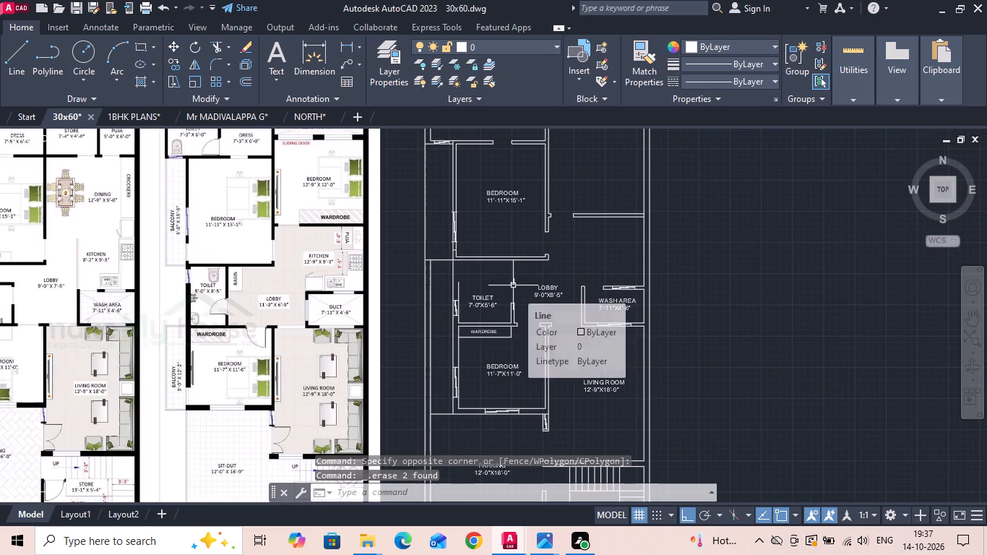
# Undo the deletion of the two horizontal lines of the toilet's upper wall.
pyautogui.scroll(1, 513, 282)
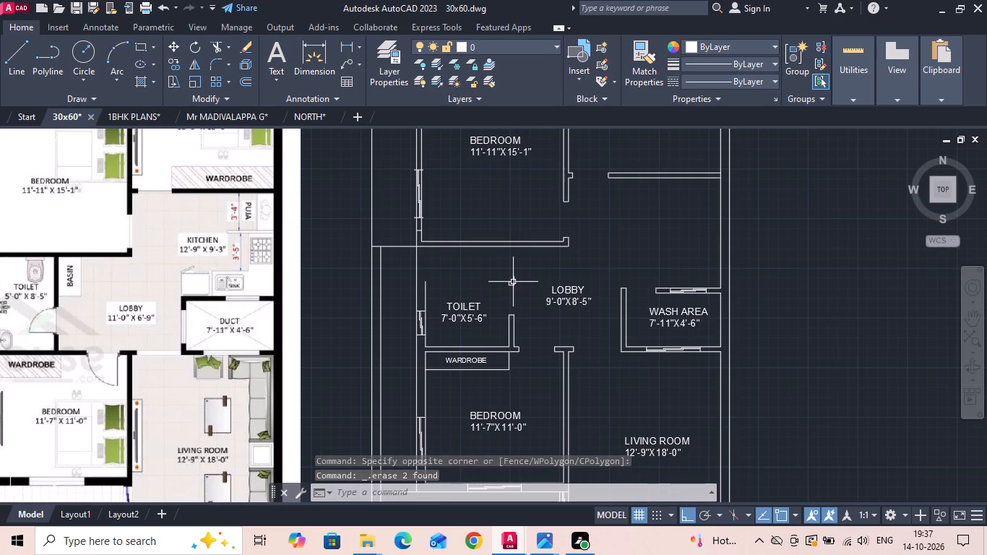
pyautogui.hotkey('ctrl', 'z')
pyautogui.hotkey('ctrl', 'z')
# Delete the two horizontal lines of the toilet's upper wall facing the upper bedroom.
pyautogui.moveTo(470, 289); pyautogui.dragTo(468, 290)
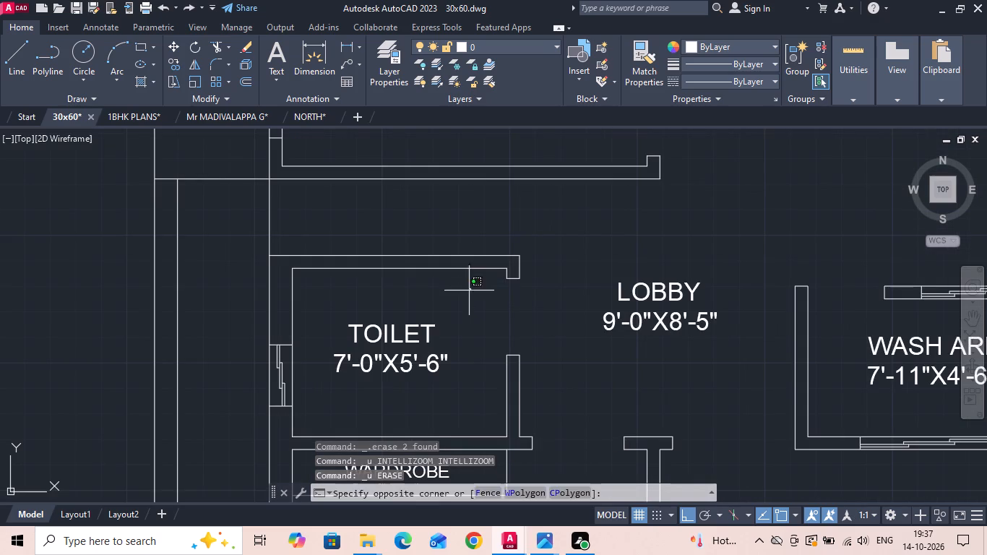
pyautogui.moveTo(468, 290); pyautogui.dragTo(462, 275)
pyautogui.click(456, 255)
pyautogui.press('Delete')
# Extend the toilet's lobby-side wall lines and the inner line of its balcony-side wall up to the upper bedroom's lower wall.
pyautogui.write('EX')
pyautogui.press('space')
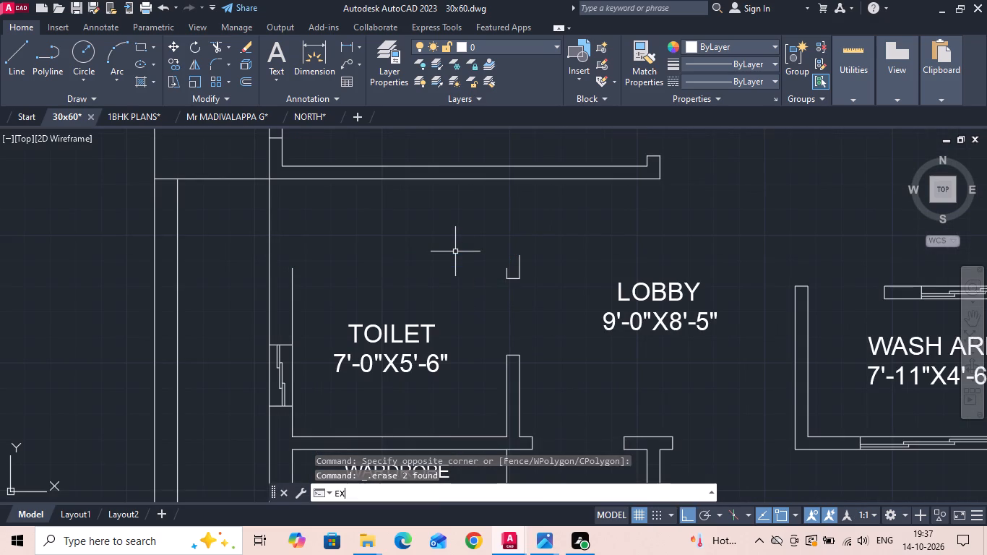
pyautogui.moveTo(456, 261); pyautogui.dragTo(462, 262)
pyautogui.moveTo(507, 261); pyautogui.dragTo(530, 259)
pyautogui.moveTo(472, 283); pyautogui.dragTo(490, 276)
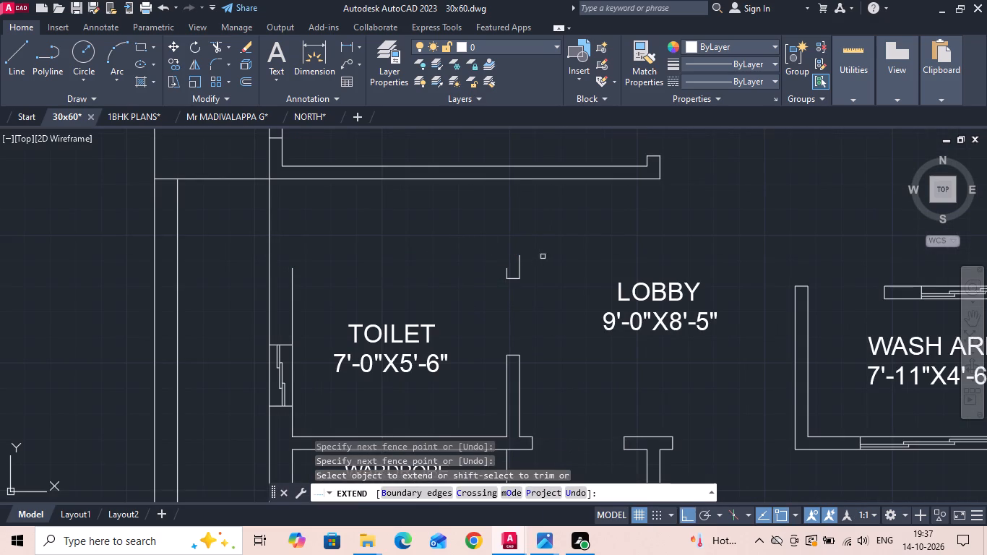
pyautogui.moveTo(543, 257); pyautogui.dragTo(533, 266)
pyautogui.click(499, 275)
pyautogui.moveTo(343, 285); pyautogui.dragTo(324, 289)
pyautogui.click(286, 269)
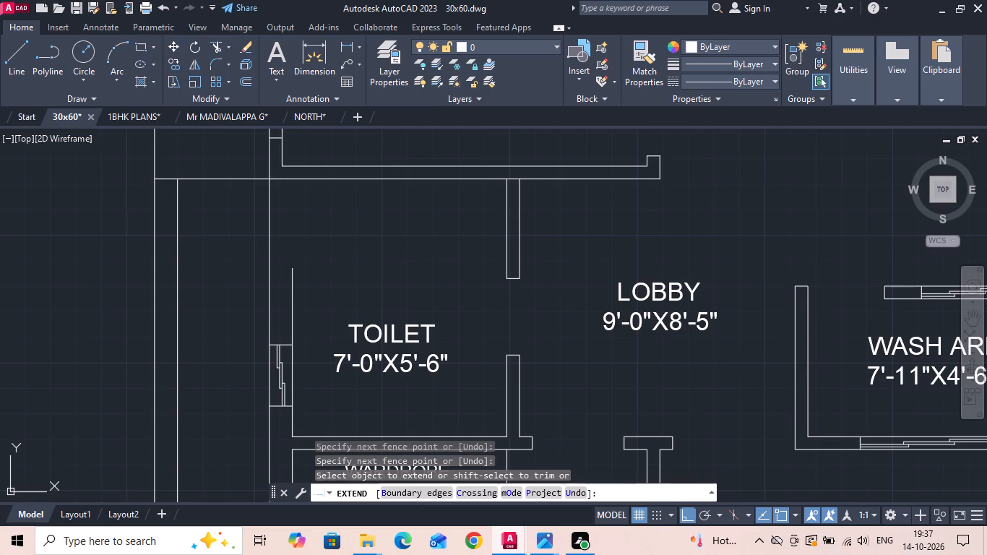
pyautogui.click(318, 286)
pyautogui.scroll(-2, 348, 264)
pyautogui.press('Escape')
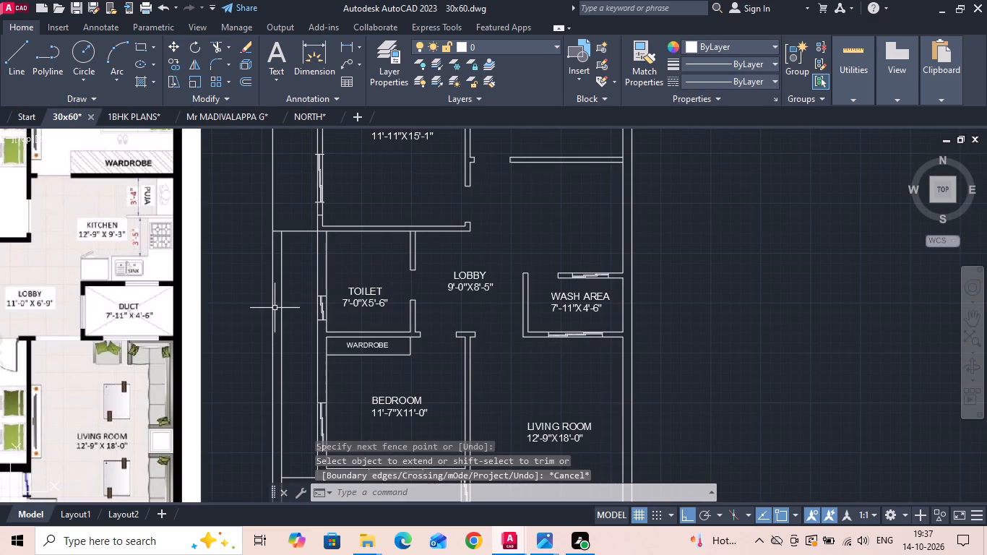
# Delete the inner vertical line of the plot boundary running beside the toilet and the lower bedroom.
pyautogui.click(280, 304)
pyautogui.press('Delete')
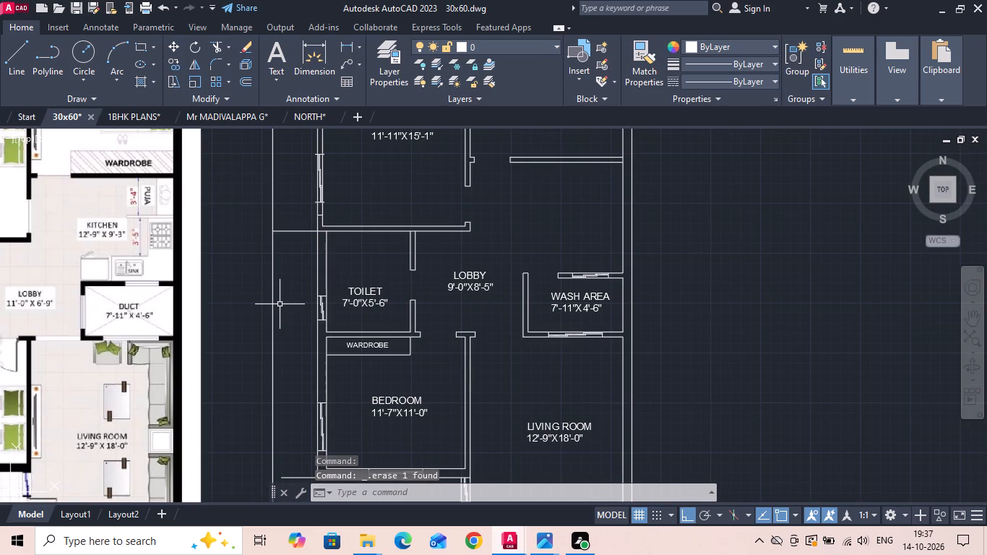
# Extend the toilet's lower wall line across the balcony strip to the outer boundary line.
pyautogui.scroll(-2, 280, 304)
pyautogui.scroll(1, 288, 338)
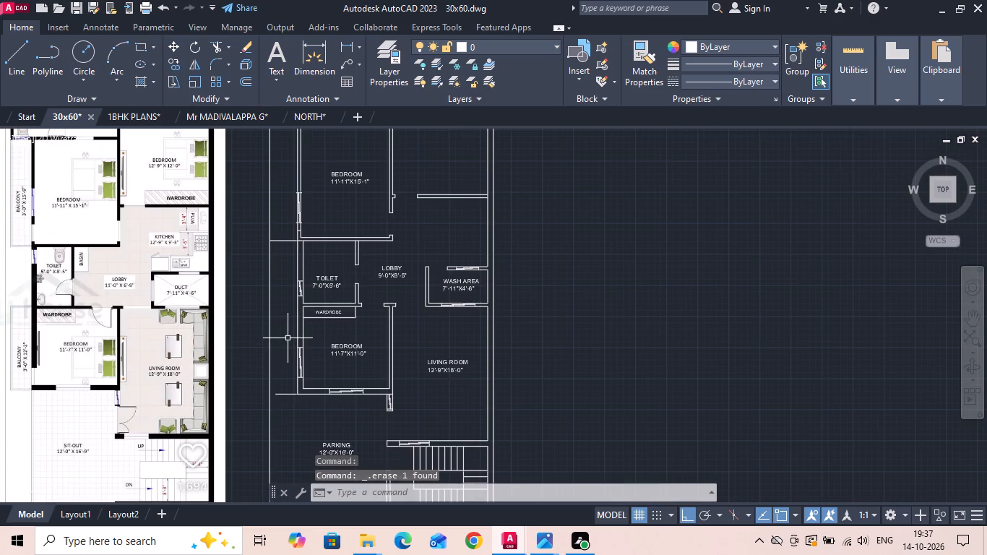
pyautogui.moveTo(288, 338); pyautogui.dragTo(334, 340, button='middle')
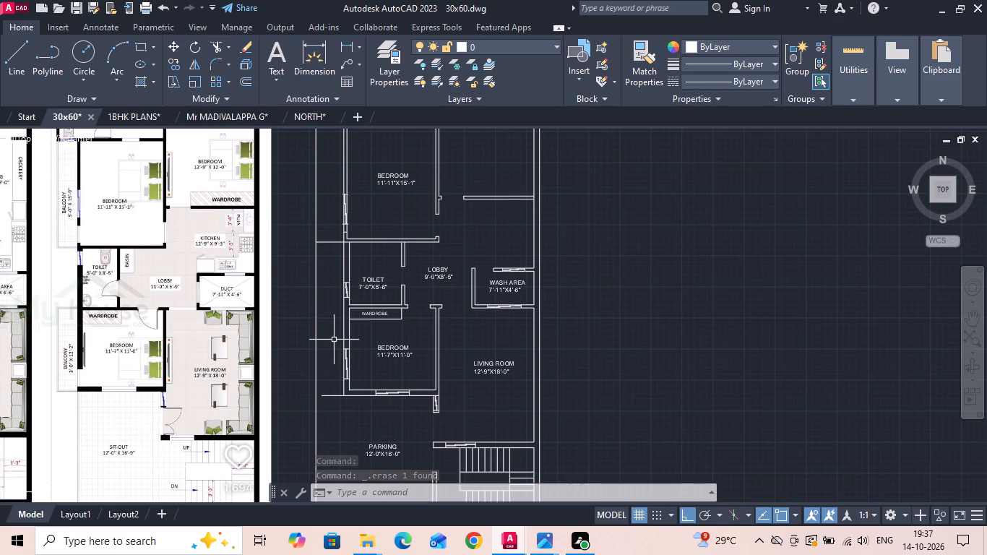
pyautogui.write('EX')
pyautogui.press('space')
pyautogui.scroll(2, 340, 317)
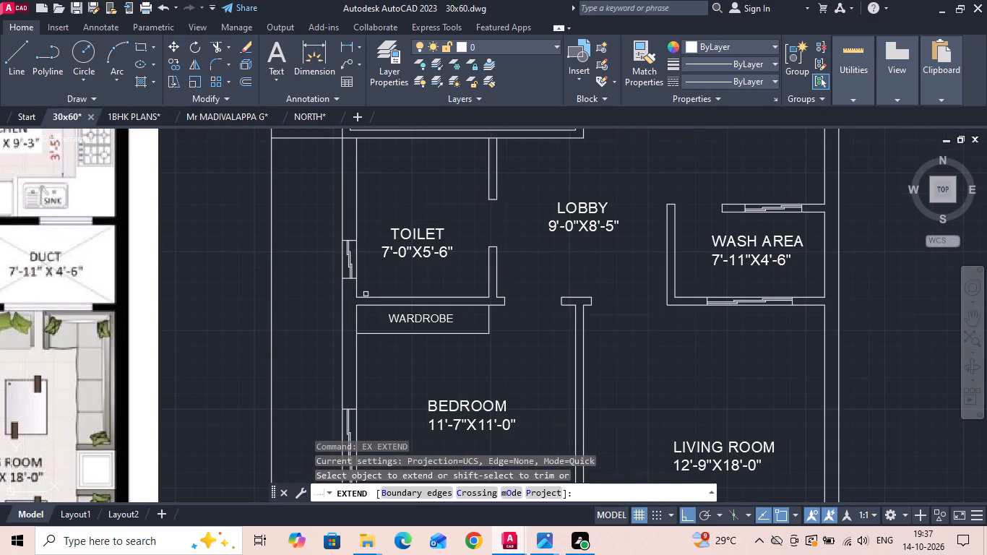
pyautogui.click(366, 296)
pyautogui.click(350, 296)
pyautogui.scroll(-3, 326, 323)
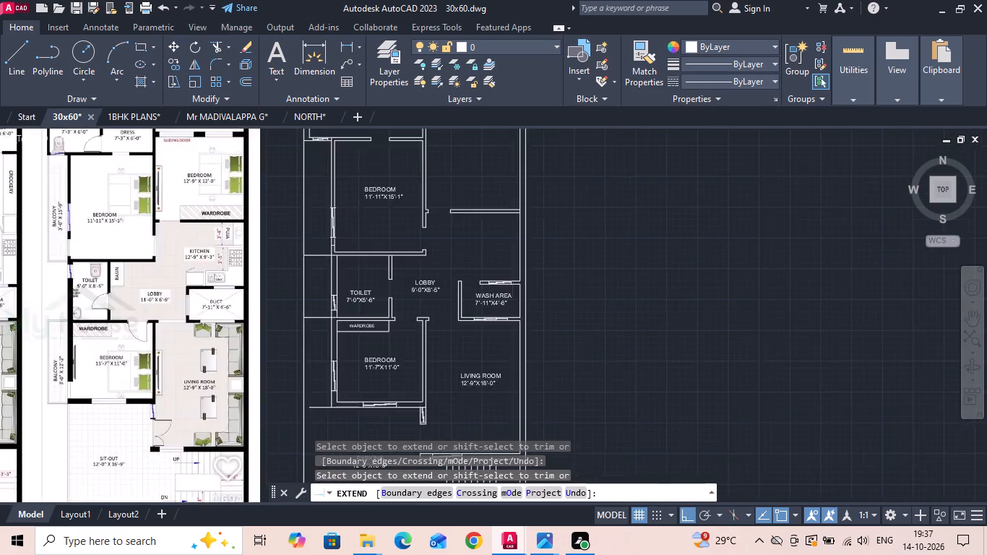
pyautogui.press('Escape')
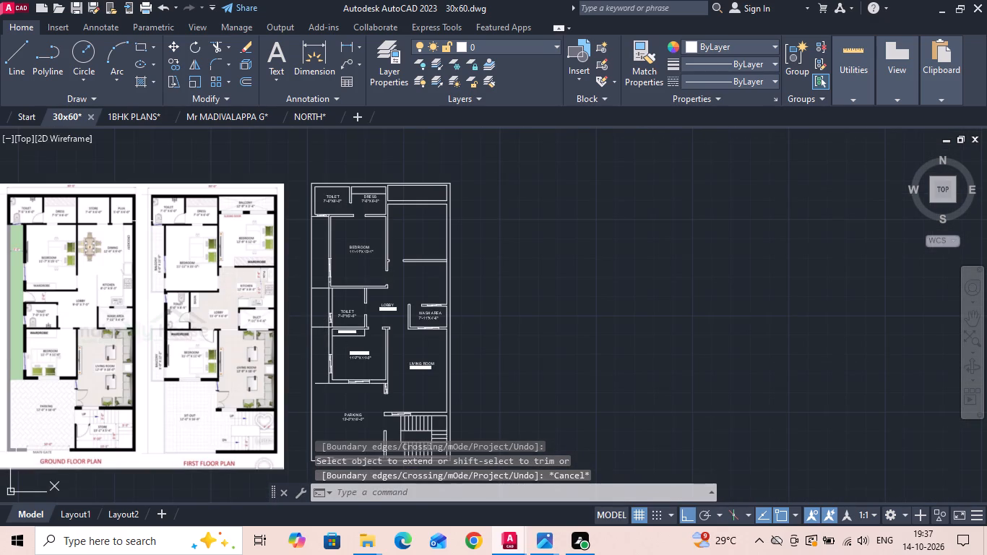
# Move the upper bedroom's balcony-side window up along its wall, following the first-floor reference plan.
pyautogui.scroll(2, 136, 215)
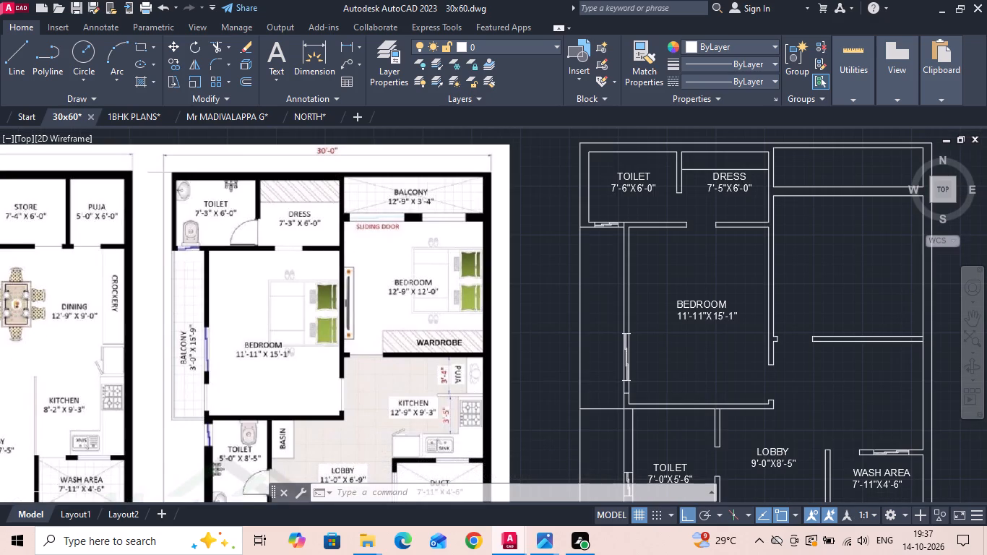
pyautogui.scroll(-1, 408, 275)
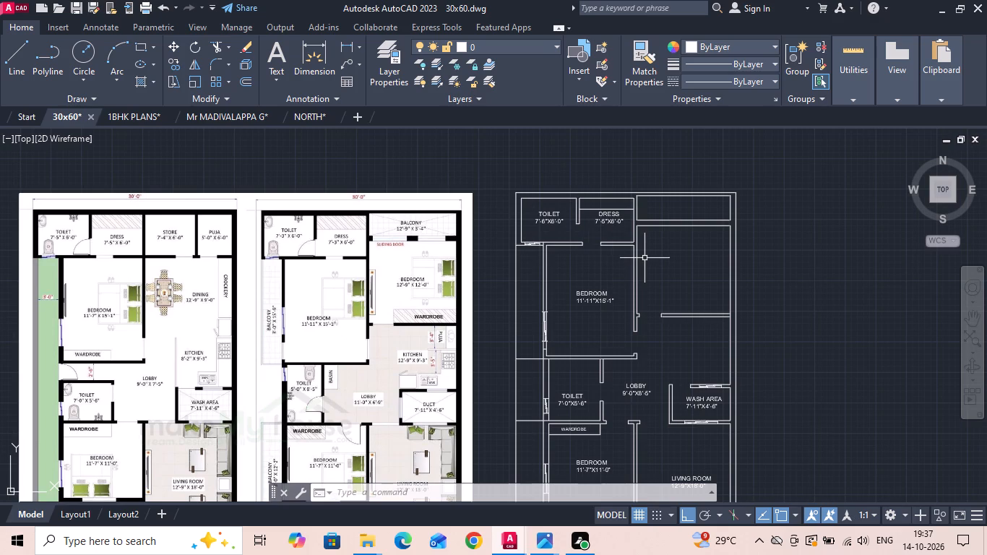
pyautogui.moveTo(591, 312); pyautogui.dragTo(585, 246, button='middle')
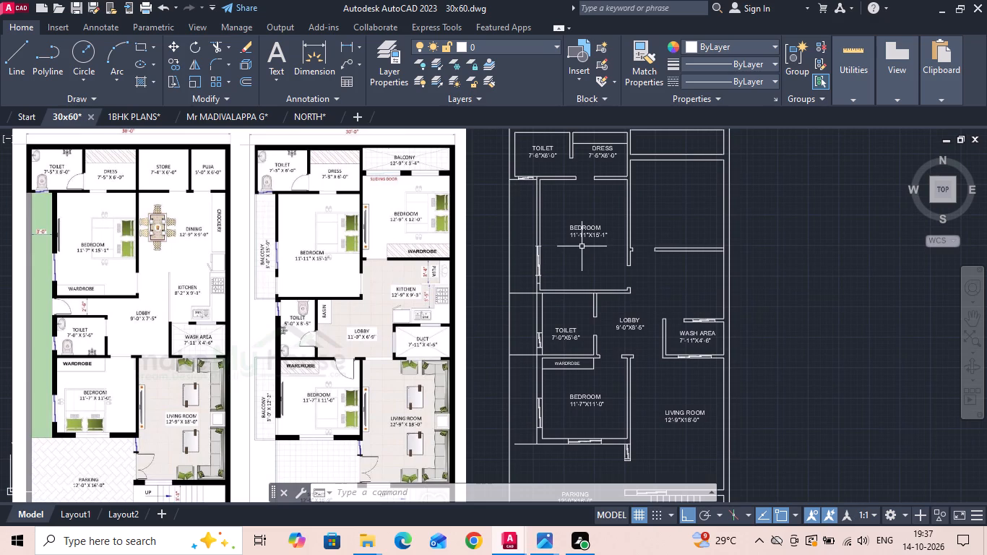
pyautogui.scroll(4, 564, 247)
pyautogui.scroll(-2, 459, 248)
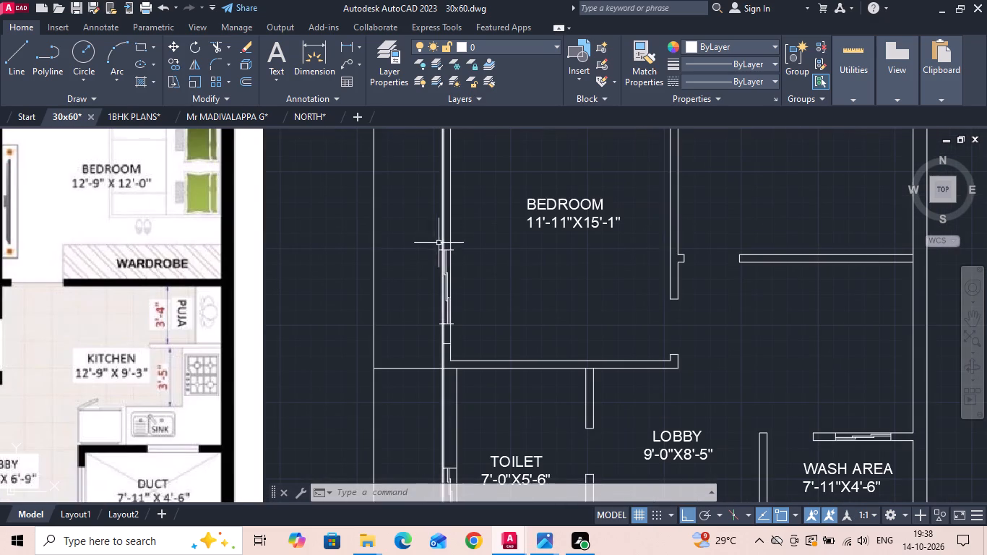
pyautogui.click(415, 332)
pyautogui.click(488, 238)
pyautogui.rightClick(488, 238)
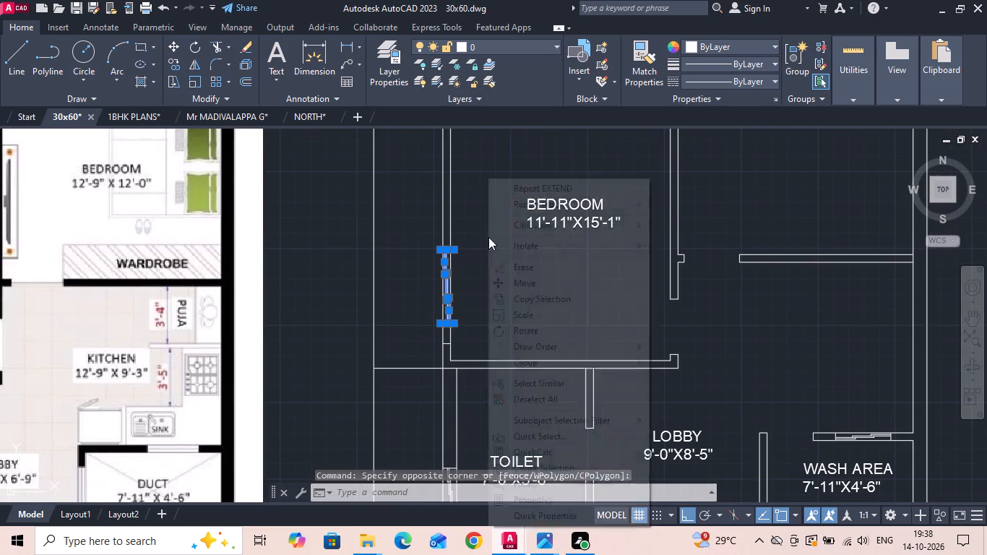
pyautogui.click(500, 282)
pyautogui.click(484, 336)
pyautogui.click(488, 259)
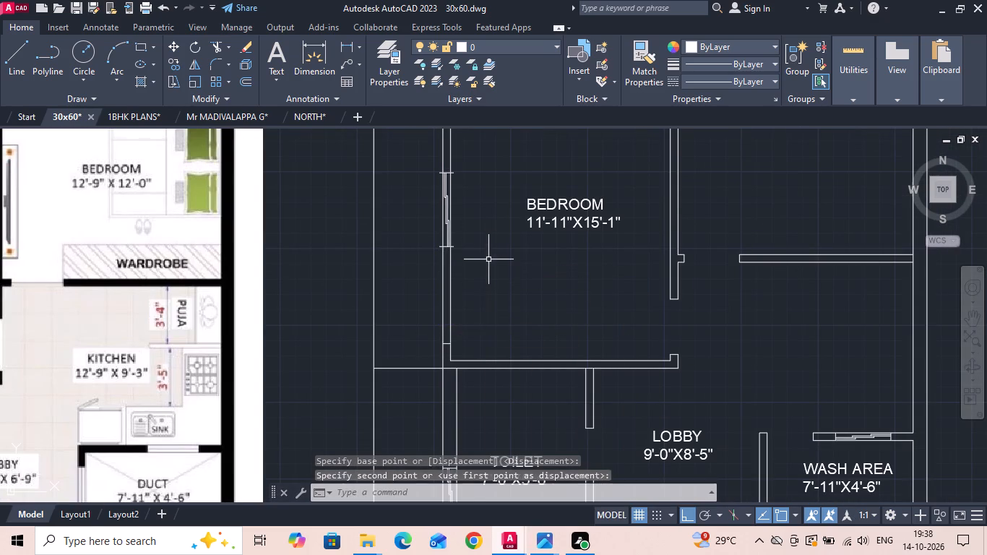
pyautogui.click(473, 309)
pyautogui.press('Escape')
# Delete the short leftover cross line in the upper bedroom's balcony-side wall below the window.
pyautogui.moveTo(422, 332); pyautogui.dragTo(432, 347)
pyautogui.click(460, 352)
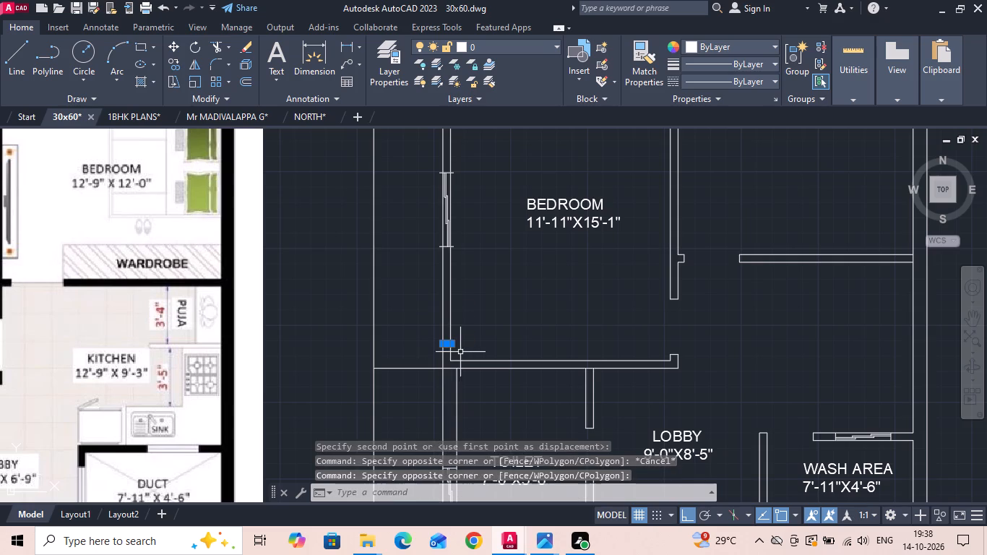
pyautogui.press('Delete')
# Measure the toilet's clear length between its upper and lower walls.
pyautogui.scroll(-2, 499, 288)
pyautogui.scroll(1, 492, 336)
pyautogui.moveTo(492, 336); pyautogui.dragTo(489, 322, button='middle')
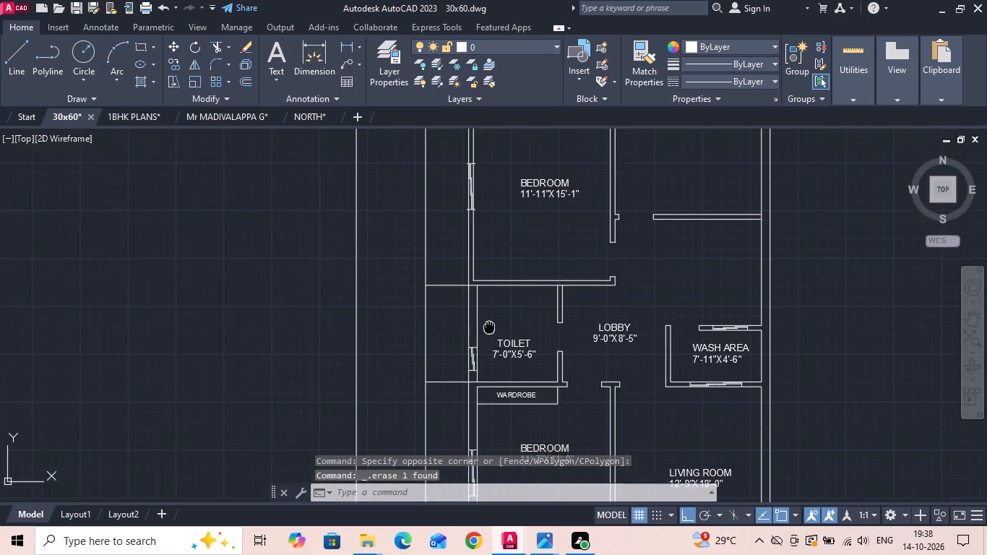
pyautogui.moveTo(489, 322); pyautogui.dragTo(488, 281, button='middle')
pyautogui.click(349, 43)
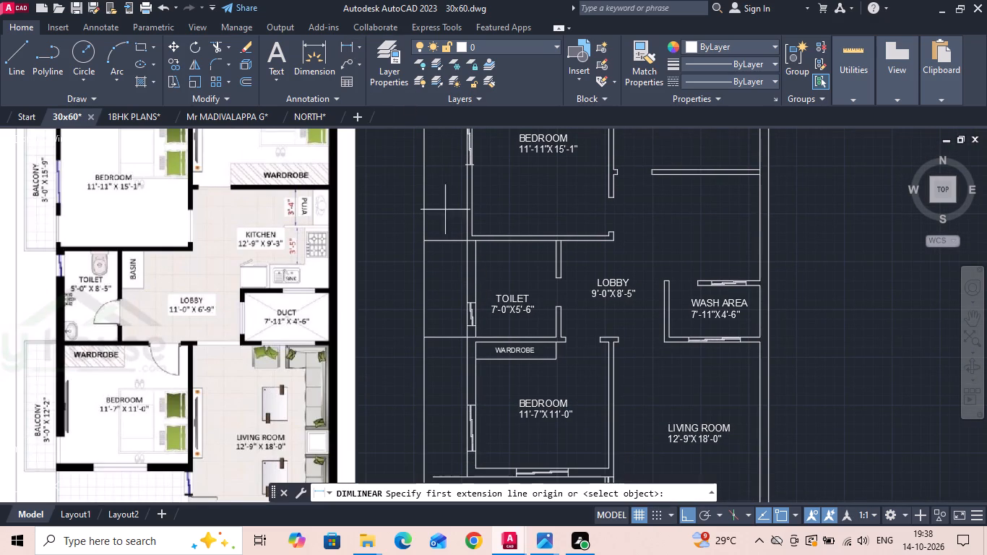
pyautogui.click(487, 243)
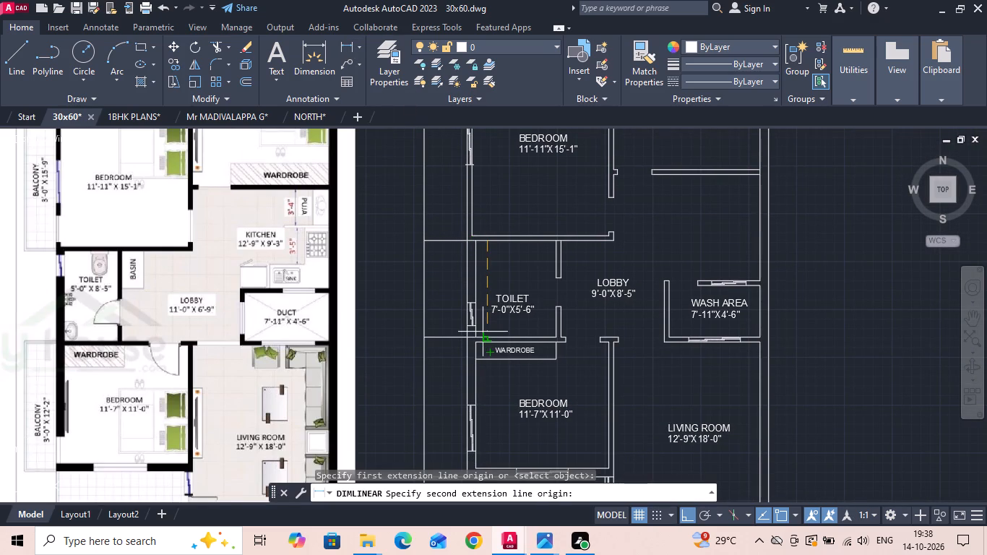
pyautogui.click(483, 335)
pyautogui.scroll(1, 483, 335)
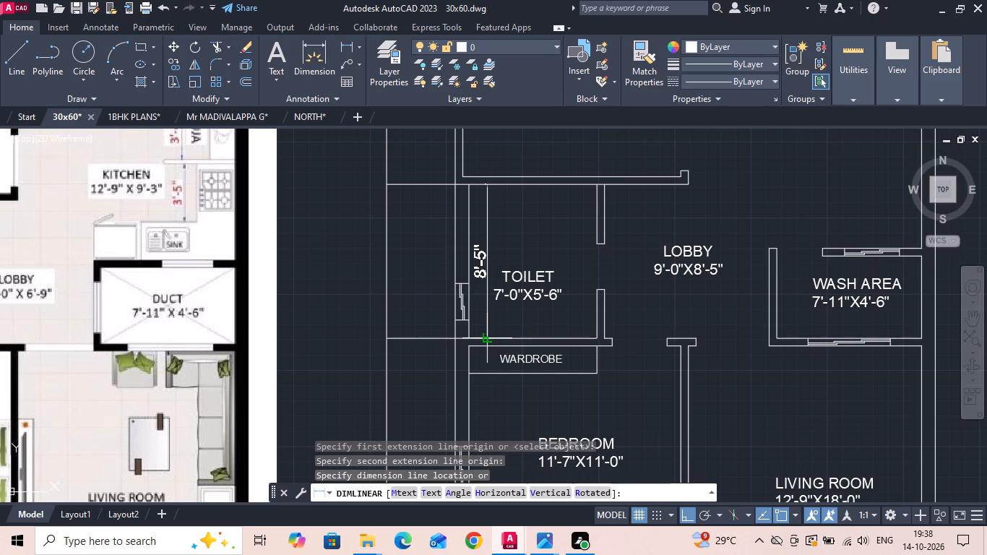
pyautogui.press('Escape')
pyautogui.scroll(-1, 483, 335)
# Move the toilet's room label straight up towards the middle of the enlarged room.
pyautogui.click(496, 300)
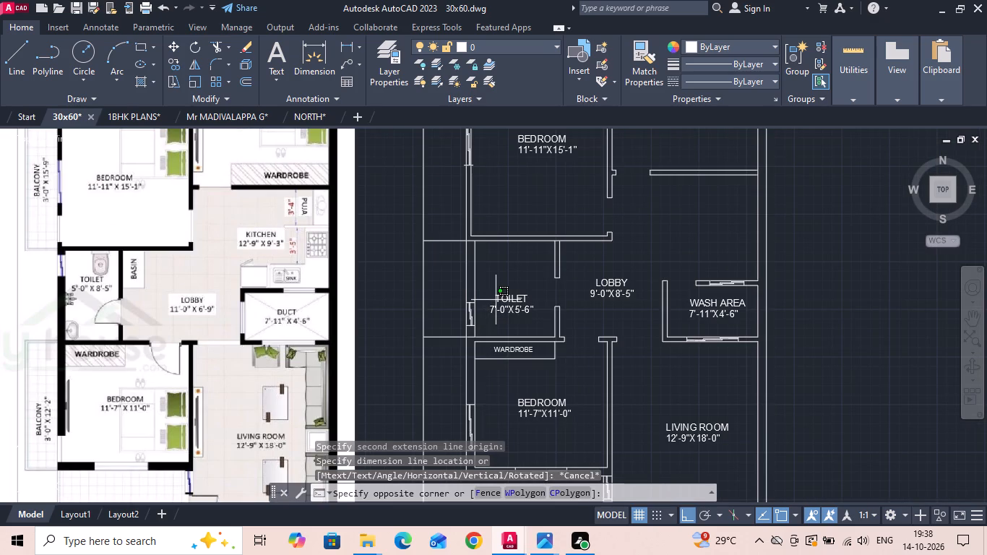
pyautogui.click(490, 281)
pyautogui.rightClick(490, 281)
pyautogui.click(521, 260)
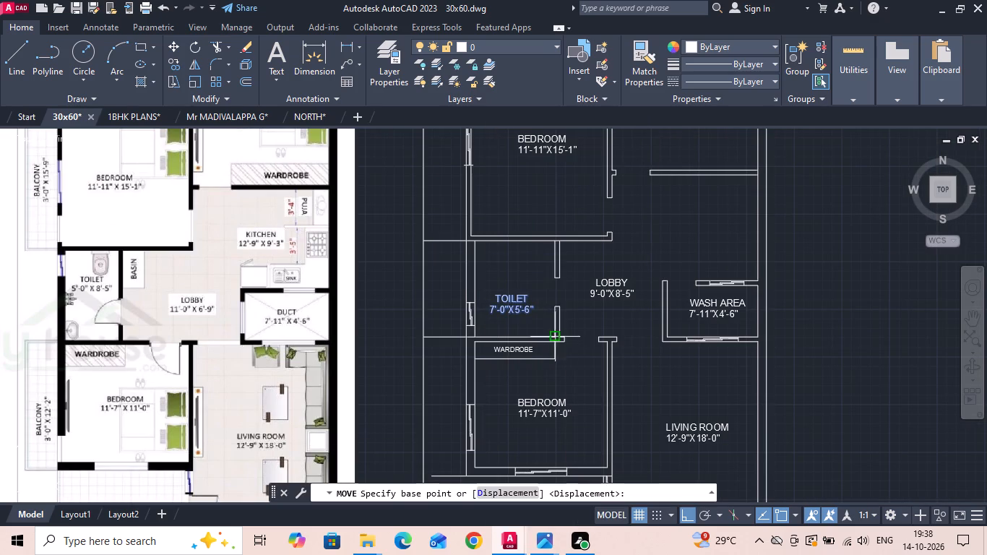
pyautogui.click(584, 388)
pyautogui.click(584, 364)
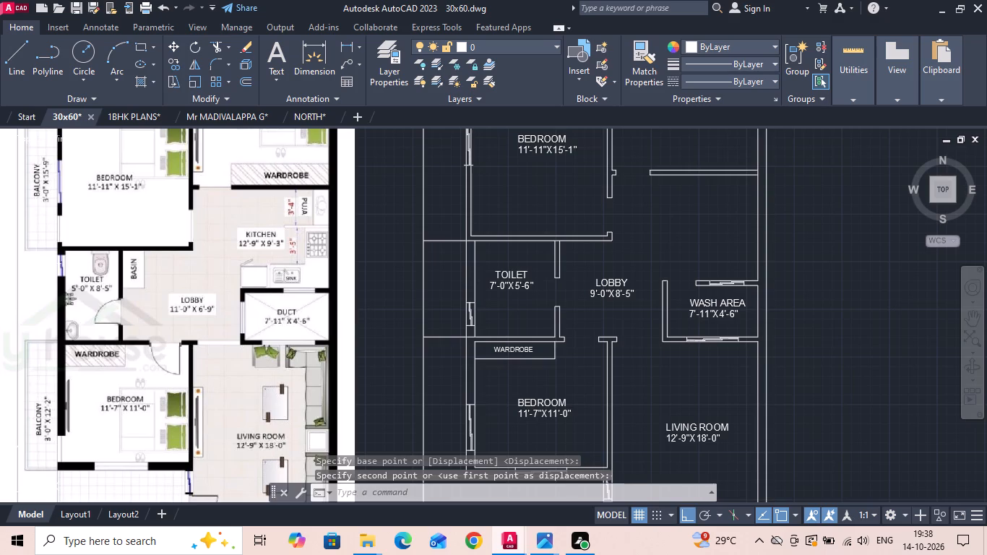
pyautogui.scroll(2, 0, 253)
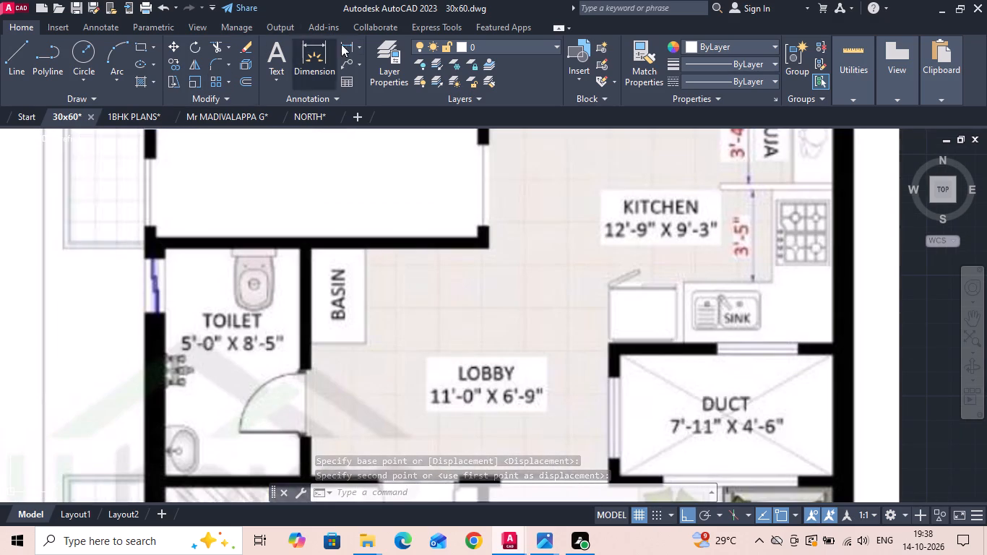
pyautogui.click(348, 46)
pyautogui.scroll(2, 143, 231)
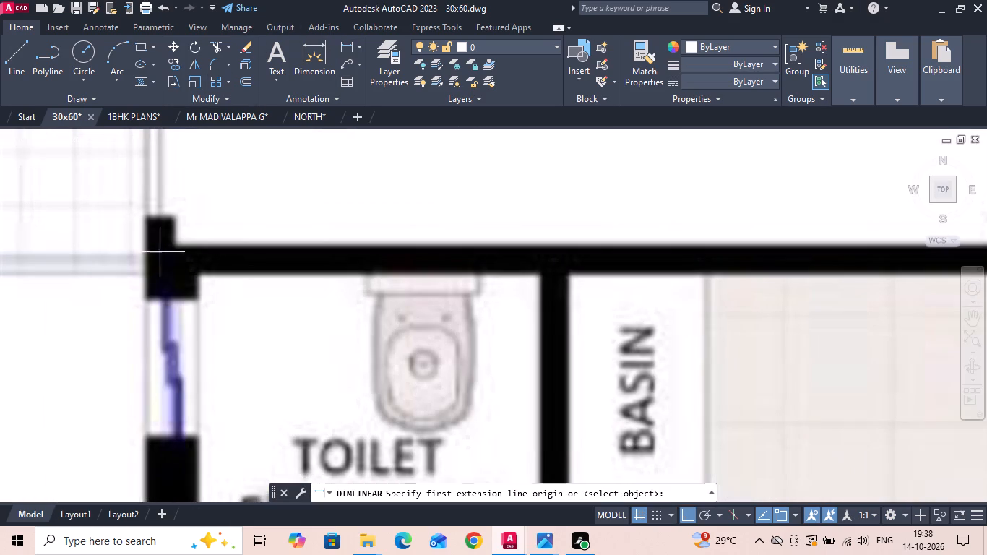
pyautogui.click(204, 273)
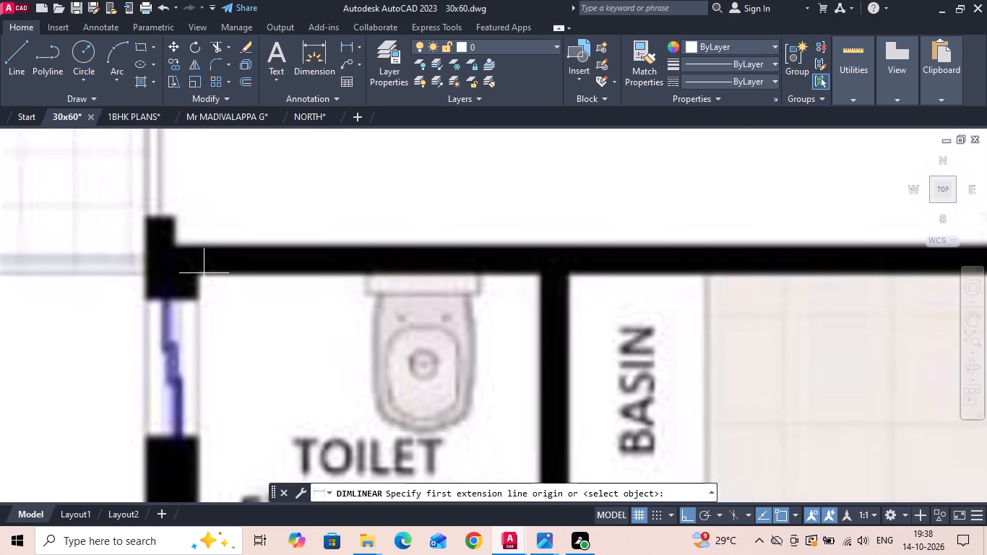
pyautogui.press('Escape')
# Offset the line between the upper bedroom and the toilet by 5 inches down into the toilet.
pyautogui.scroll(-5, 117, 261)
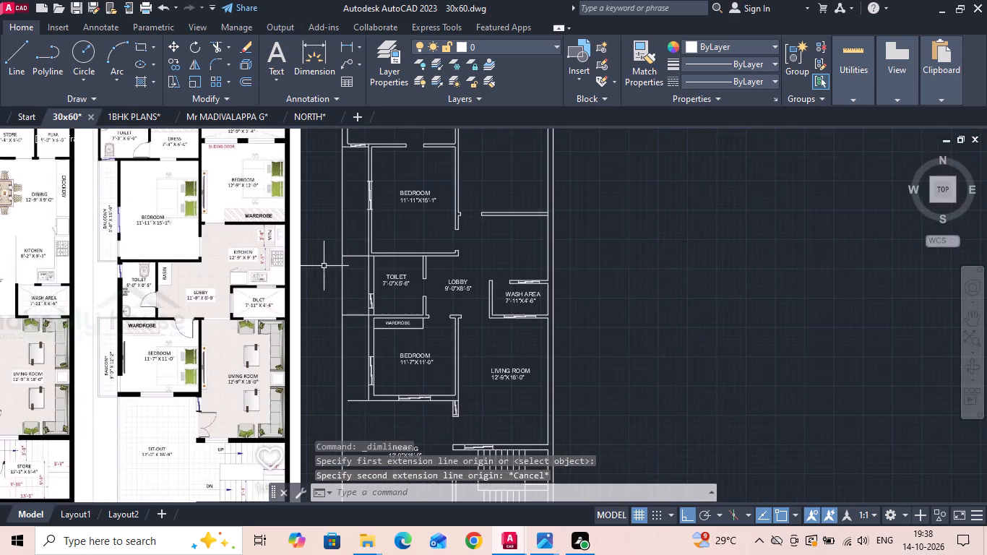
pyautogui.scroll(2, 367, 272)
pyautogui.write('O')
pyautogui.press('space')
pyautogui.press('5')
pyautogui.press('space')
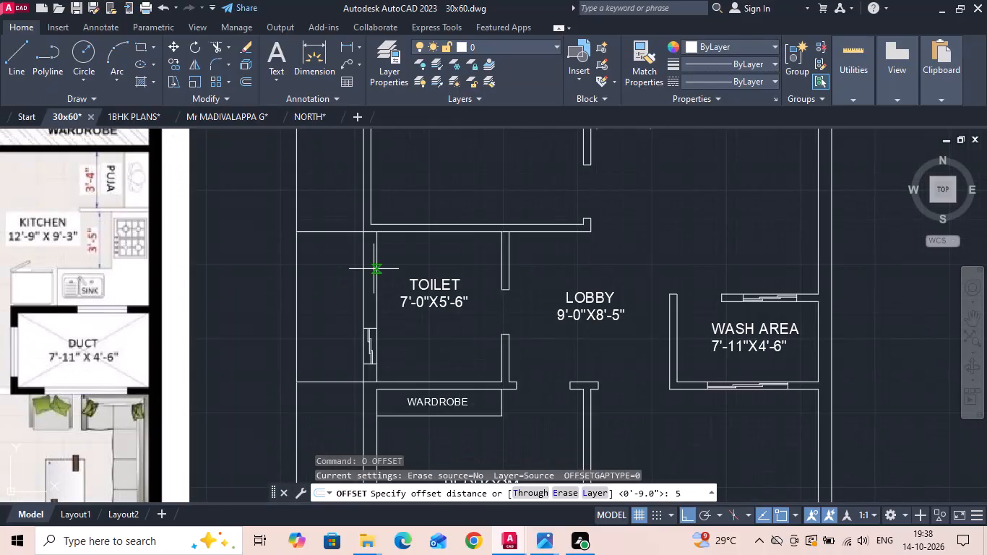
pyautogui.click(383, 233)
pyautogui.click(386, 249)
pyautogui.press('Escape')
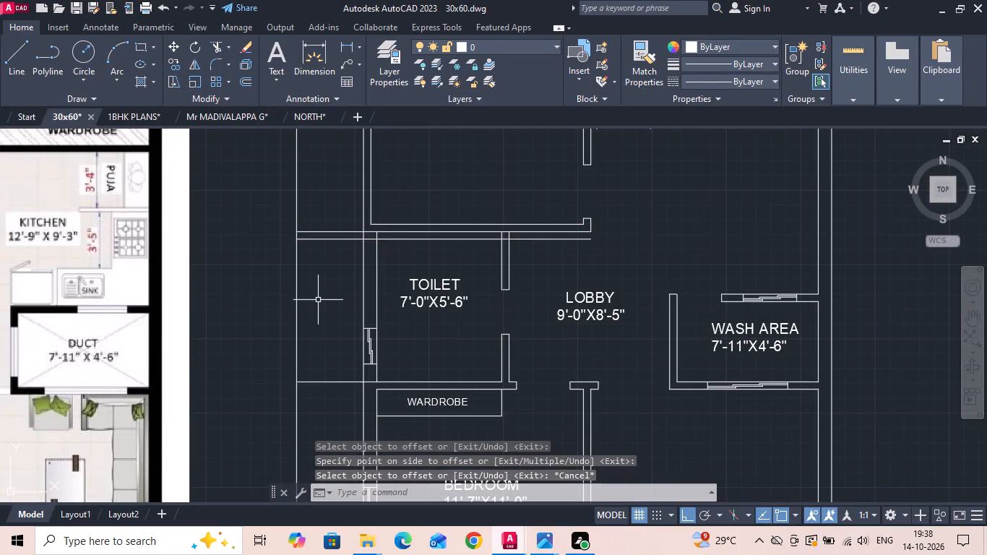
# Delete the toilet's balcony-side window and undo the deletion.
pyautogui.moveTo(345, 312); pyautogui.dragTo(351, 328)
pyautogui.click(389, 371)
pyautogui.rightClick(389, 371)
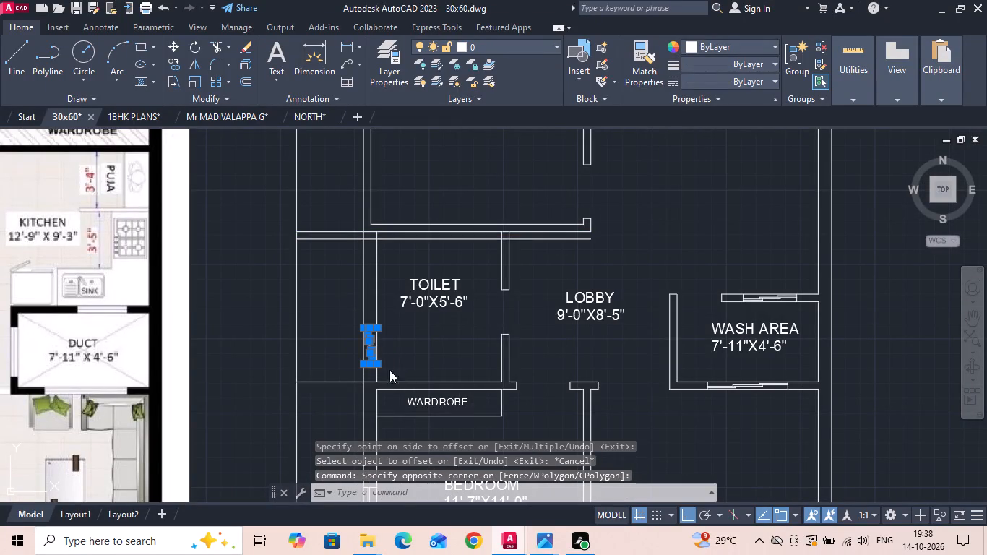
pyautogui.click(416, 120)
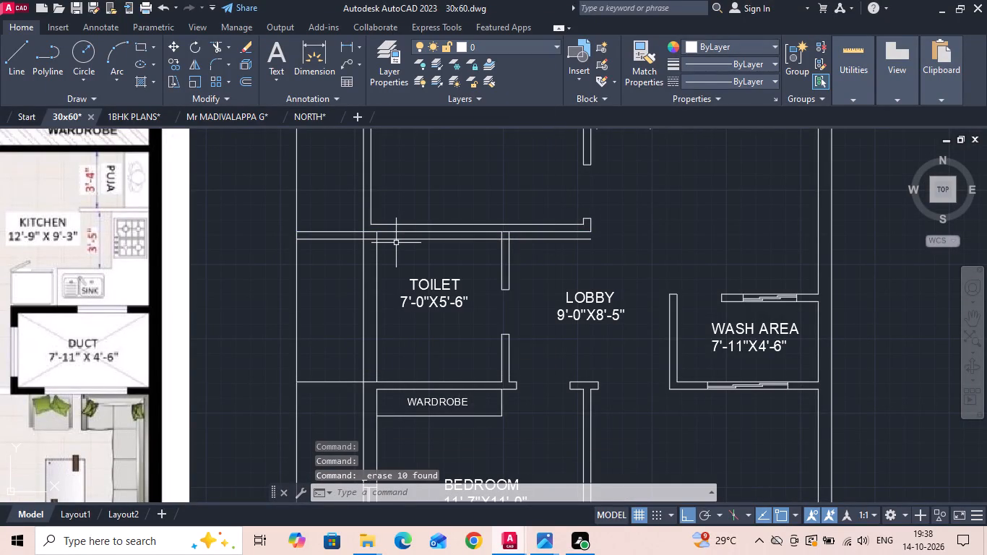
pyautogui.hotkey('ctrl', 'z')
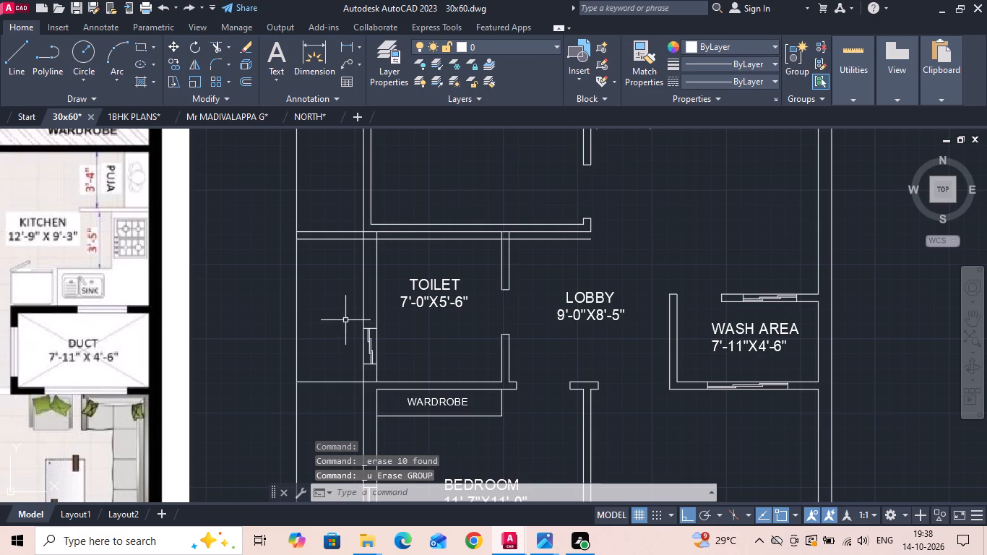
# Move the toilet's balcony-side window straight up so its top meets the offset line below the upper wall.
pyautogui.moveTo(345, 320); pyautogui.dragTo(354, 337)
pyautogui.click(383, 373)
pyautogui.rightClick(384, 373)
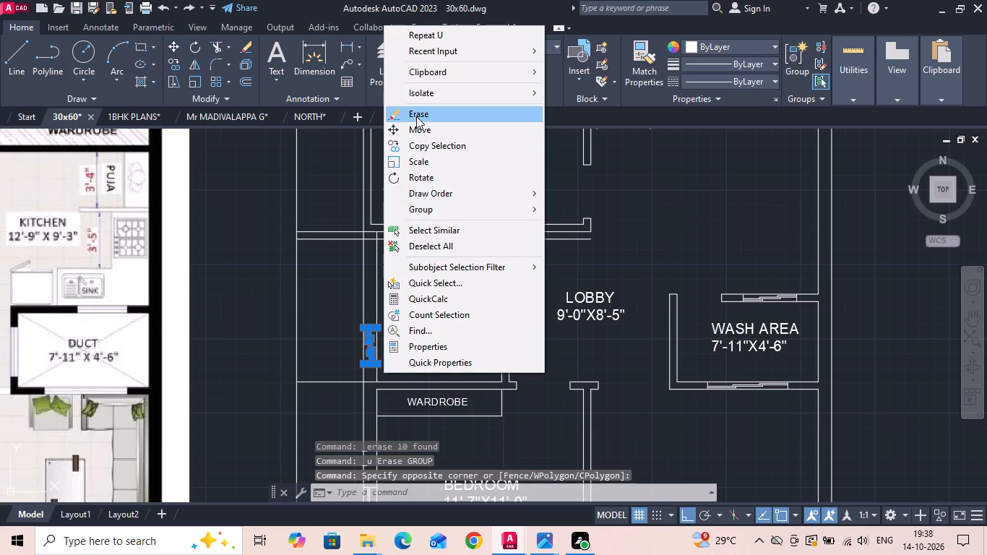
pyautogui.click(416, 129)
pyautogui.scroll(1, 379, 356)
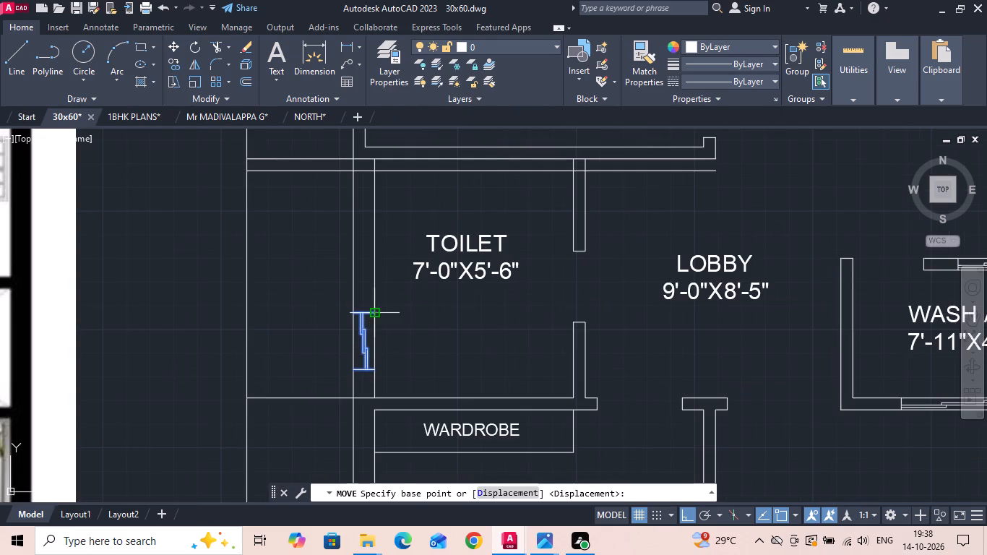
pyautogui.click(377, 314)
pyautogui.click(376, 172)
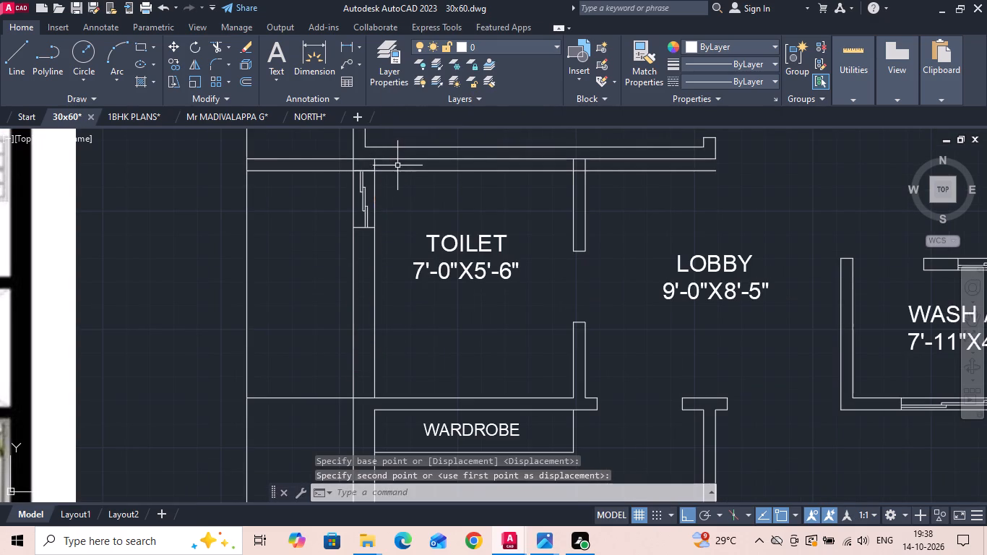
# Delete the offset guide line just below the toilet's upper wall.
pyautogui.click(398, 165)
pyautogui.click(398, 201)
pyautogui.press('Delete')
pyautogui.scroll(-1, 393, 251)
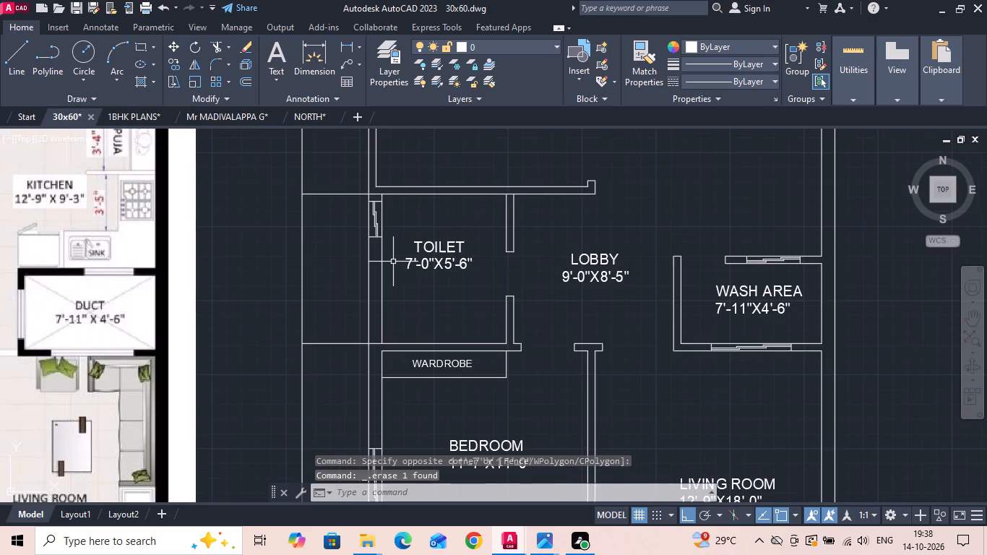
# Trim the toilet's upper wall line where it crosses the balcony-side wall above the window.
pyautogui.press('t')
pyautogui.press('r')
pyautogui.press('space')
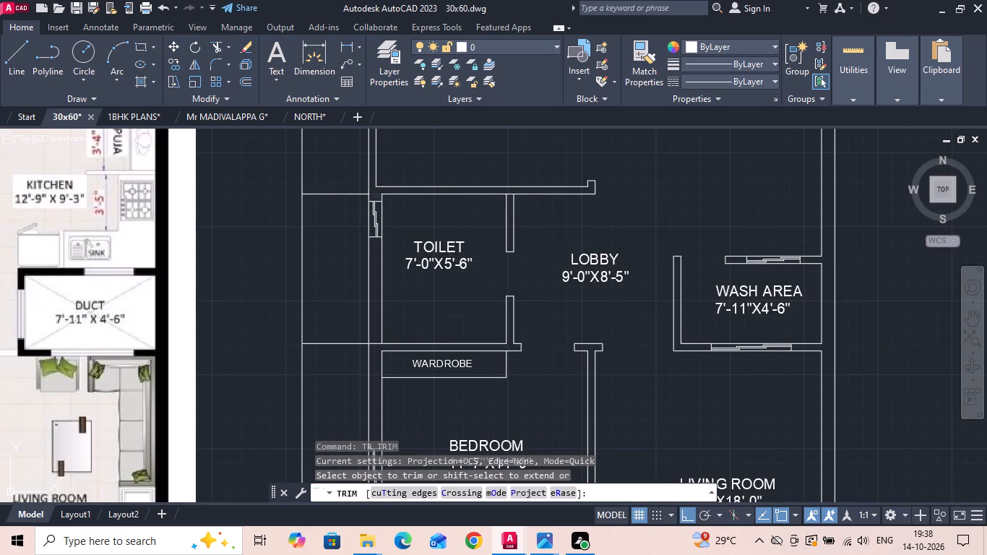
pyautogui.click(376, 194)
pyautogui.press('Escape')
# Delete the window in the lower bedroom's balcony-side wall.
pyautogui.scroll(-1, 492, 301)
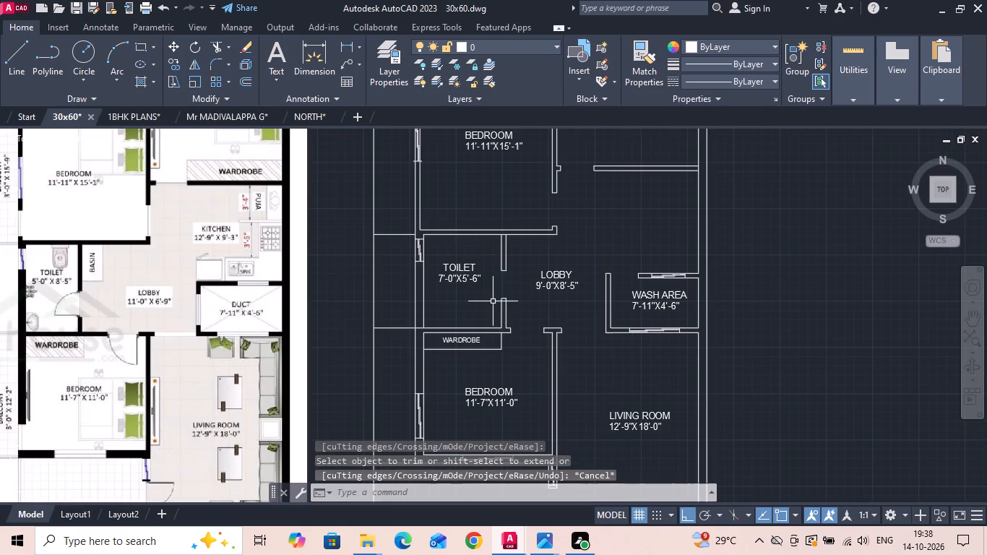
pyautogui.moveTo(462, 369); pyautogui.dragTo(469, 363, button='middle')
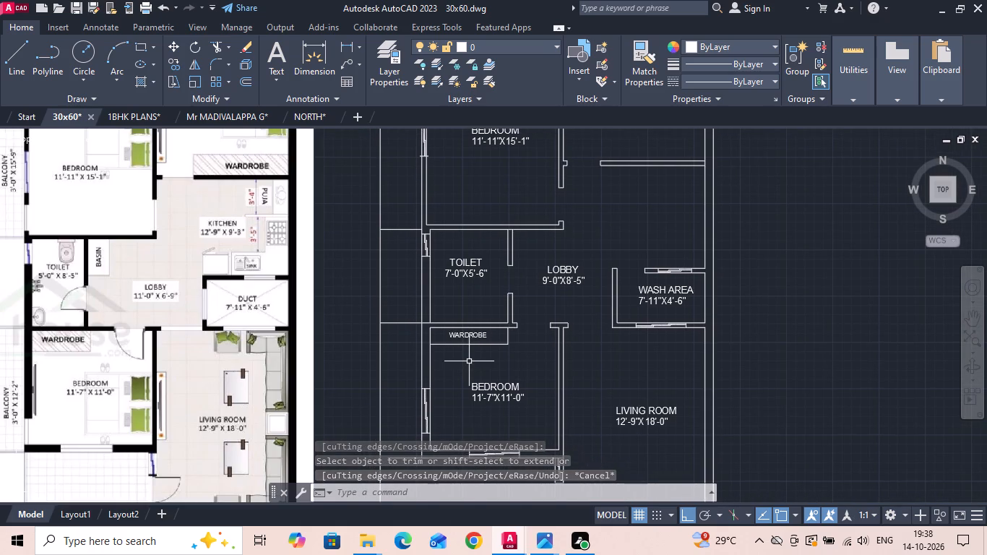
pyautogui.moveTo(468, 358); pyautogui.dragTo(473, 301, button='middle')
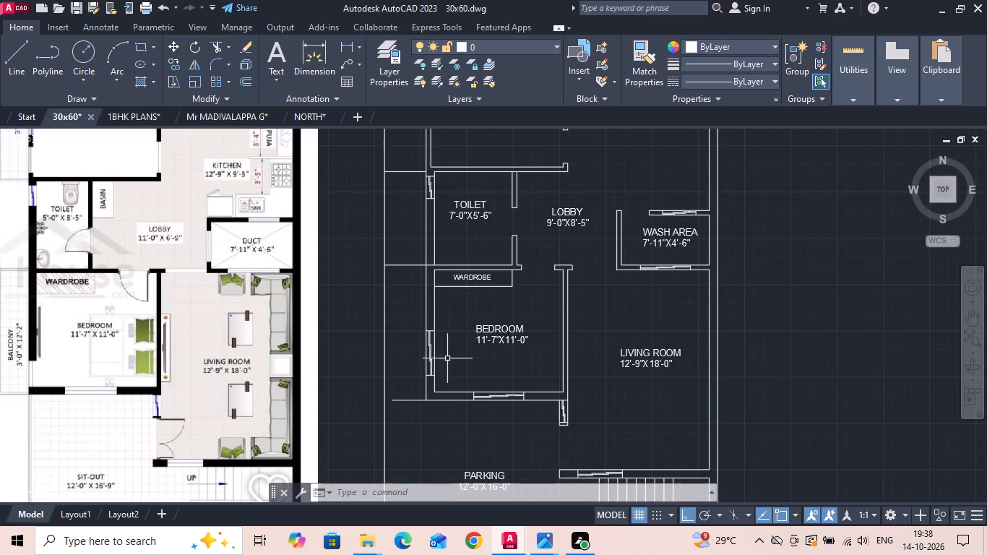
pyautogui.moveTo(415, 382); pyautogui.dragTo(425, 375)
pyautogui.click(457, 322)
pyautogui.press('Delete')
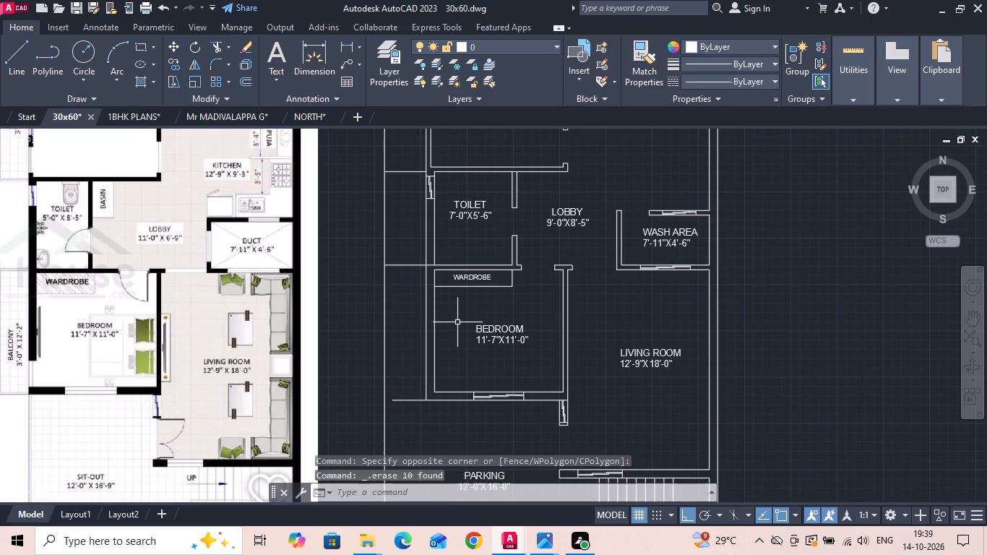
# Measure the opening in the lower bedroom's balcony-side wall on the first-floor reference image.
pyautogui.write('O')
pyautogui.press('space')
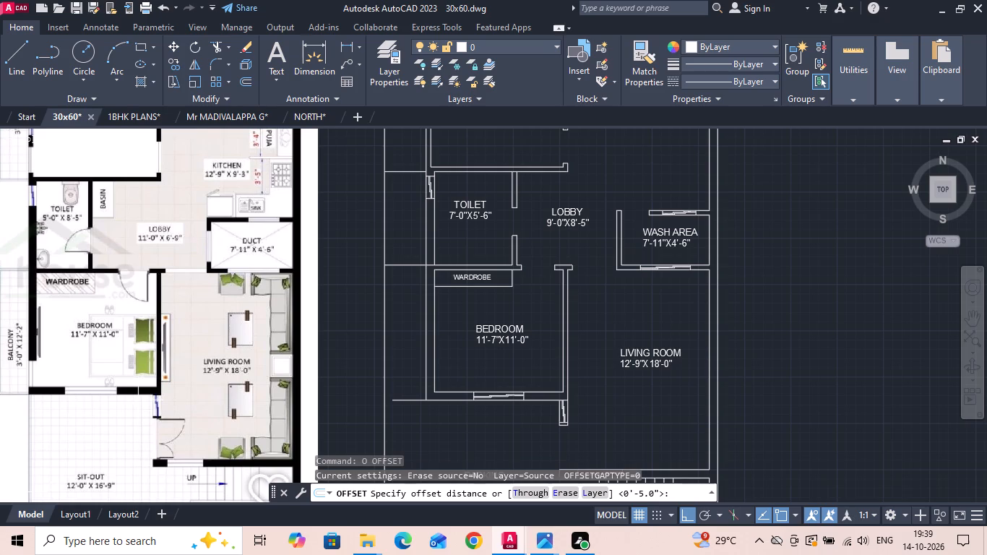
pyautogui.moveTo(87, 377); pyautogui.dragTo(322, 363, button='middle')
pyautogui.click(340, 43)
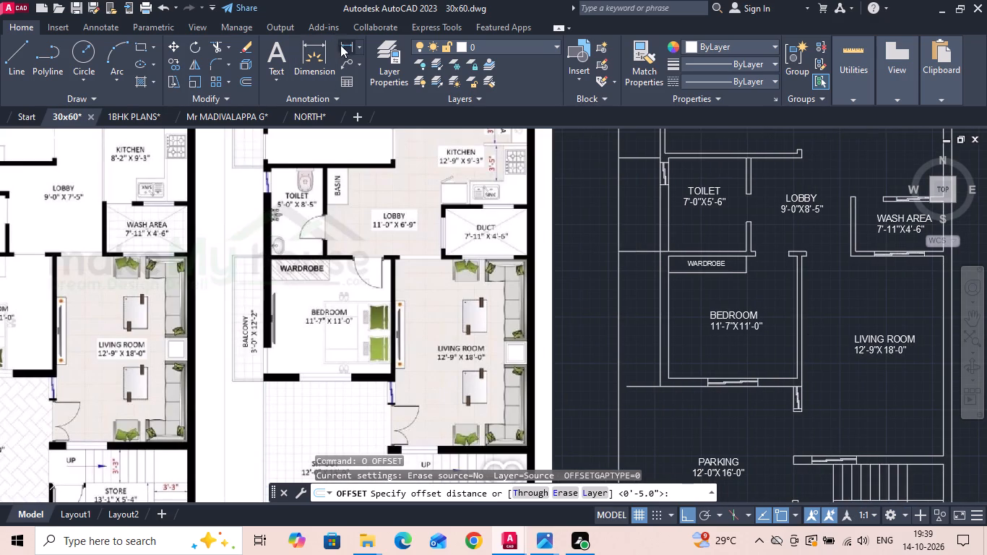
pyautogui.scroll(1, 221, 404)
pyautogui.scroll(1, 296, 320)
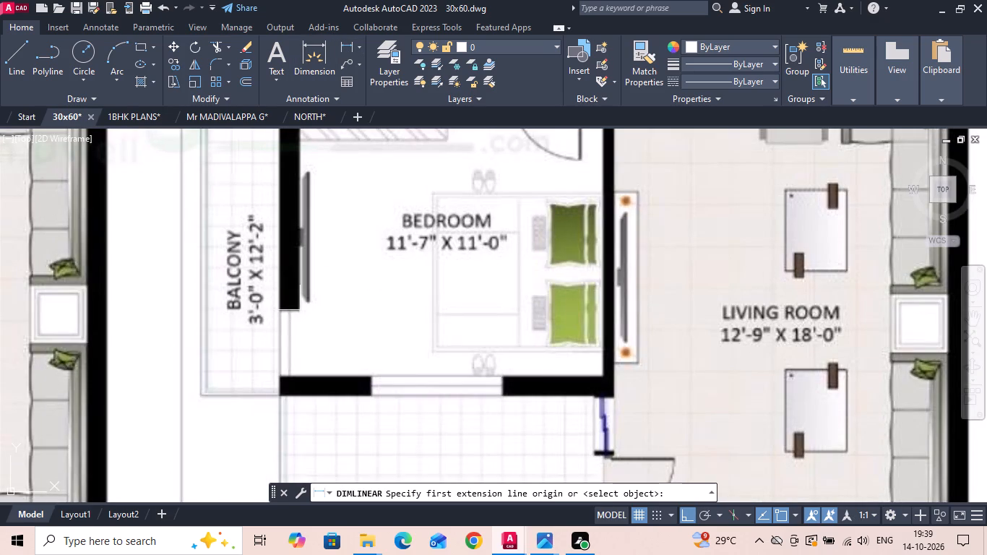
pyautogui.click(298, 310)
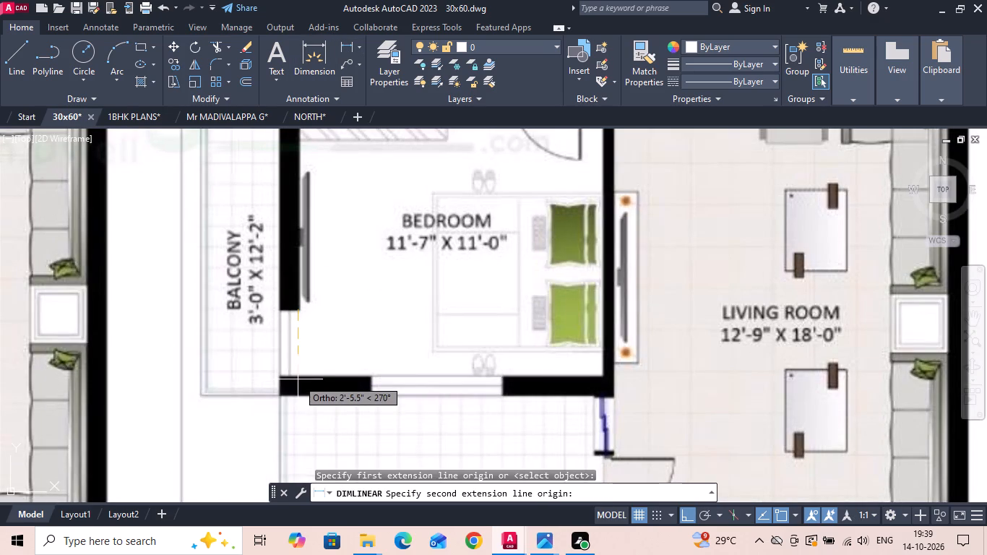
pyautogui.press('Escape')
# Offset the inner line of the lower bedroom's bottom wall 2'6" up into the room.
pyautogui.scroll(-2, 195, 310)
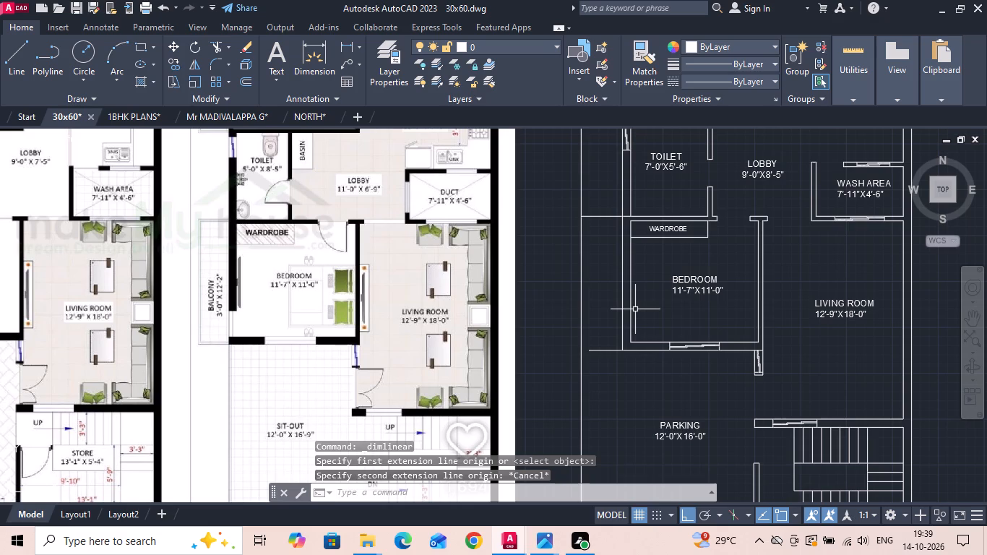
pyautogui.write("O 2'6")
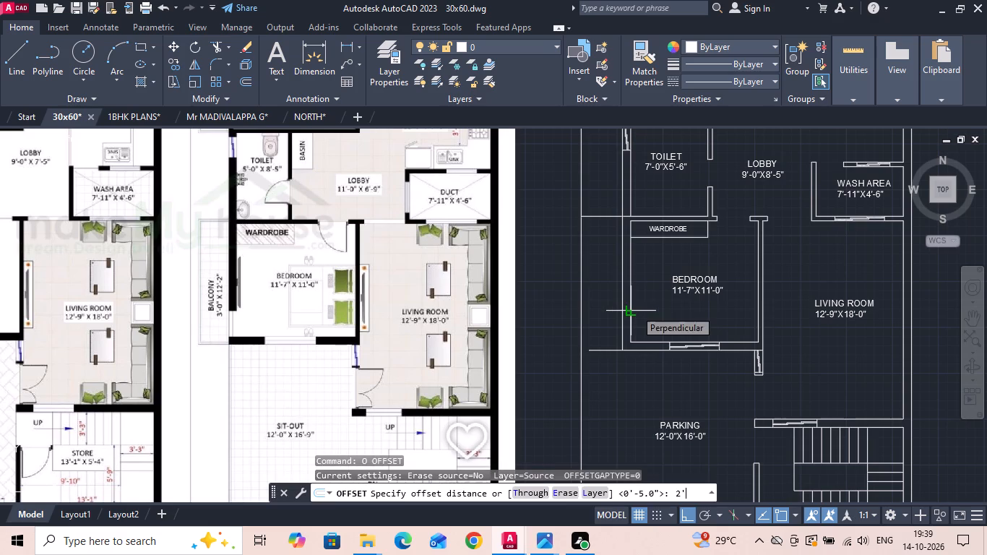
pyautogui.press('space')
pyautogui.click(648, 343)
pyautogui.click(648, 311)
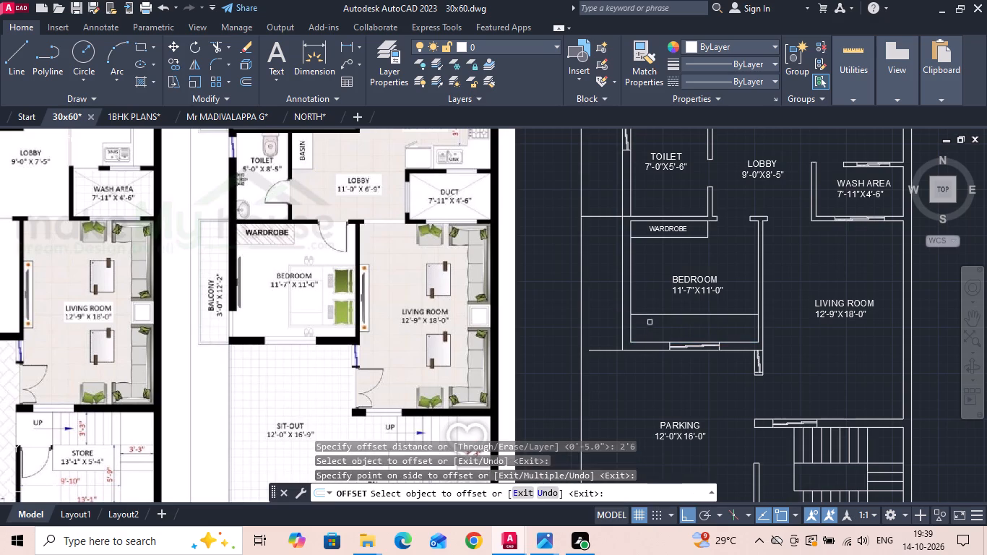
pyautogui.moveTo(639, 327); pyautogui.dragTo(545, 332, button='middle')
pyautogui.press('Escape')
# Extend the offset line and the bottom wall's inner line across to the outer face of the balcony-side wall.
pyautogui.write('EX')
pyautogui.press('space')
pyautogui.click(548, 314)
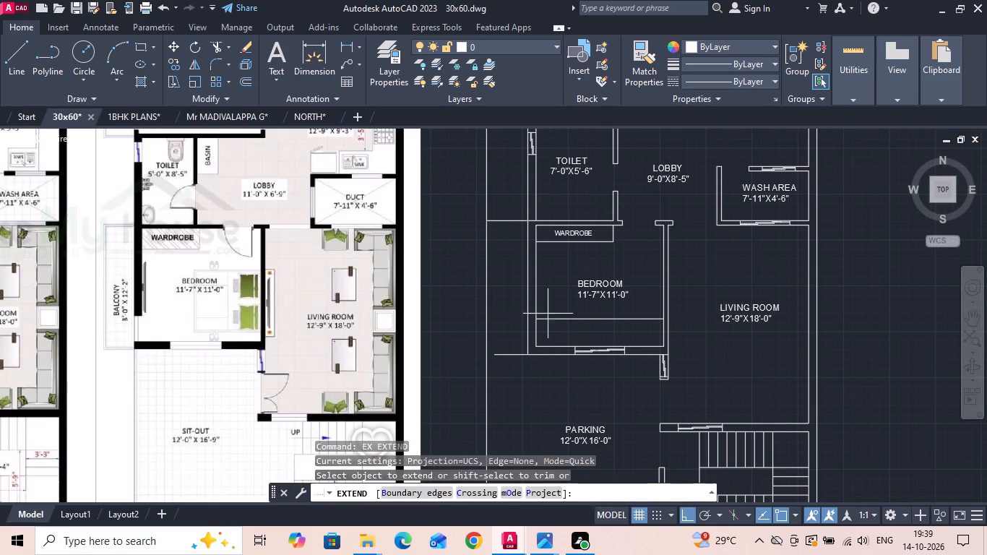
pyautogui.click(538, 353)
pyautogui.press('Escape')
# Trim both faces of the balcony-side wall between the two lines and the leftover offset line inside the bedroom to form an opening.
pyautogui.press('t')
pyautogui.press('r')
pyautogui.press('space')
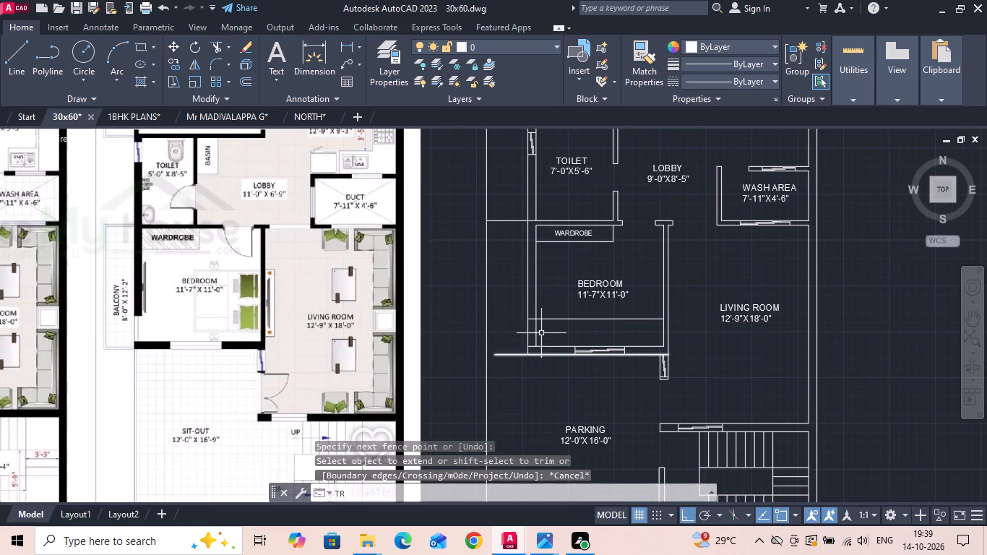
pyautogui.moveTo(543, 329); pyautogui.dragTo(529, 332)
pyautogui.click(512, 334)
pyautogui.click(564, 311)
pyautogui.press('Escape')
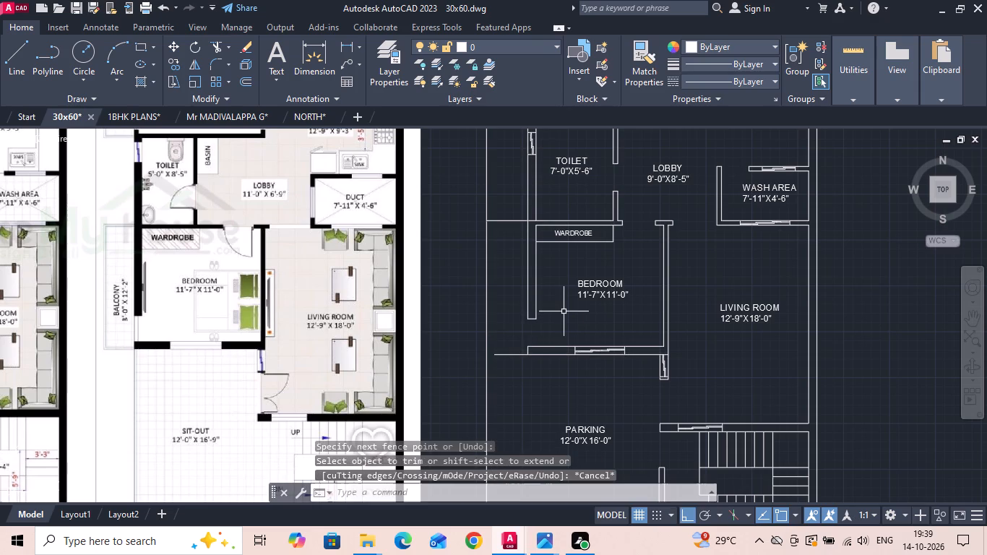
pyautogui.press('Escape')
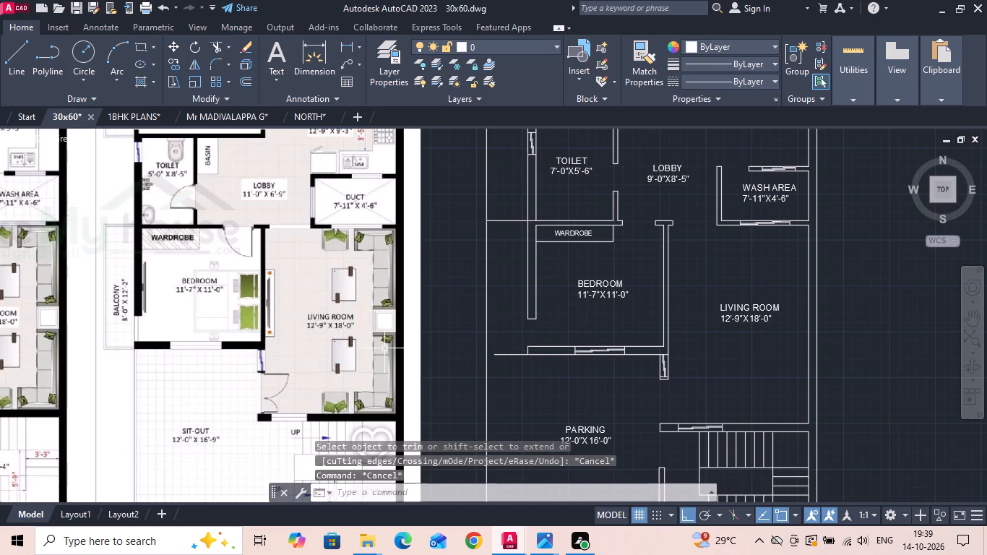
# Measure the new opening in the lower bedroom's balcony-side wall.
pyautogui.click(345, 42)
pyautogui.scroll(2, 594, 362)
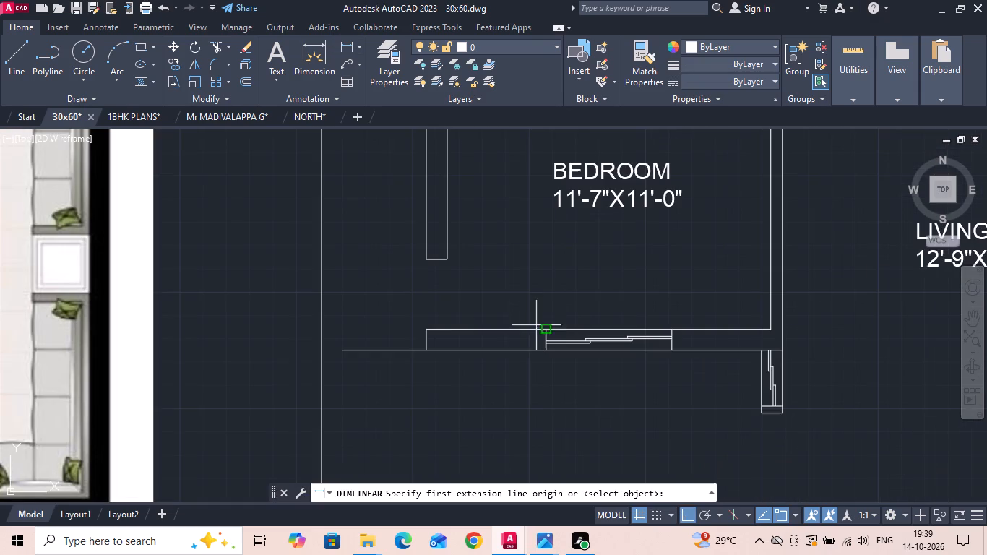
pyautogui.click(428, 331)
pyautogui.click(424, 258)
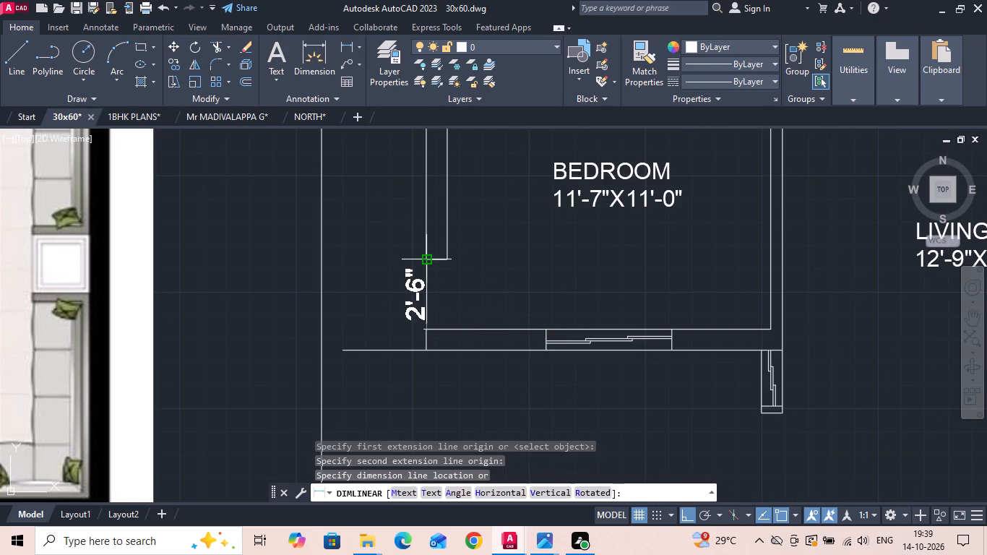
pyautogui.press('Escape')
# Compare the lower part of the drawn plan, from bedroom to parking, with the first-floor reference image.
pyautogui.scroll(-3, 428, 258)
pyautogui.scroll(1, 524, 275)
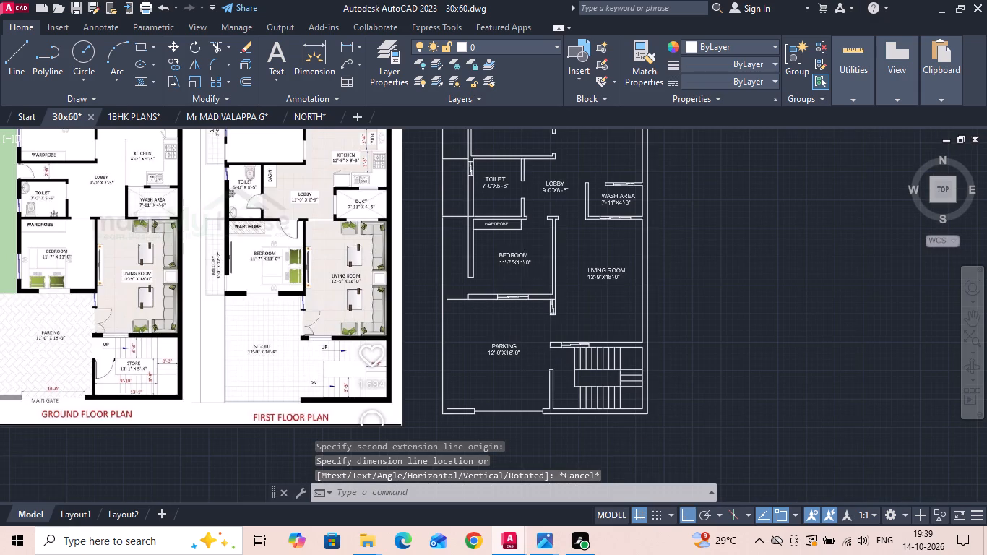
pyautogui.scroll(-1, 525, 348)
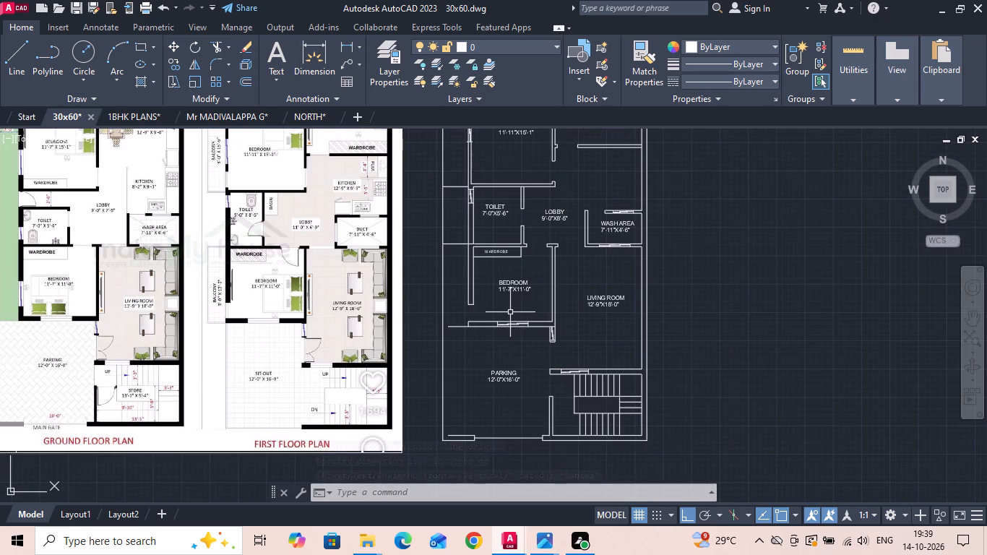
pyautogui.moveTo(405, 284); pyautogui.dragTo(410, 345, button='middle')
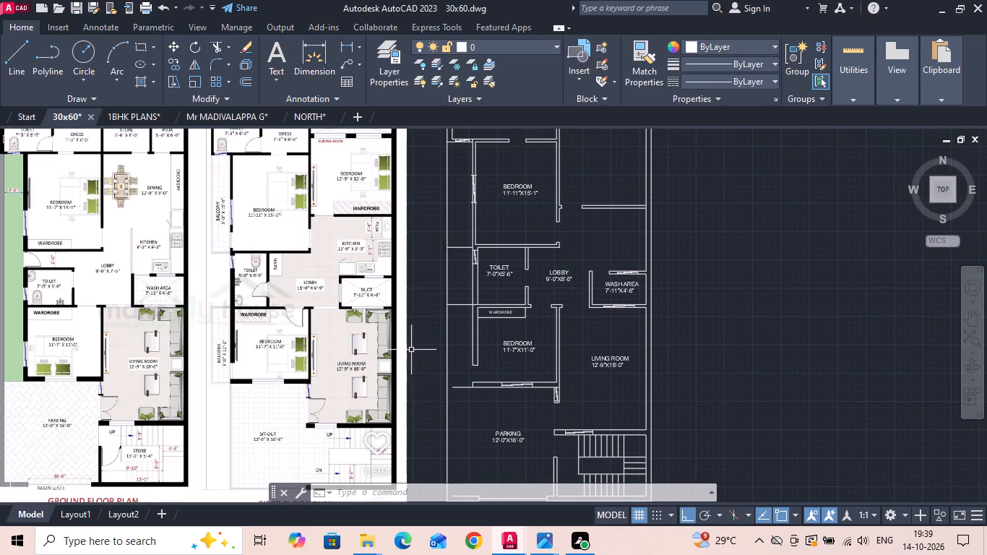
pyautogui.scroll(1, 510, 426)
pyautogui.scroll(-1, 512, 375)
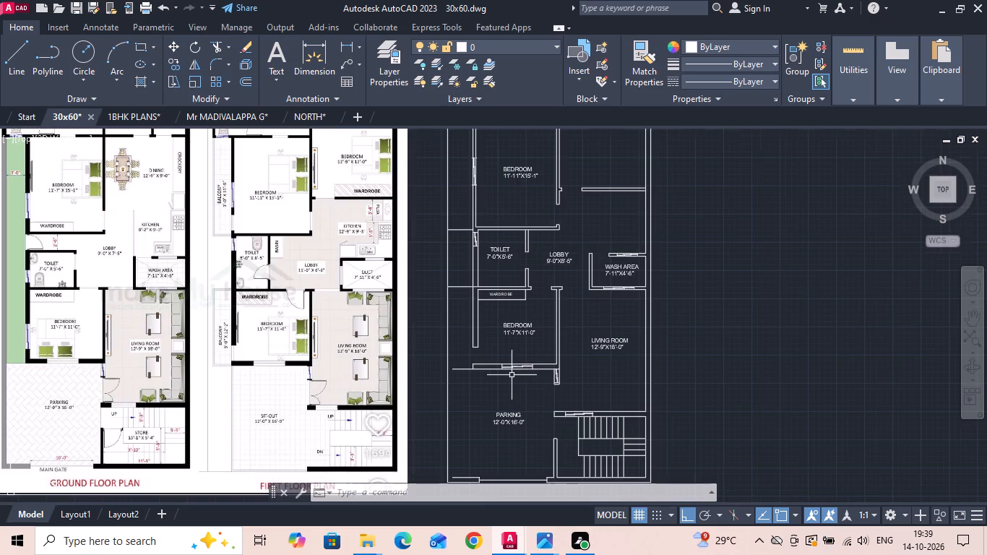
pyautogui.moveTo(522, 431); pyautogui.dragTo(522, 410, button='middle')
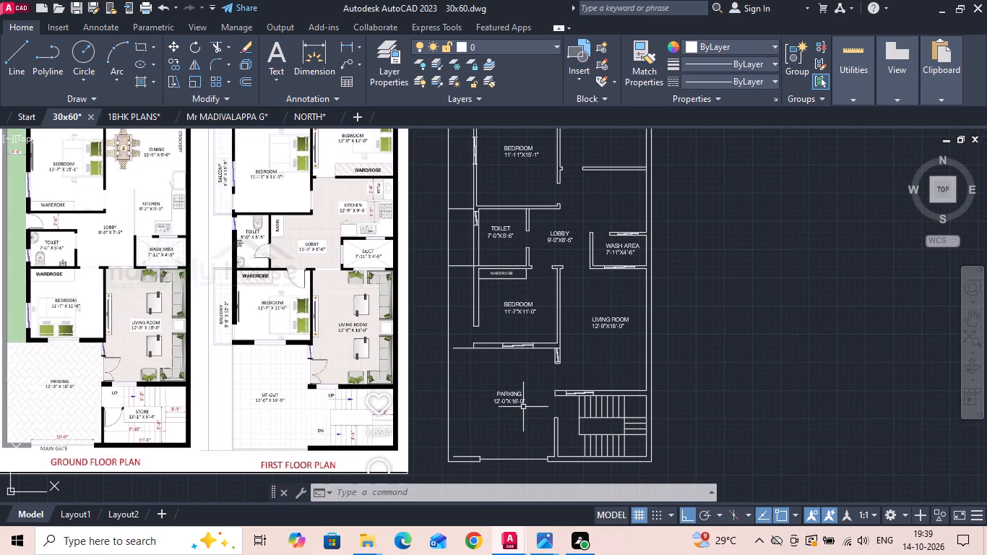
pyautogui.moveTo(568, 445); pyautogui.dragTo(557, 408, button='middle')
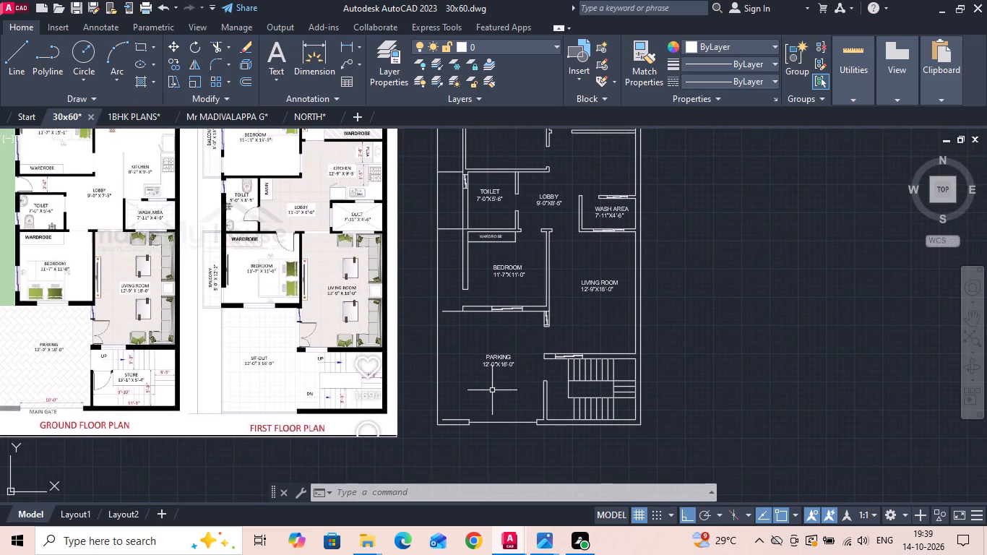
# Extend the outer face line of the lower bedroom's balcony-side wall down through the parking area to the front wall.
pyautogui.press('Escape')
pyautogui.write('EX')
pyautogui.press('space')
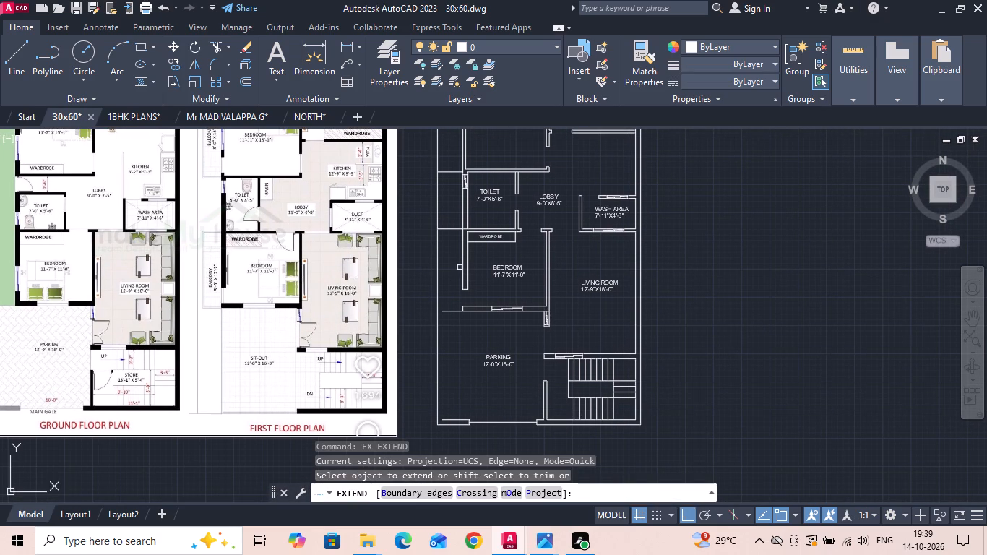
pyautogui.click(463, 284)
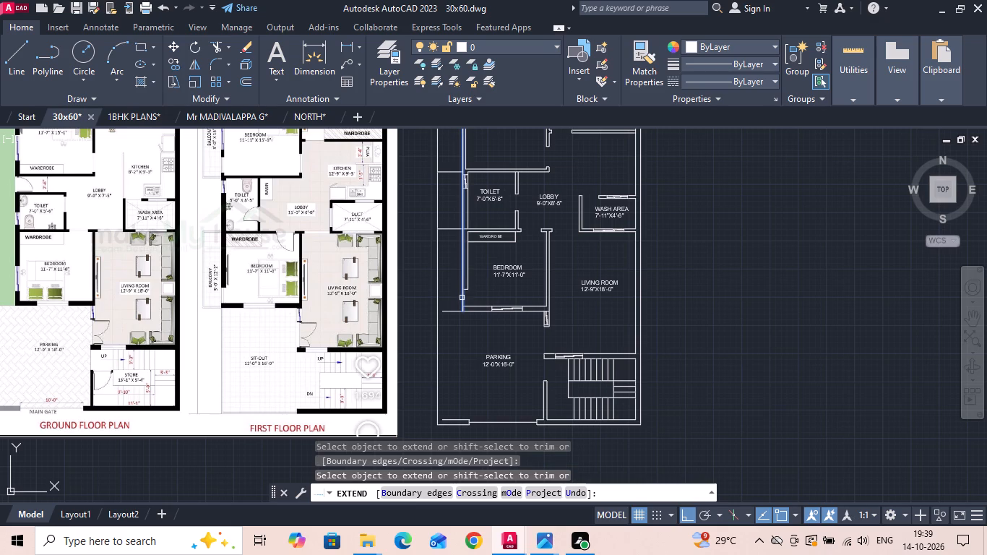
pyautogui.click(462, 298)
pyautogui.click(462, 301)
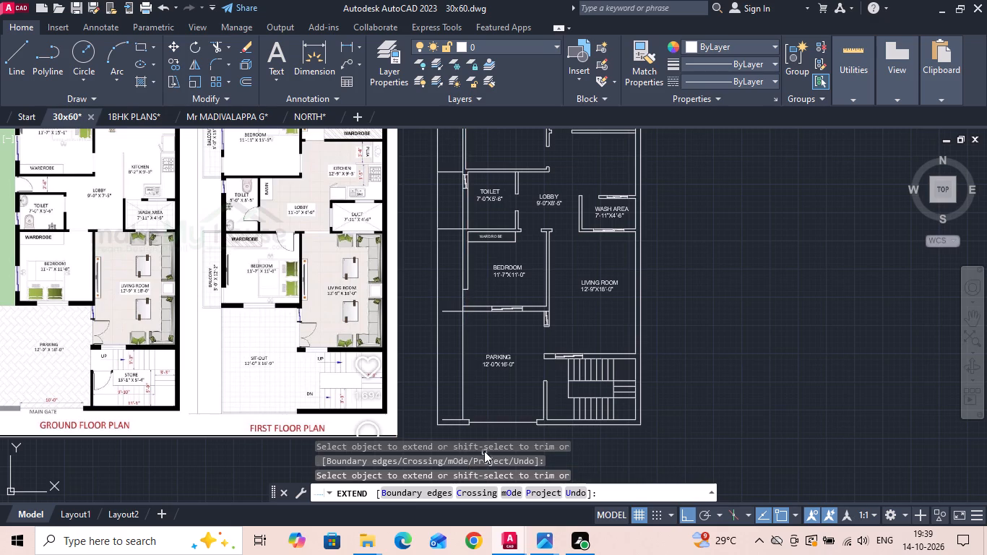
pyautogui.press('Escape')
# Delete the main gate line below the parking area and the inner line of the short front wall piece beside it.
pyautogui.scroll(2, 514, 434)
pyautogui.click(515, 431)
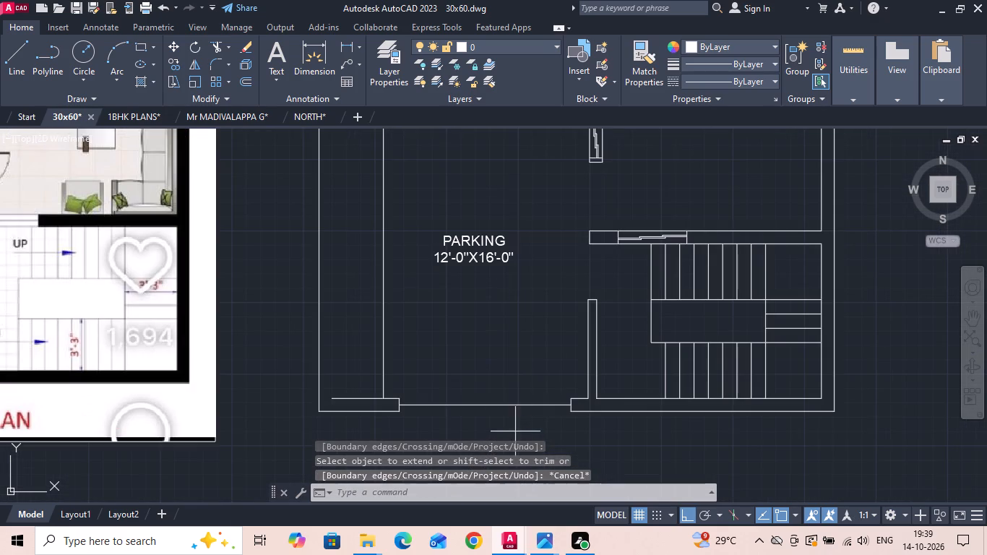
pyautogui.click(501, 381)
pyautogui.press('Delete')
pyautogui.scroll(-2, 510, 392)
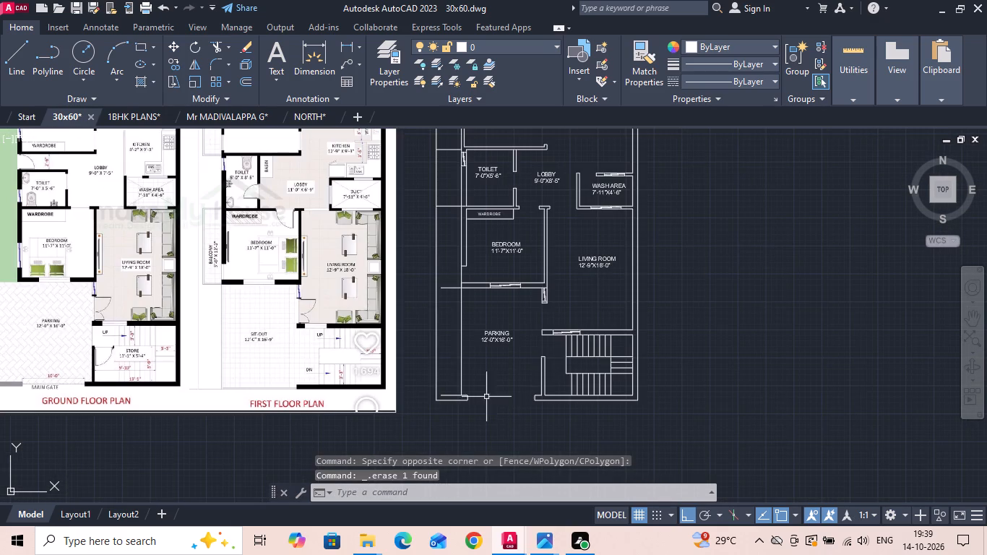
pyautogui.scroll(1, 464, 405)
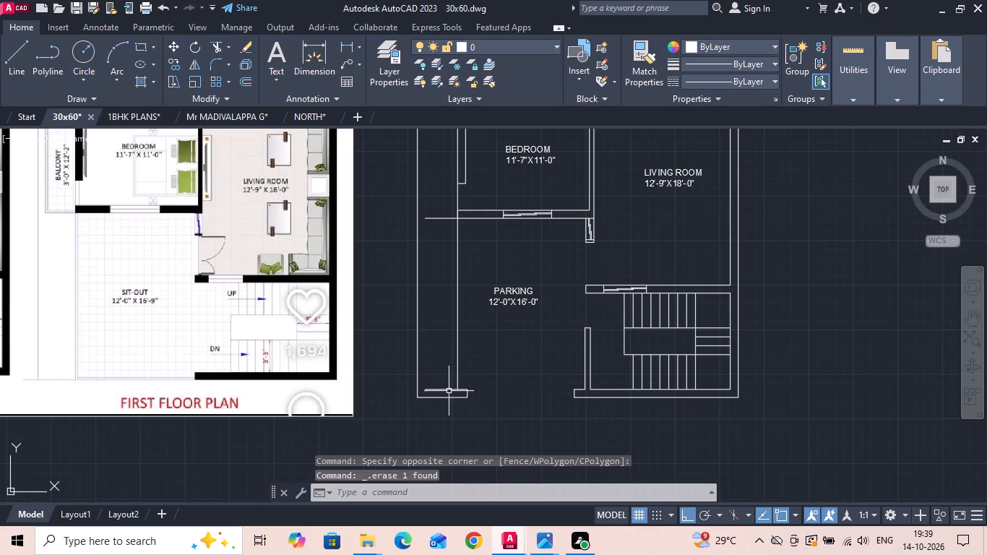
pyautogui.click(449, 391)
pyautogui.press('Delete')
pyautogui.scroll(1, 474, 403)
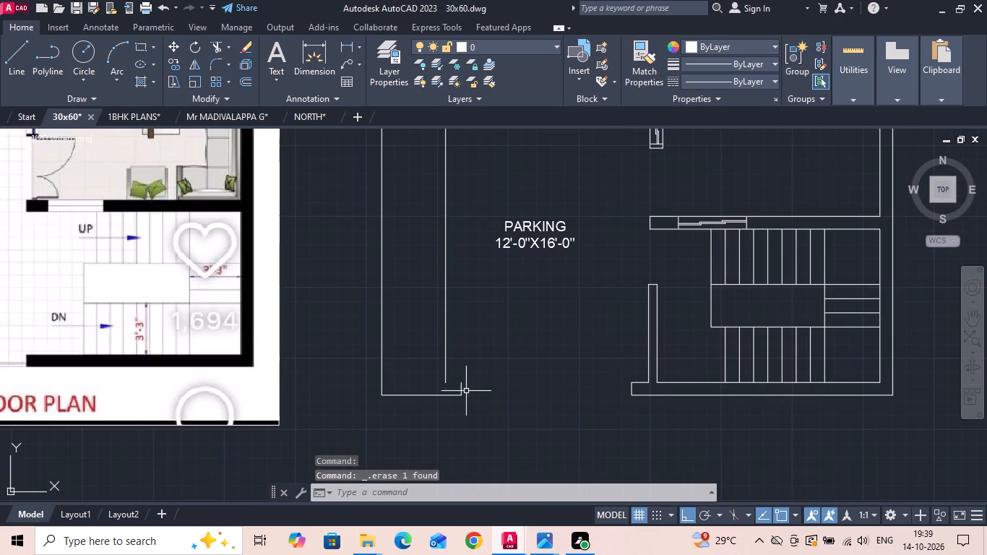
# Delete the end line of the short front wall piece and extend the outer front line across the former gate opening.
pyautogui.click(462, 387)
pyautogui.press('Delete')
pyautogui.scroll(-1, 539, 393)
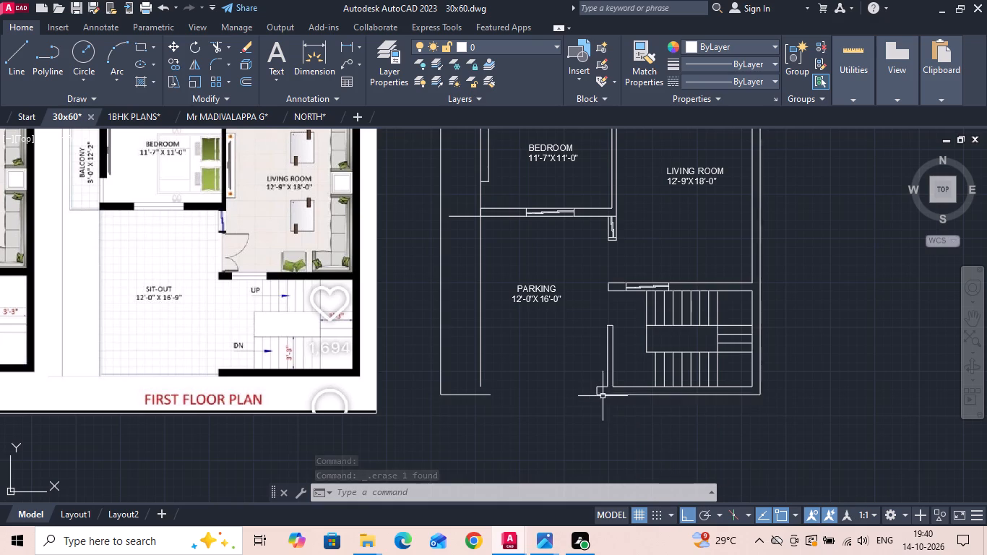
pyautogui.write('EX')
pyautogui.press('space')
pyautogui.click(473, 393)
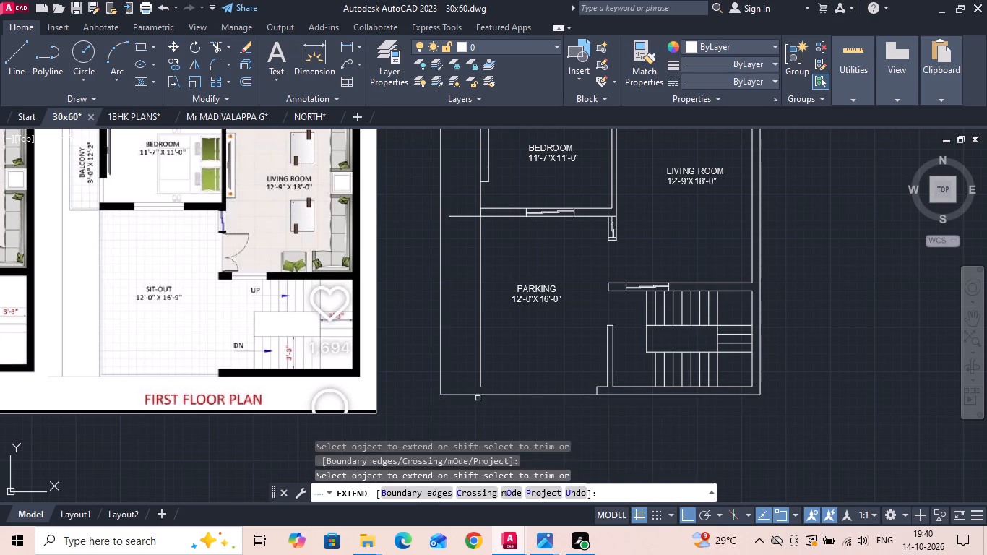
pyautogui.press('Escape')
pyautogui.click(557, 395)
pyautogui.press('Escape')
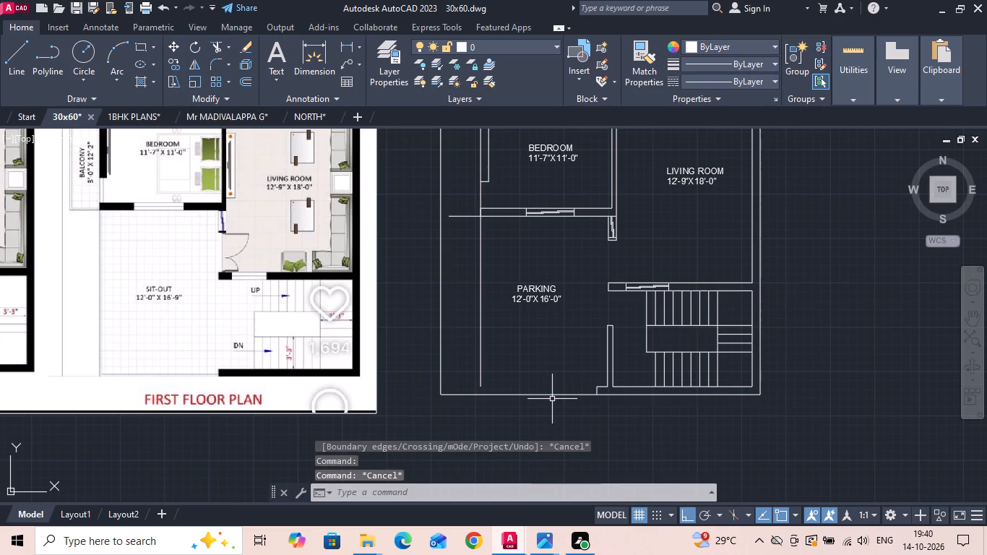
# Extend the vertical line through the parking area down to the outer front line.
pyautogui.write('EX')
pyautogui.press('space')
pyautogui.click(500, 371)
pyautogui.click(473, 334)
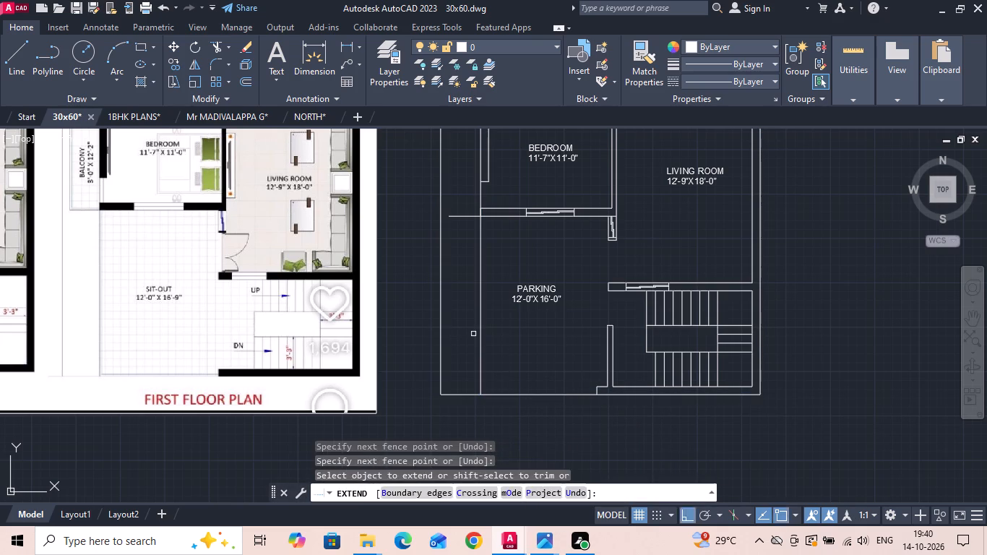
pyautogui.press('Escape')
pyautogui.moveTo(480, 366); pyautogui.dragTo(484, 389, button='middle')
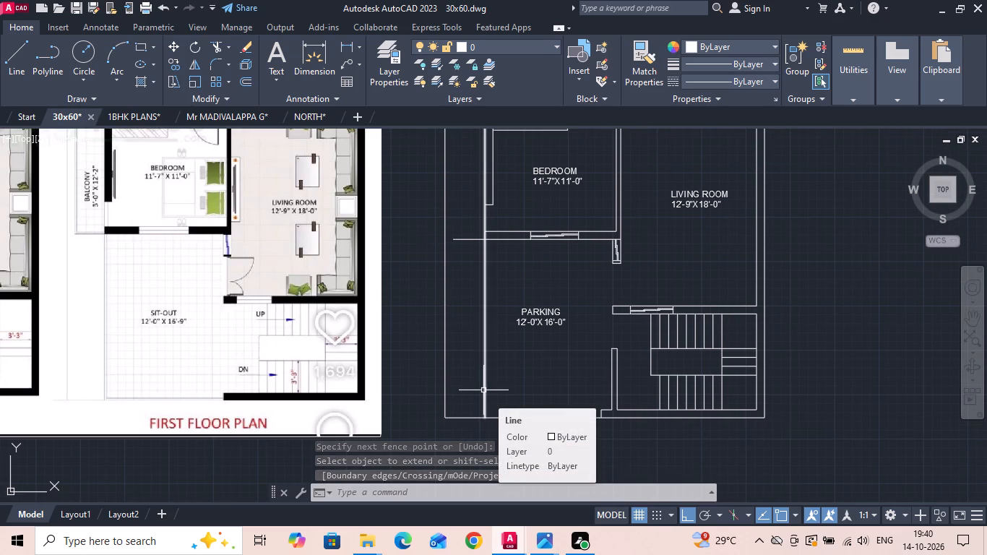
# Delete the short partition wall between the parking and the staircase, including the short inner line at its base.
pyautogui.scroll(1, 630, 405)
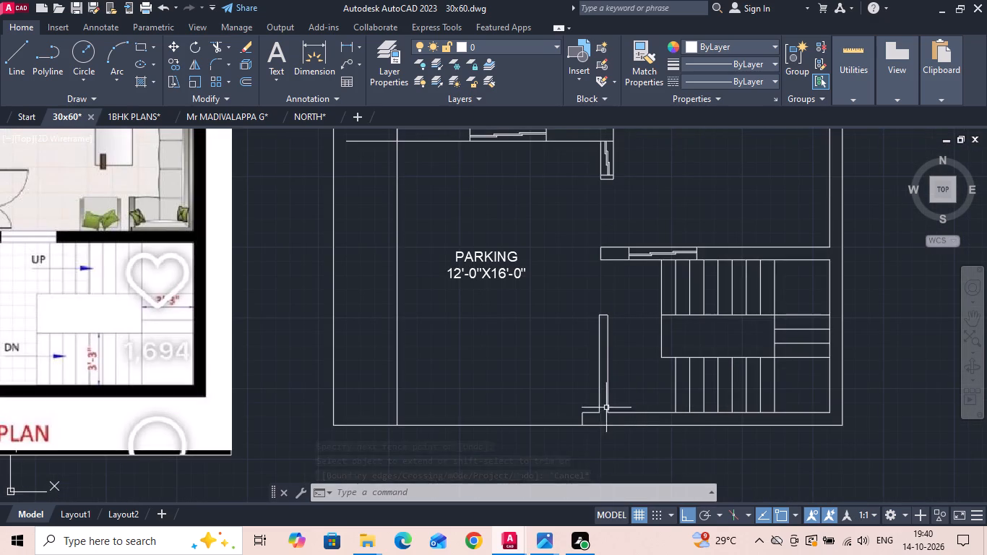
pyautogui.click(590, 411)
pyautogui.moveTo(616, 300); pyautogui.dragTo(600, 329)
pyautogui.click(595, 332)
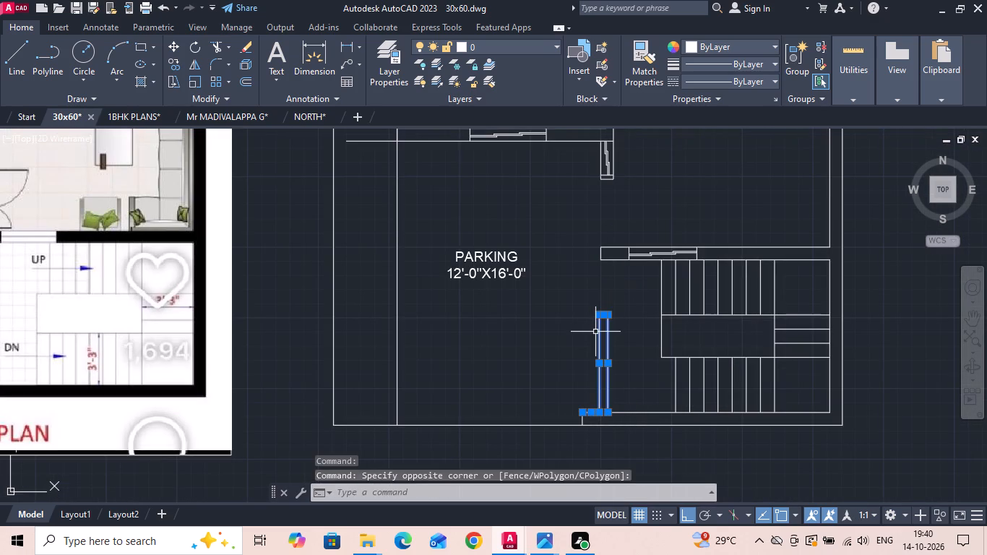
pyautogui.press('Delete')
# Extend the inner face line of the front wall below the stairs to the wall's end line at the parking.
pyautogui.write('EX')
pyautogui.press('space')
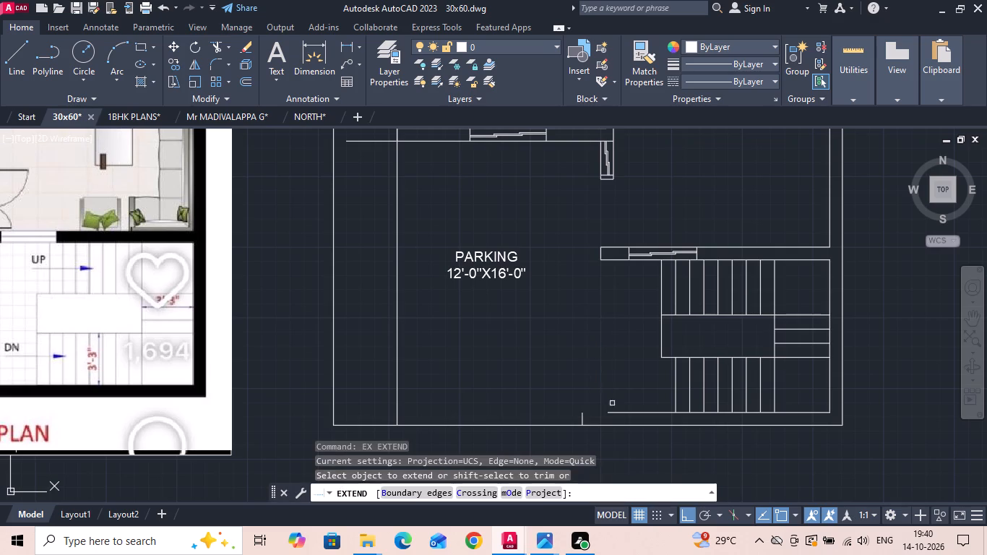
pyautogui.click(619, 413)
pyautogui.scroll(-1, 617, 417)
pyautogui.press('Escape')
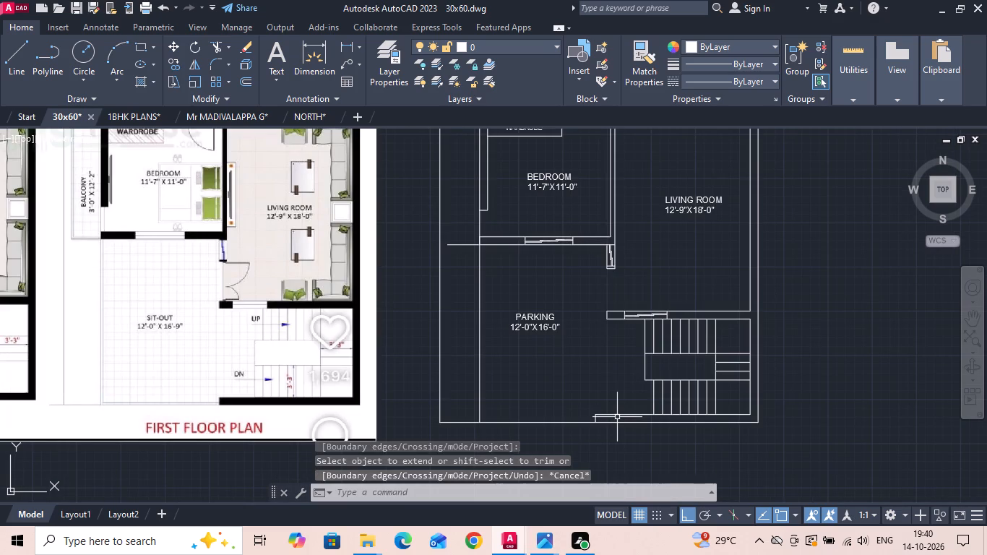
# Extend both face lines of the wash area's kitchen-side wall across the opening to the lobby-side wall.
pyautogui.scroll(-1, 580, 331)
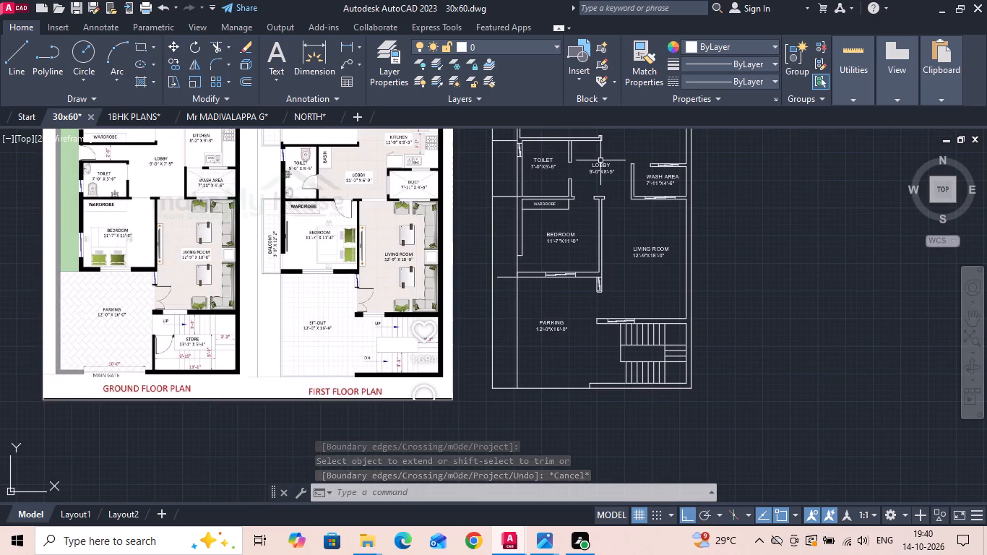
pyautogui.scroll(1, 617, 150)
pyautogui.moveTo(491, 190); pyautogui.dragTo(494, 267, button='middle')
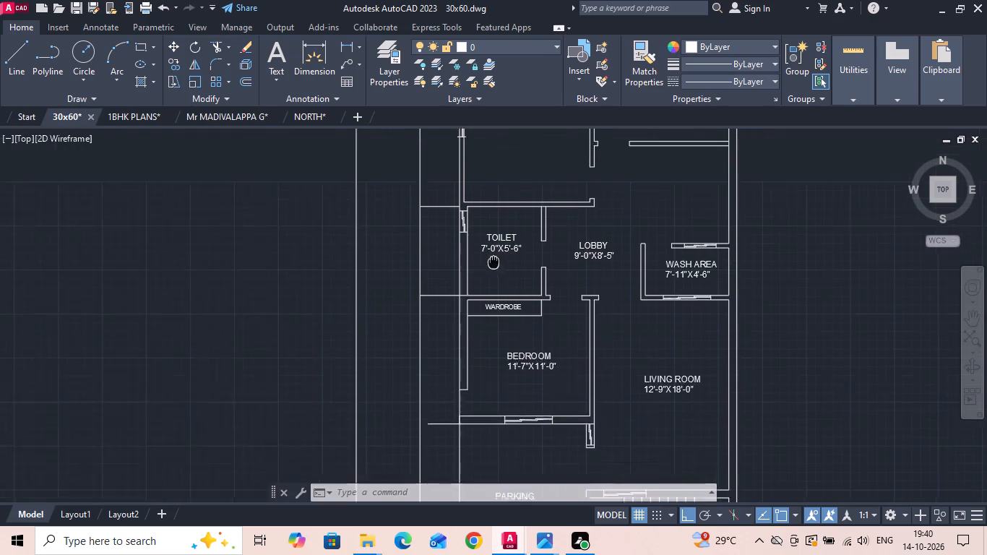
pyautogui.moveTo(494, 267); pyautogui.dragTo(505, 311, button='middle')
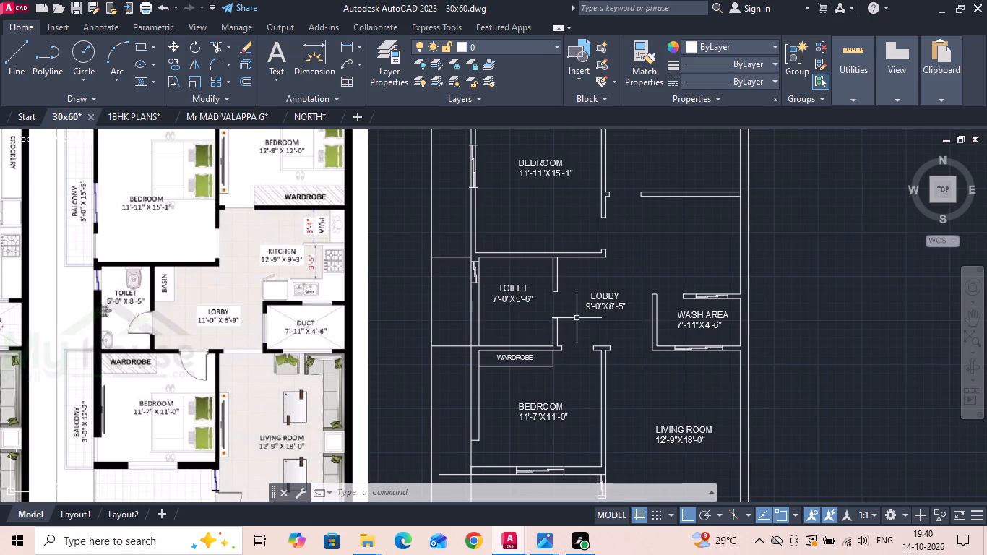
pyautogui.press('Escape')
pyautogui.scroll(1, 720, 316)
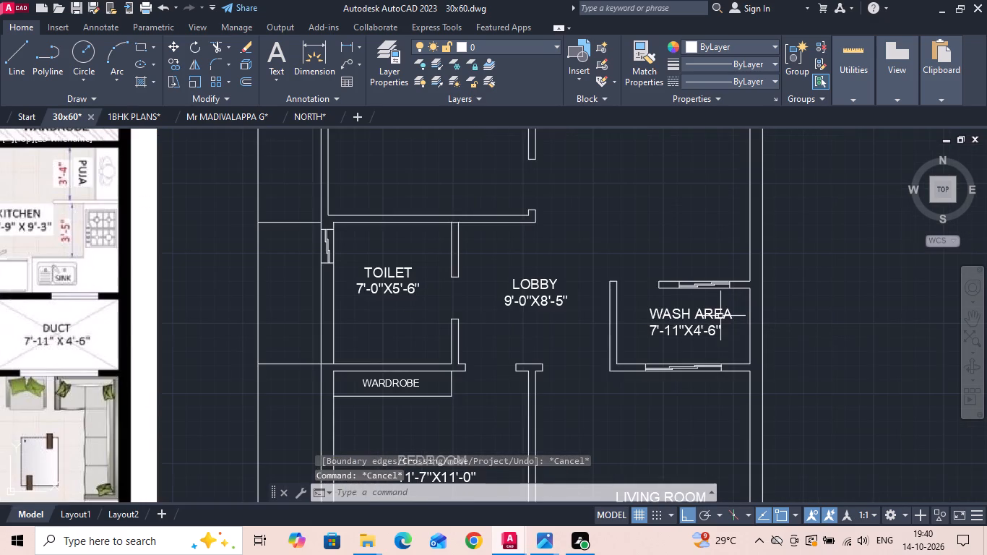
pyautogui.scroll(-1, 720, 316)
pyautogui.write('EX')
pyautogui.press('space')
pyautogui.scroll(1, 698, 309)
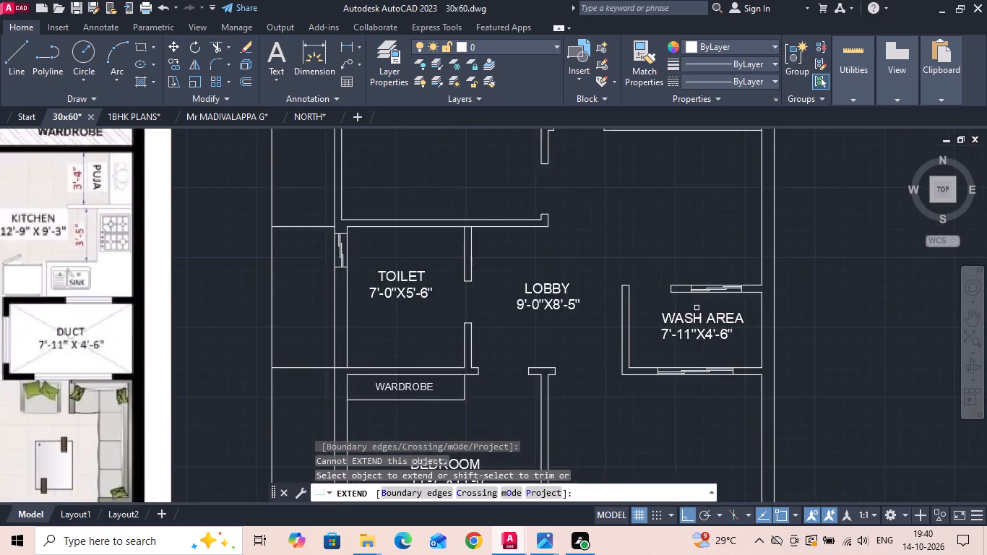
pyautogui.scroll(1, 697, 308)
pyautogui.moveTo(665, 289); pyautogui.dragTo(665, 280)
pyautogui.click(666, 233)
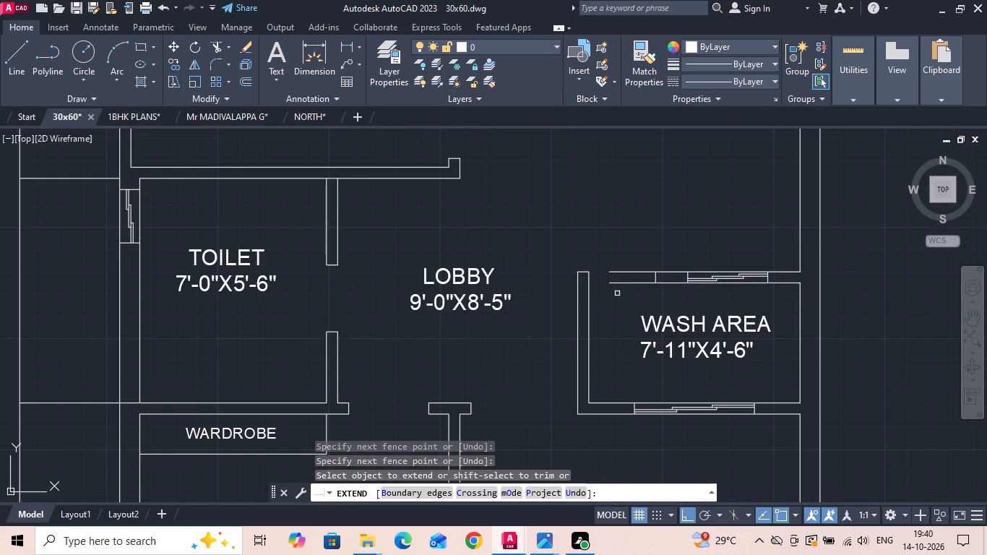
pyautogui.moveTo(629, 298); pyautogui.dragTo(632, 254)
pyautogui.scroll(2, 593, 257)
pyautogui.press('Escape')
# Delete the end line of the wash area's lobby-side wall and extend the kitchen-side wall's outer face line to close the corner.
pyautogui.moveTo(530, 296); pyautogui.dragTo(581, 295)
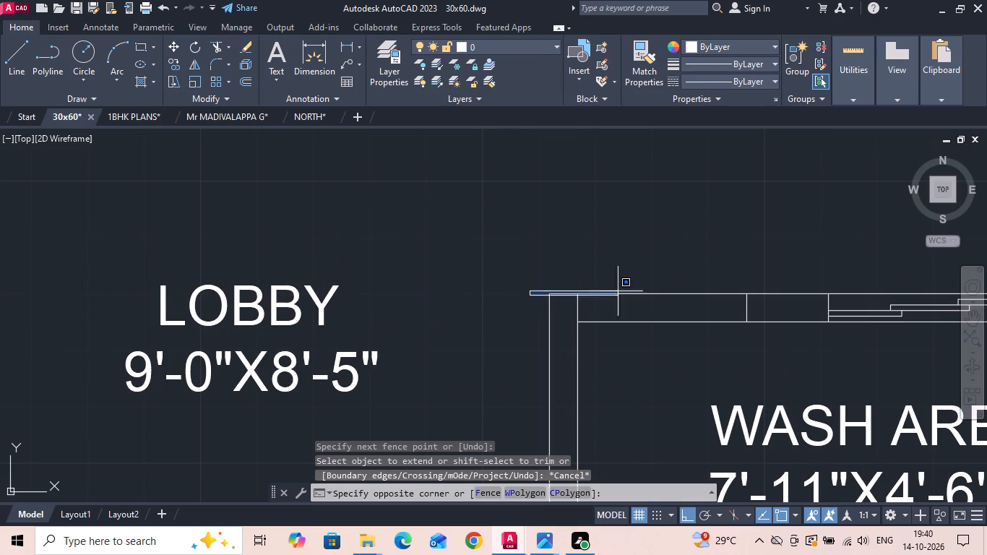
pyautogui.click(626, 290)
pyautogui.press('Delete')
pyautogui.write('EX')
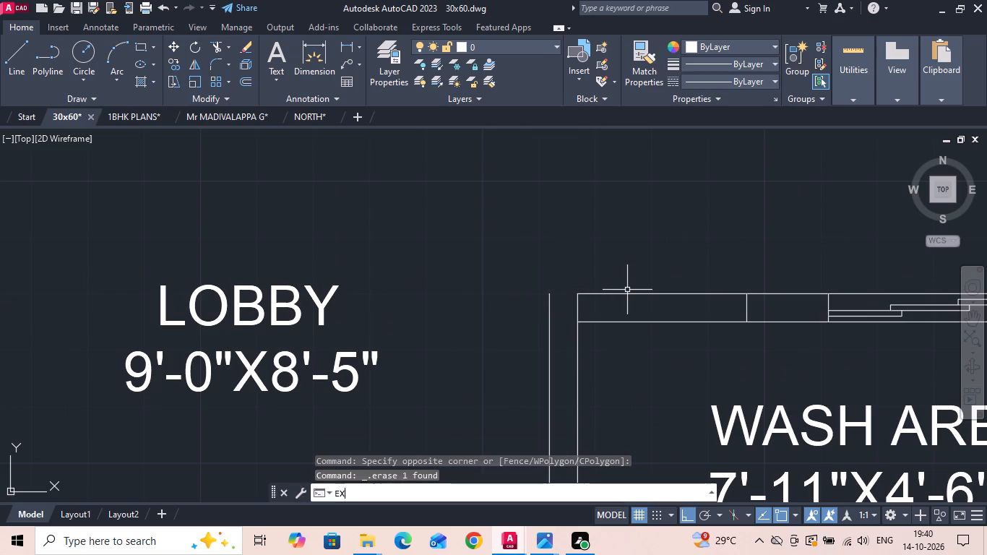
pyautogui.press('space')
pyautogui.moveTo(598, 300); pyautogui.dragTo(598, 275)
pyautogui.scroll(-3, 598, 278)
pyautogui.press('Escape')
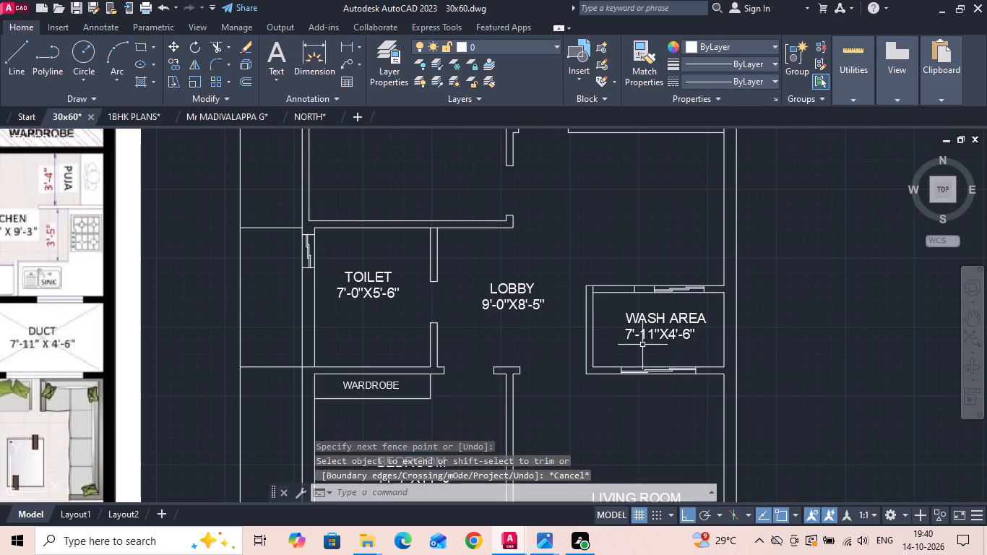
# Delete the leftover wall-end line crossing the wash area's kitchen-side wall.
pyautogui.scroll(-1, 647, 350)
pyautogui.scroll(2, 605, 337)
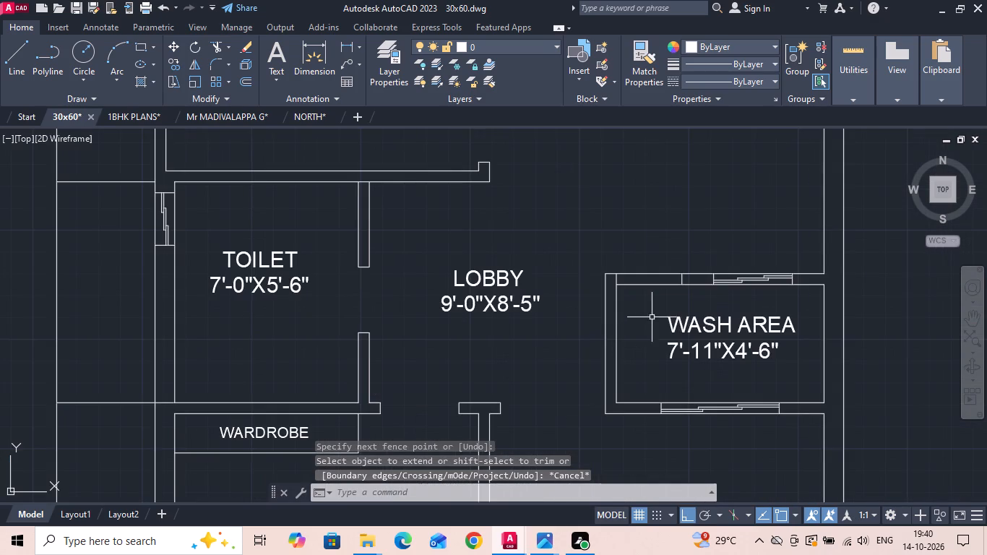
pyautogui.click(684, 277)
pyautogui.click(626, 281)
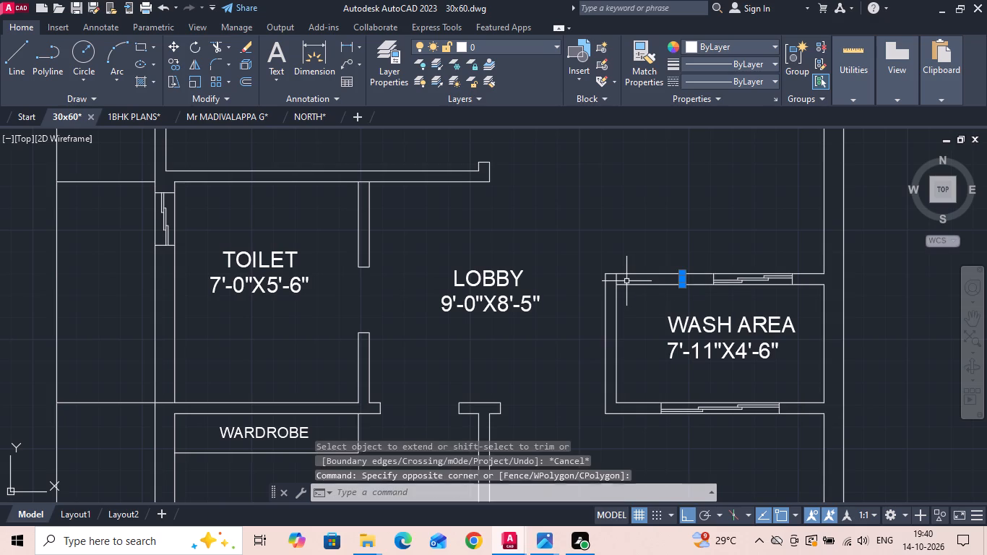
pyautogui.press('Delete')
# Copy the window in the wash area's kitchen-side wall to the empty space above that wall.
pyautogui.moveTo(693, 301); pyautogui.dragTo(777, 276)
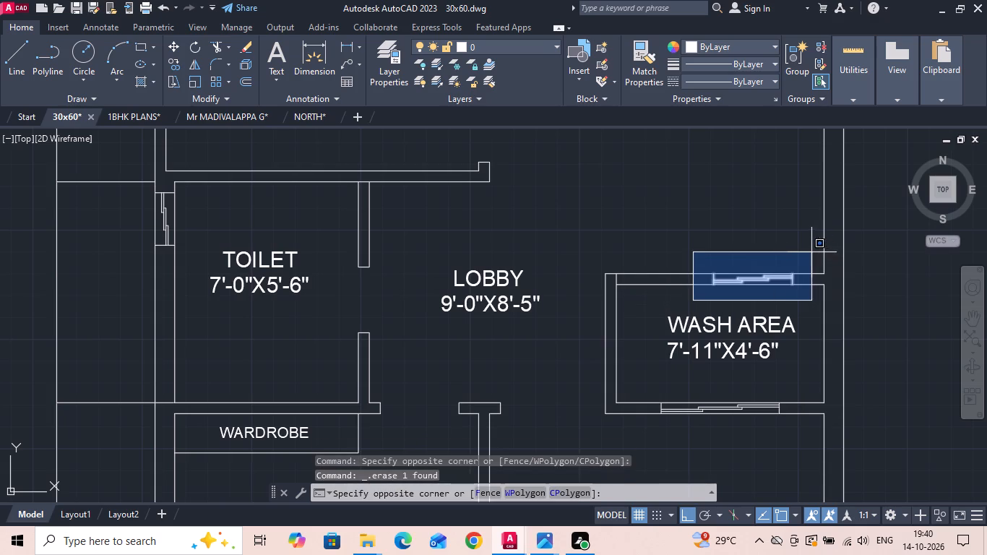
pyautogui.click(811, 252)
pyautogui.rightClick(811, 252)
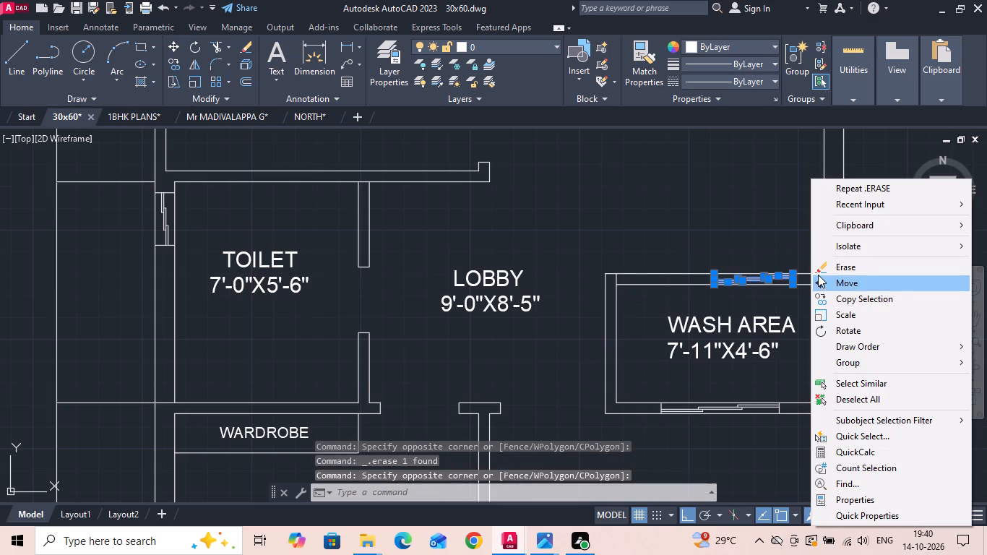
pyautogui.click(839, 296)
pyautogui.click(743, 285)
pyautogui.click(720, 202)
pyautogui.press('Escape')
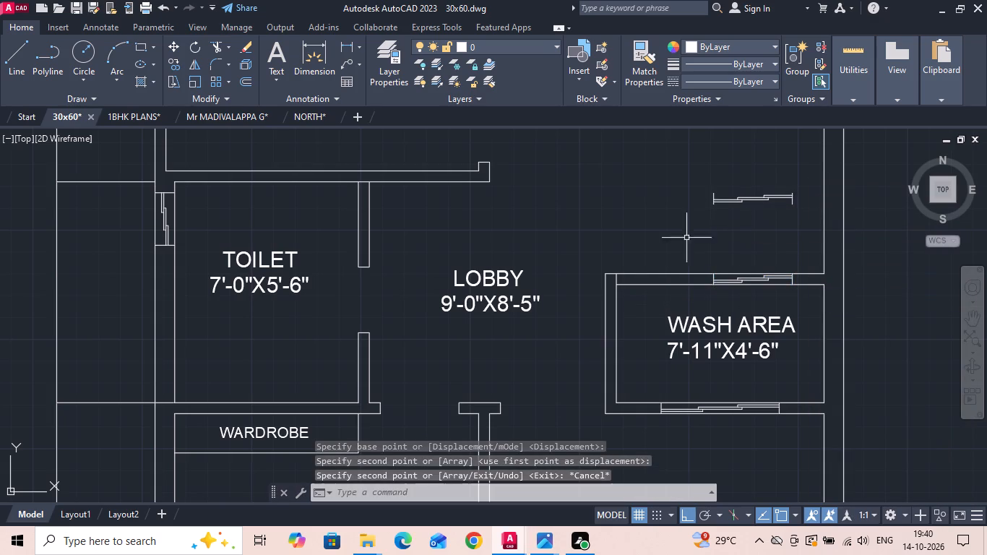
# Trim the inner face line of the lobby-side wall where it crosses the wash area's upper wall corner.
pyautogui.write('TR')
pyautogui.press('space')
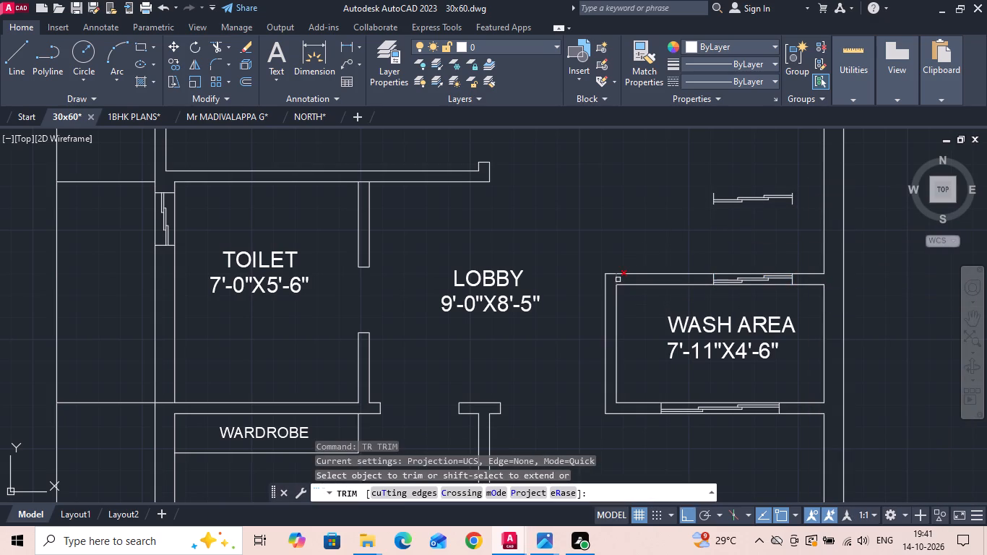
pyautogui.click(618, 280)
pyautogui.press('Escape')
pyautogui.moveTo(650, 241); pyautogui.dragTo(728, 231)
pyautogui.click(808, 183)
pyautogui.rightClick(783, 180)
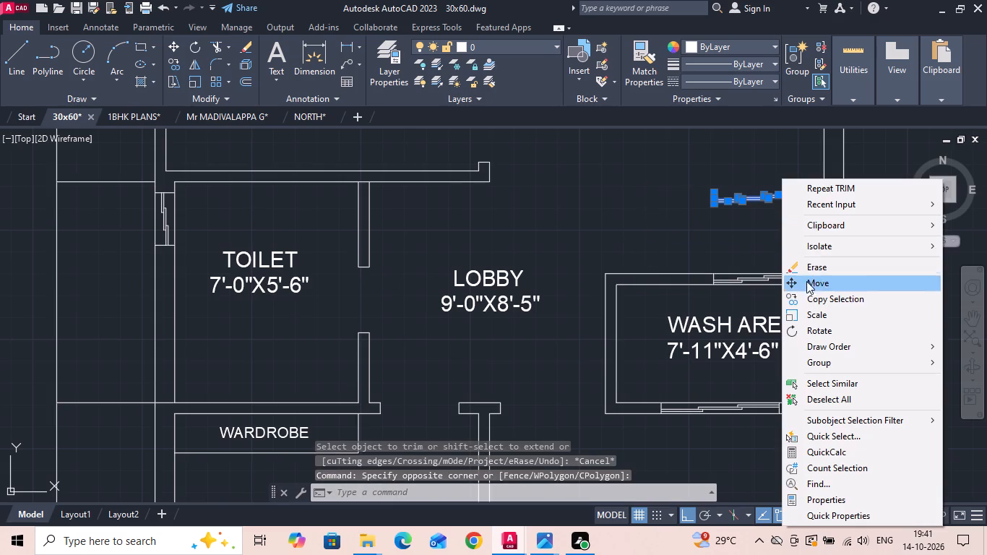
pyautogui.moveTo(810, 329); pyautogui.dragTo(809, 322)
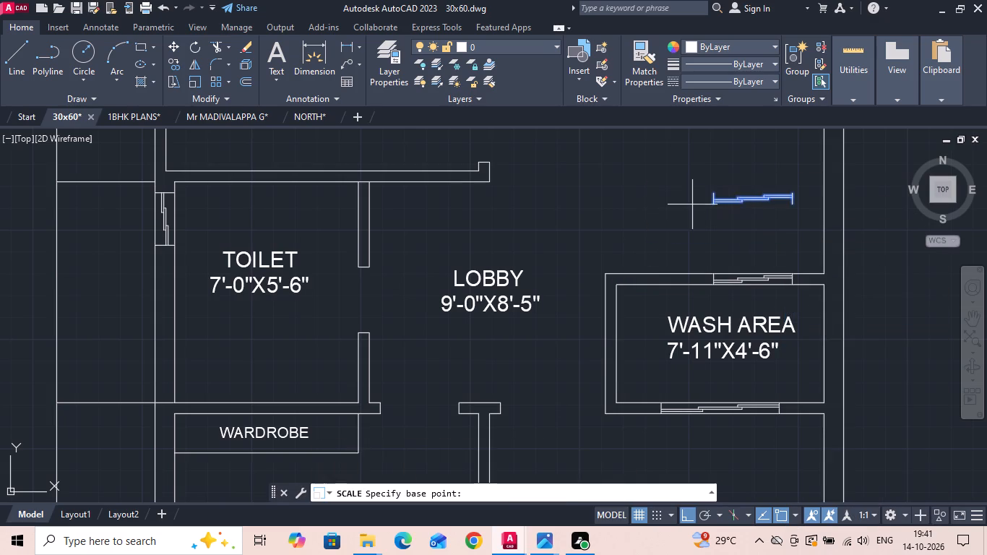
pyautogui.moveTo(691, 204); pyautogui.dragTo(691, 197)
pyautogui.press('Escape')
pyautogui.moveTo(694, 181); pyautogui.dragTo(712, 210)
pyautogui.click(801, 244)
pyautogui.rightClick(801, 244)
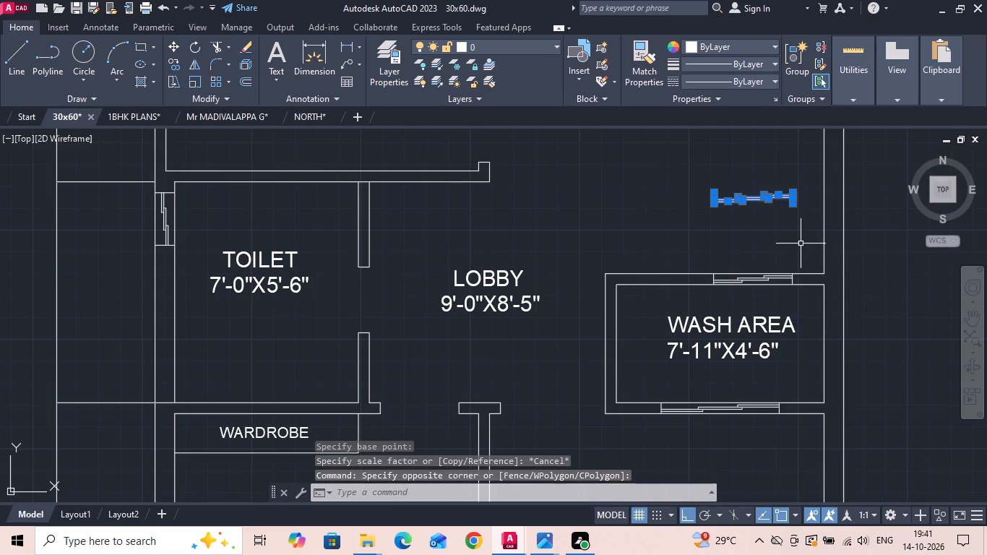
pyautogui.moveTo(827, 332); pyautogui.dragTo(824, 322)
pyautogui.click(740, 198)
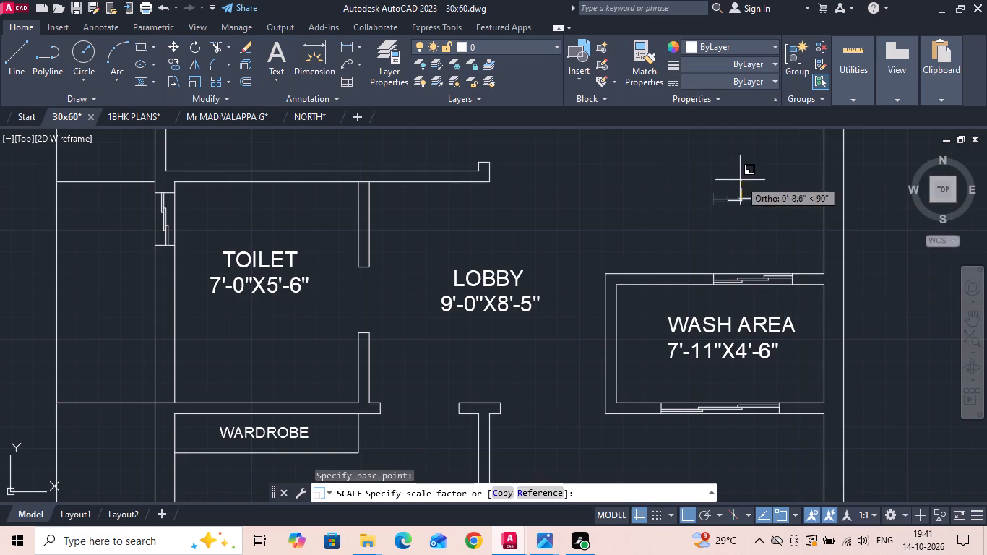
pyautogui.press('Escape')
# Rotate the copied window above the wash area by 90 degrees so it stands vertical.
pyautogui.moveTo(762, 194); pyautogui.dragTo(471, 275, button='middle')
pyautogui.scroll(1, 465, 277)
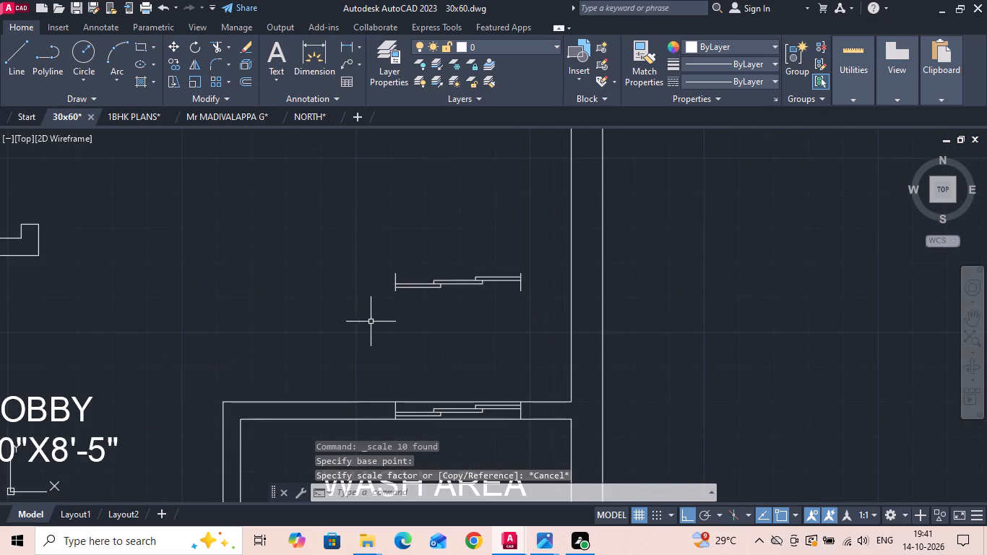
pyautogui.moveTo(364, 327); pyautogui.dragTo(411, 299)
pyautogui.click(526, 205)
pyautogui.rightClick(526, 205)
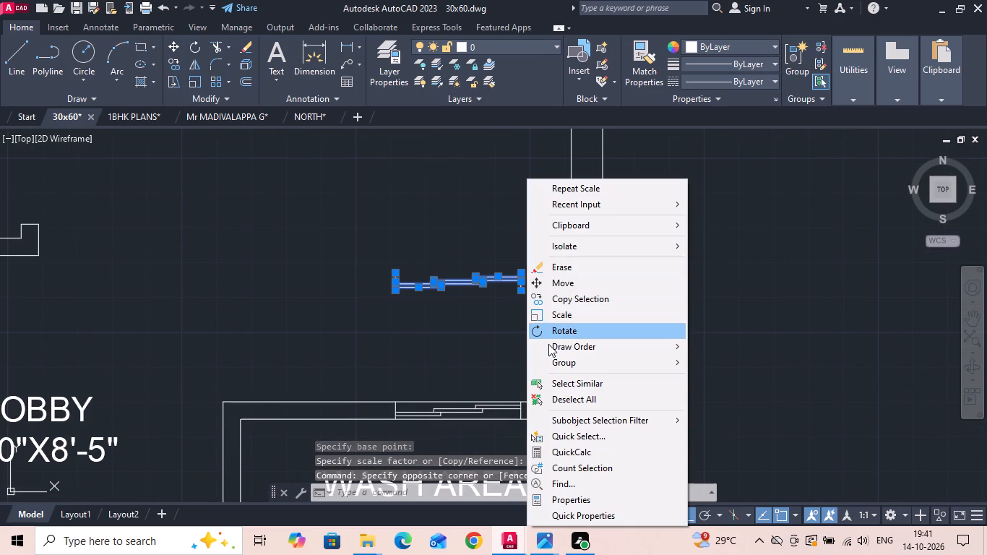
pyautogui.click(549, 332)
pyautogui.click(532, 243)
pyautogui.click(523, 220)
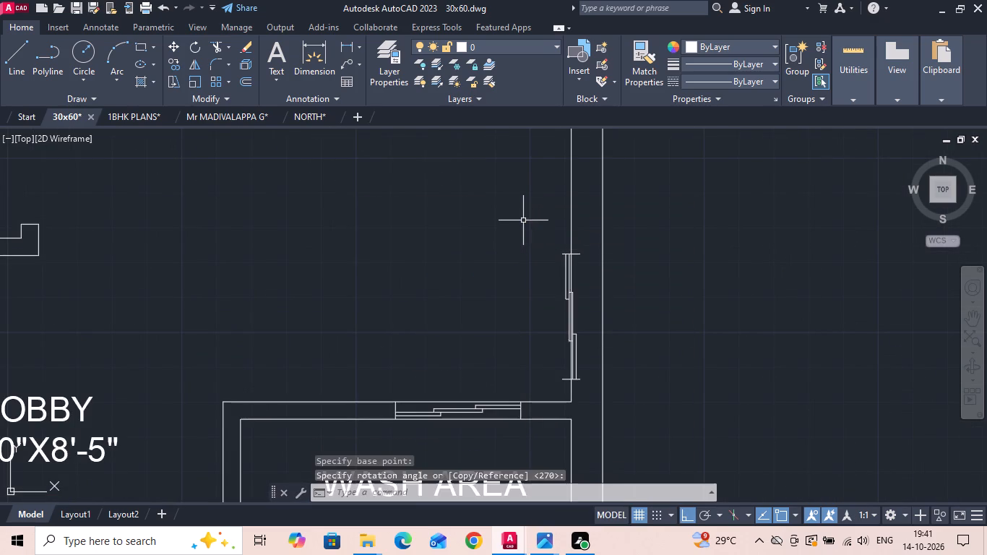
# Move the rotated window horizontally off the outer side wall into the empty space above the wash area.
pyautogui.moveTo(527, 231); pyautogui.dragTo(549, 280)
pyautogui.click(597, 396)
pyautogui.rightClick(700, 287)
pyautogui.click(730, 288)
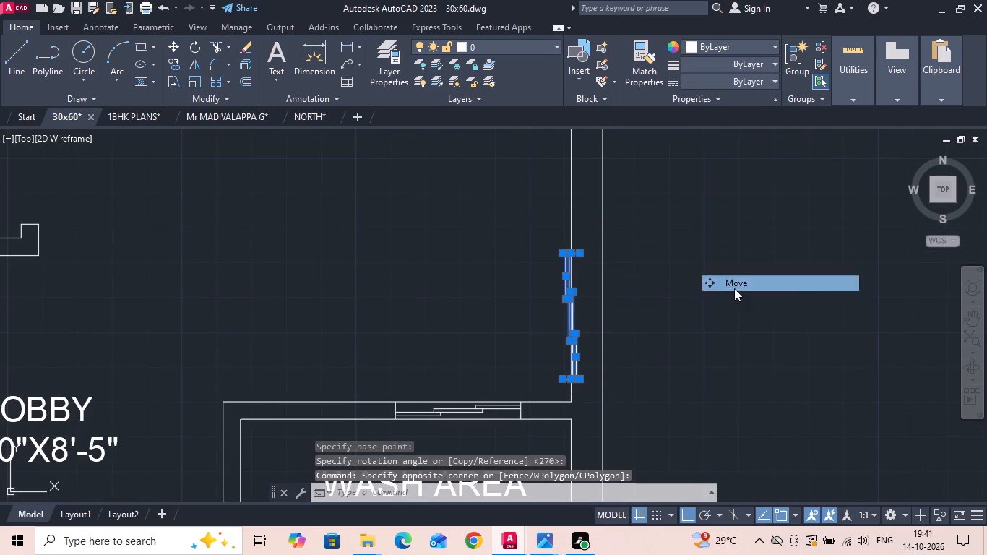
pyautogui.moveTo(814, 291); pyautogui.dragTo(798, 285)
pyautogui.click(638, 234)
# Draw a horizontal line from the midpoint of the wash area's lobby-side inner face across that wall into the lobby.
pyautogui.scroll(-2, 444, 185)
pyautogui.scroll(1, 389, 291)
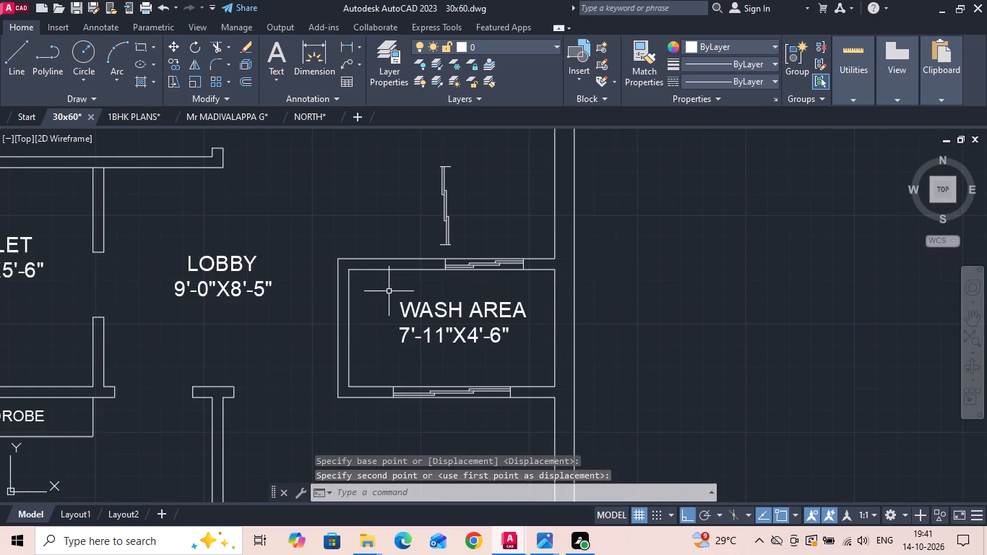
pyautogui.write('L')
pyautogui.press('space')
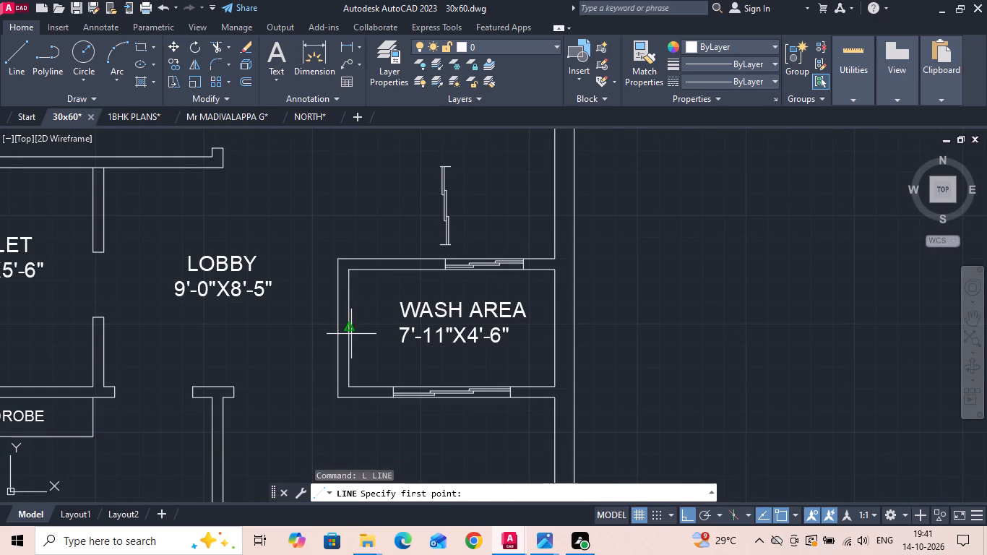
pyautogui.click(351, 334)
pyautogui.scroll(1, 311, 326)
pyautogui.click(311, 326)
pyautogui.press('Escape')
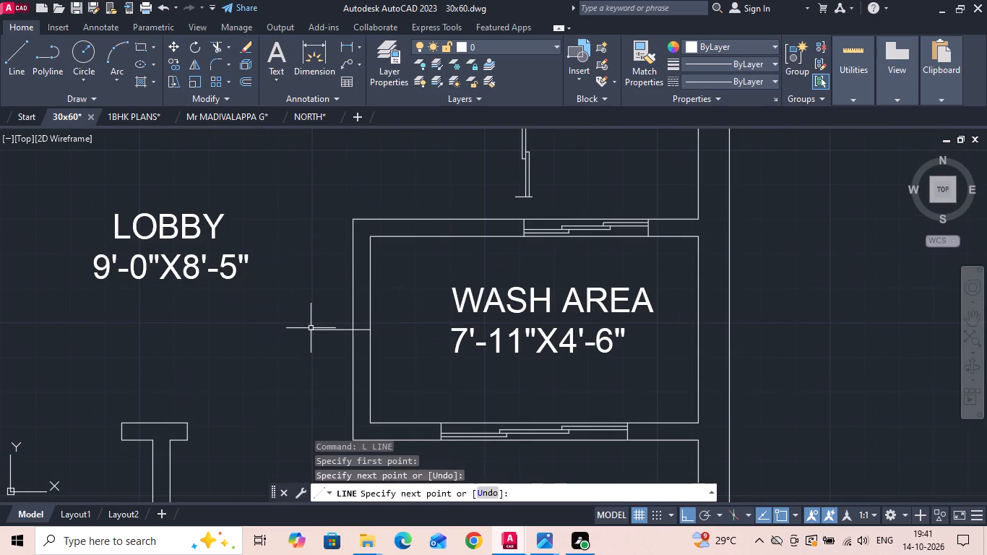
# Measure the length of the rotated window above the wash area.
pyautogui.scroll(-1, 326, 350)
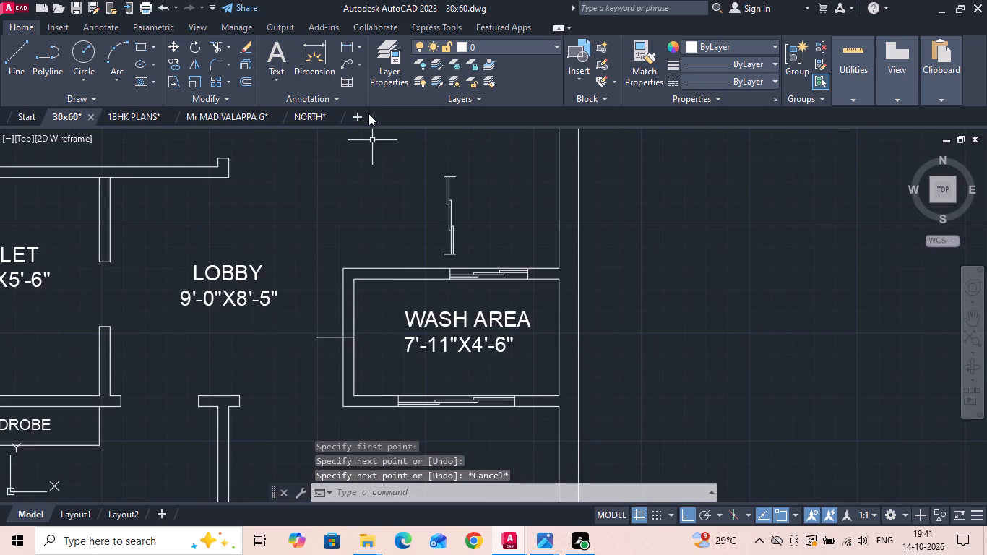
pyautogui.click(351, 46)
pyautogui.scroll(1, 473, 178)
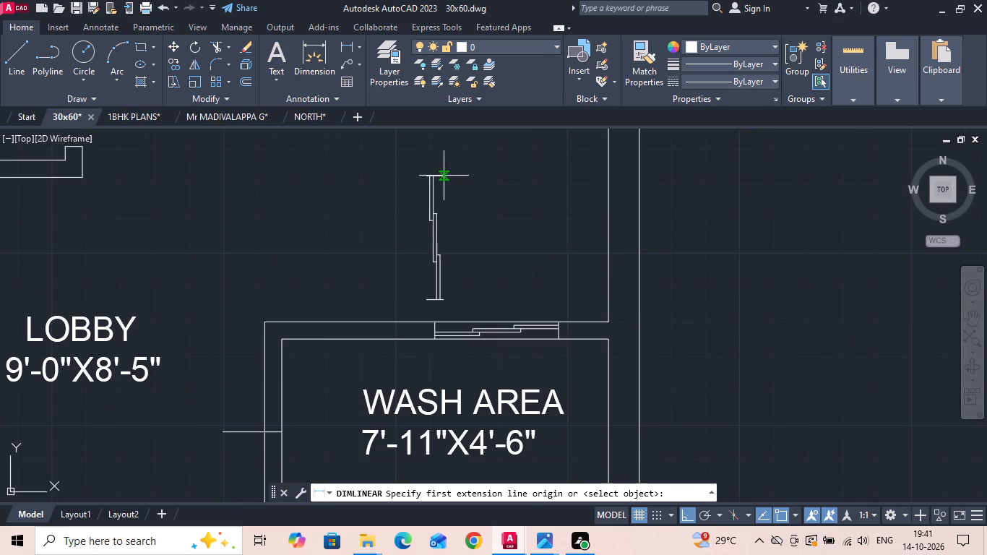
pyautogui.click(446, 174)
pyautogui.click(443, 299)
pyautogui.press('Escape')
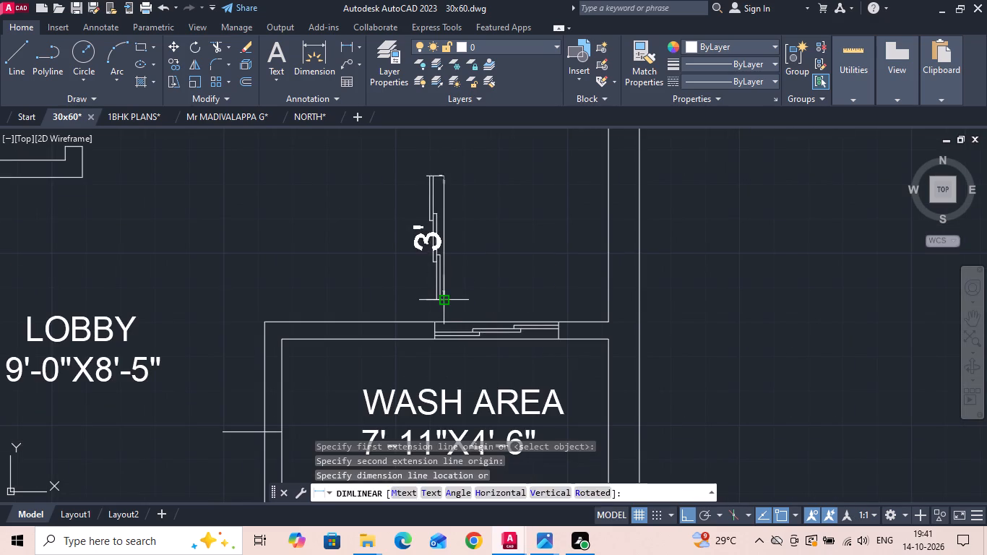
# Offset the horizontal guide line on the wash area's lobby-side wall upward by 1'6".
pyautogui.write('O 1')
pyautogui.press("'")
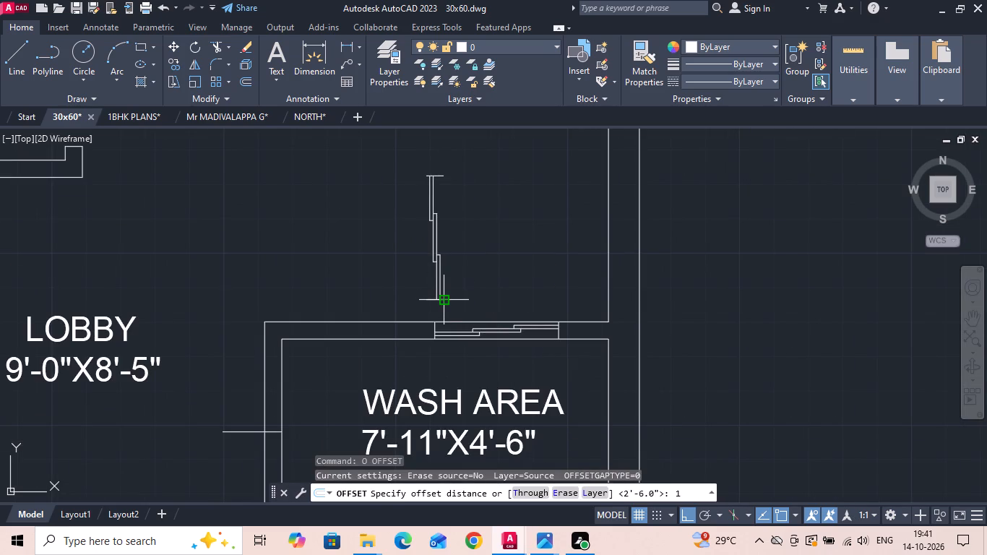
pyautogui.write('6')
pyautogui.press('space')
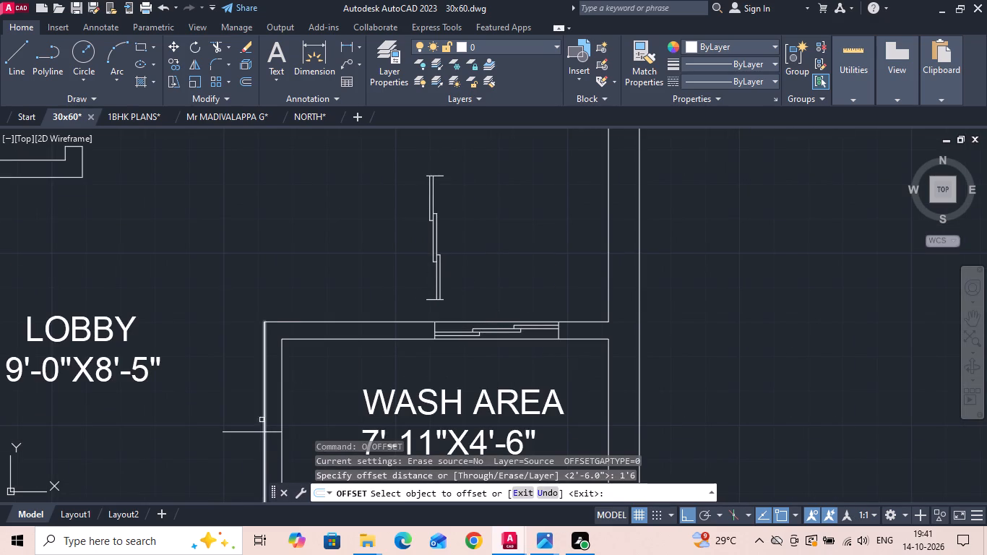
pyautogui.click(258, 431)
pyautogui.click(256, 391)
pyautogui.press('Escape')
# Move the rotated window into the wash area's lobby-side wall, aligning its upper end with the offset guide line on the inner face.
pyautogui.click(395, 168)
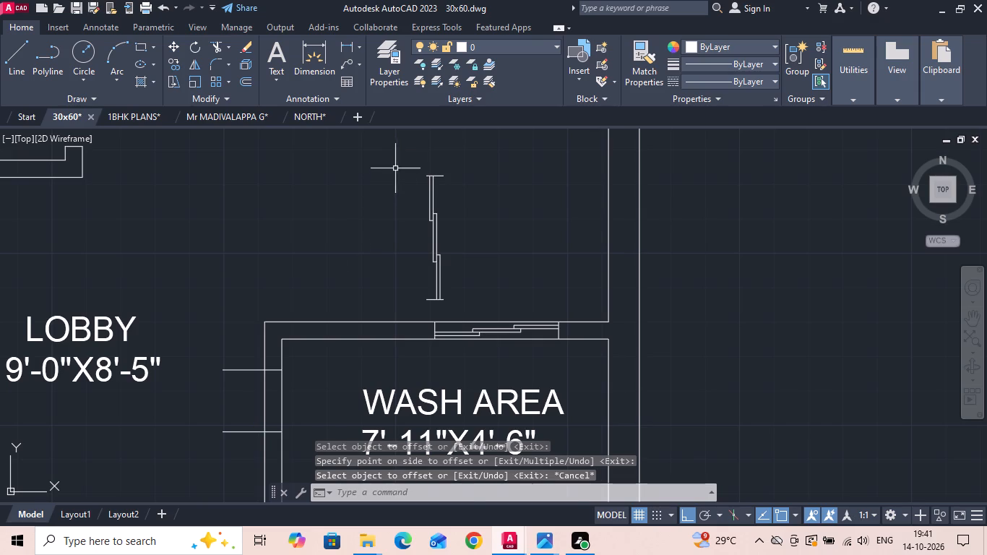
pyautogui.click(479, 307)
pyautogui.rightClick(479, 307)
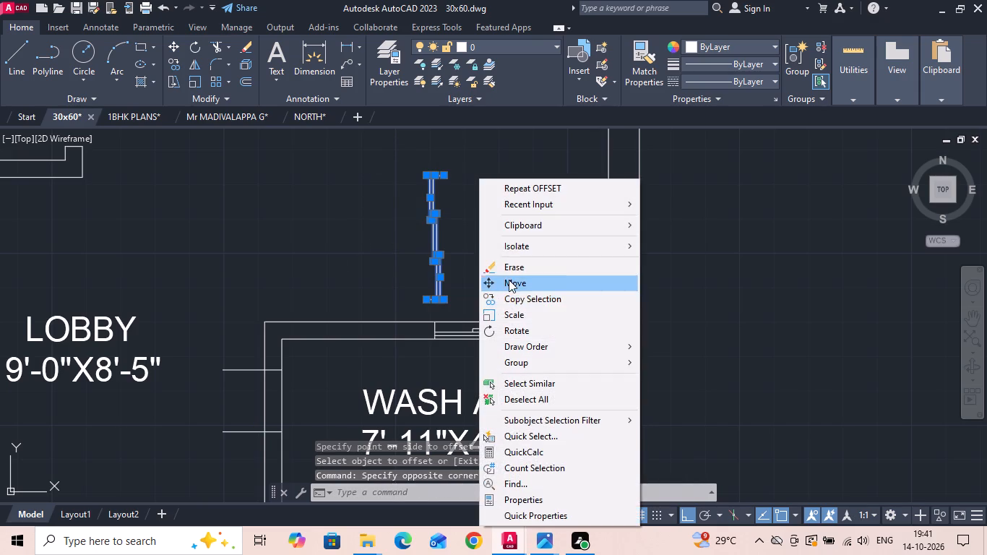
pyautogui.click(509, 279)
pyautogui.click(445, 173)
pyautogui.scroll(-2, 444, 171)
pyautogui.scroll(2, 384, 288)
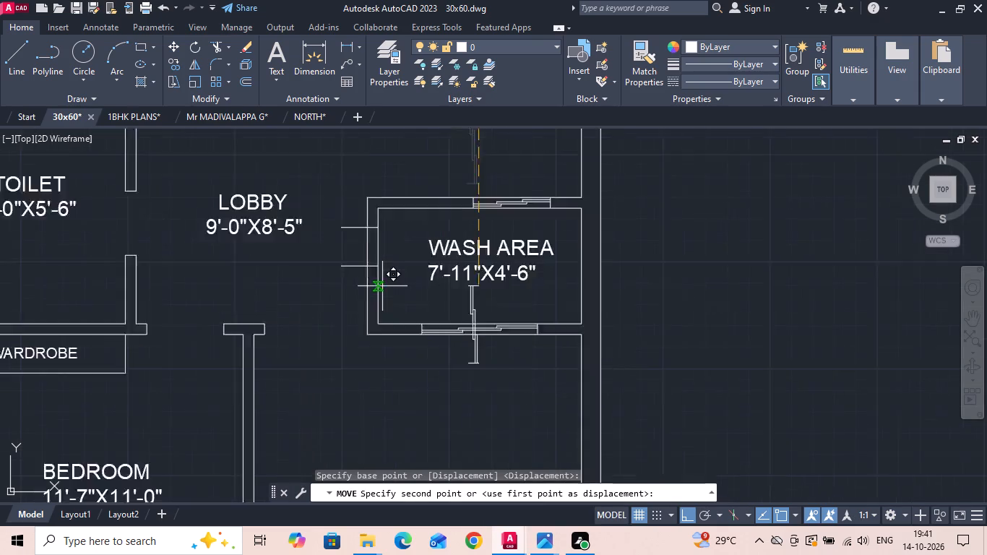
pyautogui.click(378, 189)
# Delete the two horizontal guide lines crossing the wash area's lobby-side wall.
pyautogui.scroll(-2, 508, 296)
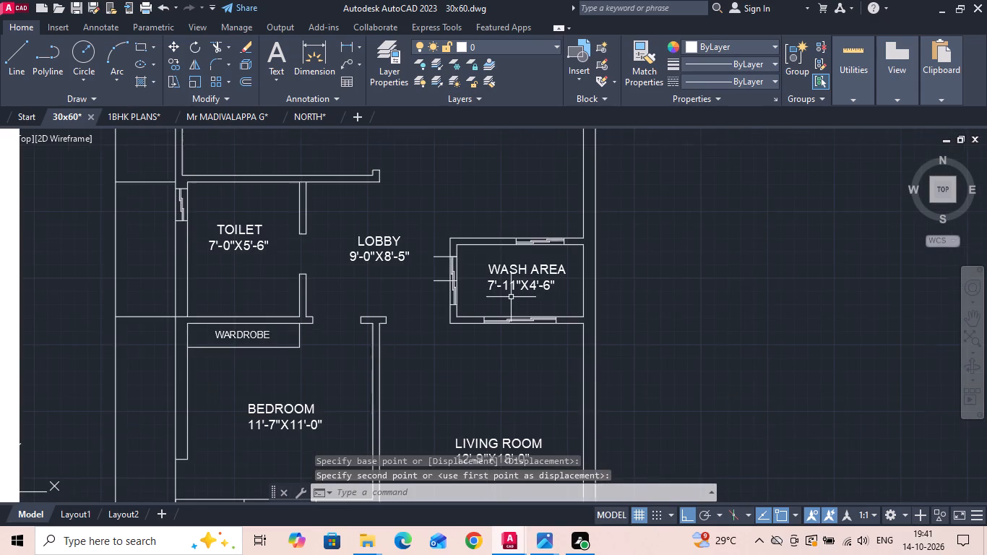
pyautogui.scroll(-1, 511, 297)
pyautogui.press('Escape')
pyautogui.scroll(3, 483, 291)
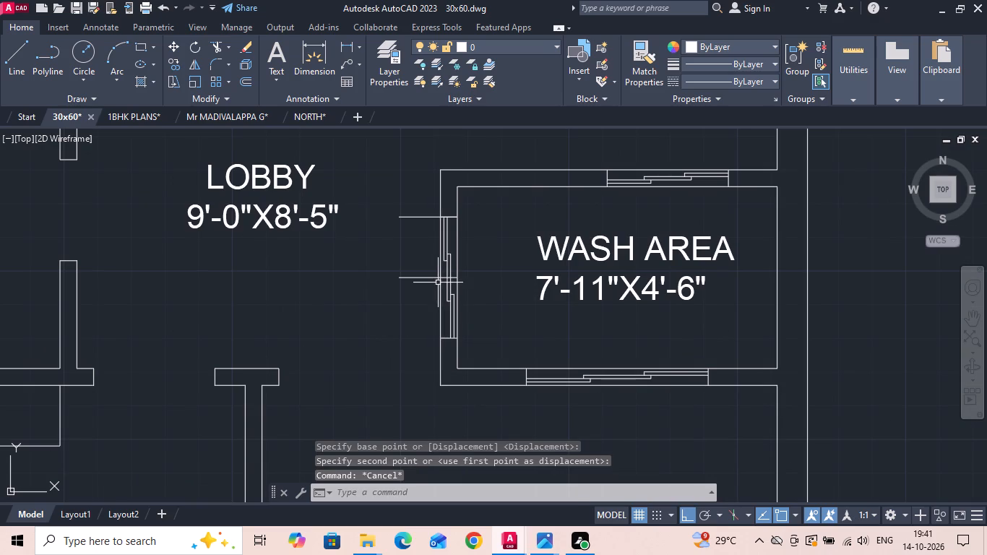
pyautogui.click(438, 283)
pyautogui.click(407, 242)
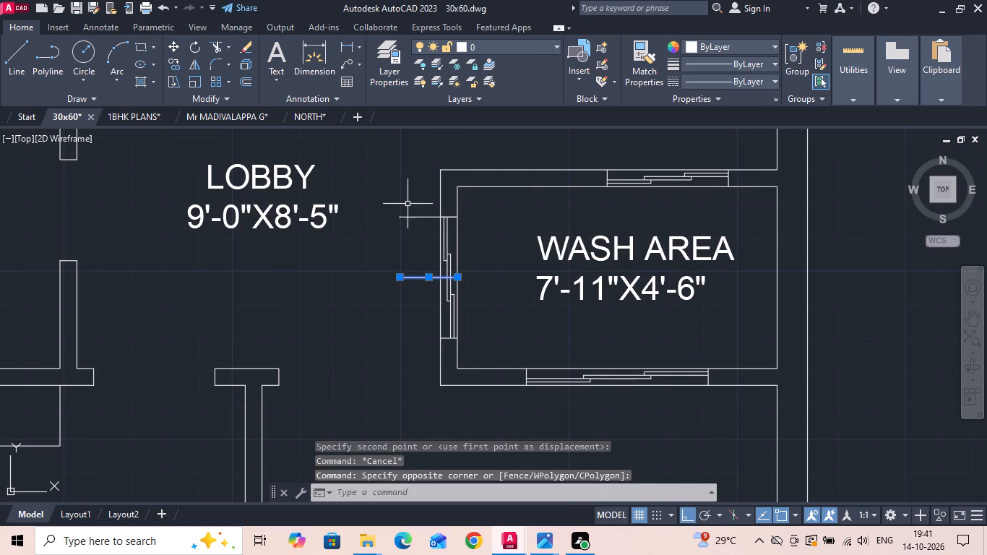
pyautogui.moveTo(408, 202); pyautogui.dragTo(396, 237)
pyautogui.click(395, 240)
pyautogui.press('Delete')
# Trim the outer side wall's inner face line between the two faces of the partition above the kitchen space.
pyautogui.scroll(-3, 580, 264)
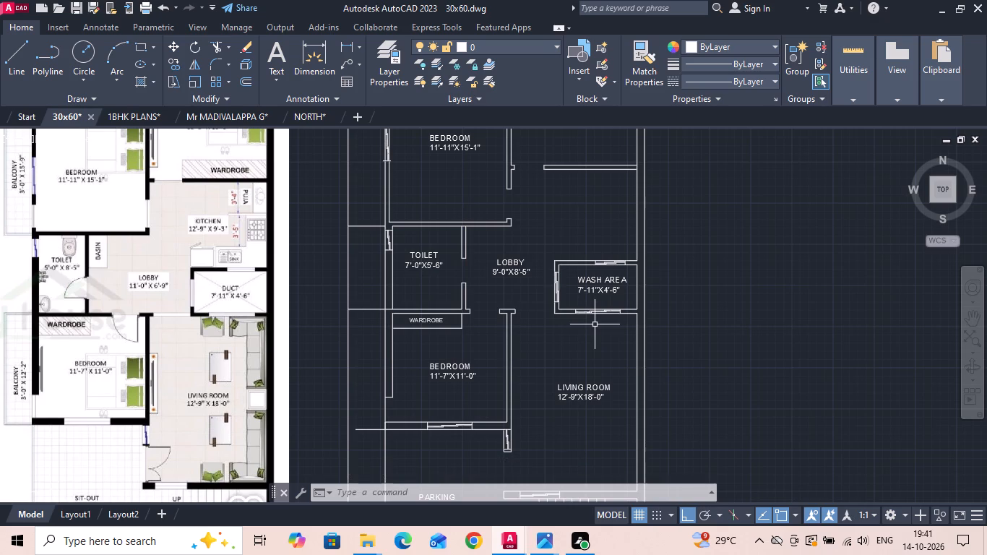
pyautogui.moveTo(587, 336); pyautogui.dragTo(610, 266, button='middle')
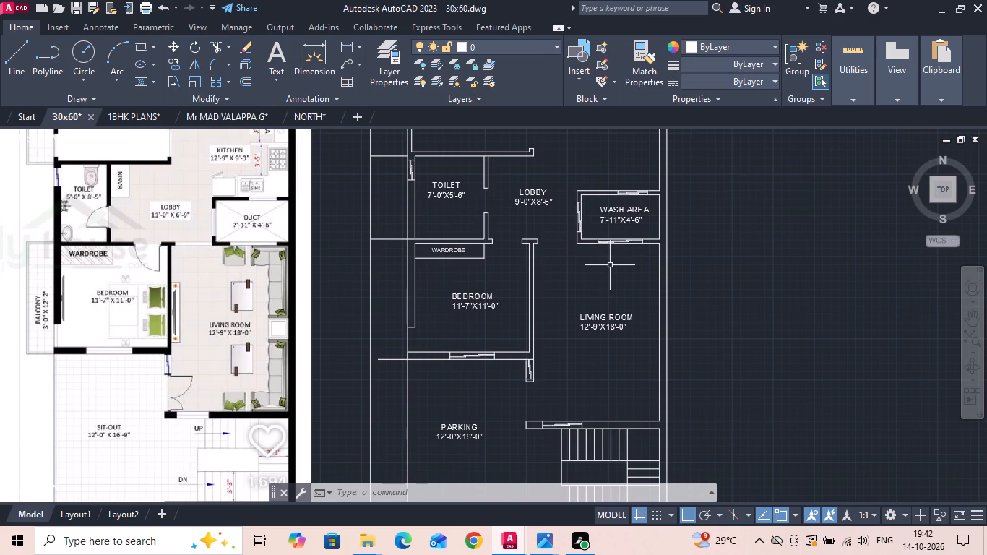
pyautogui.moveTo(572, 215); pyautogui.dragTo(548, 356, button='middle')
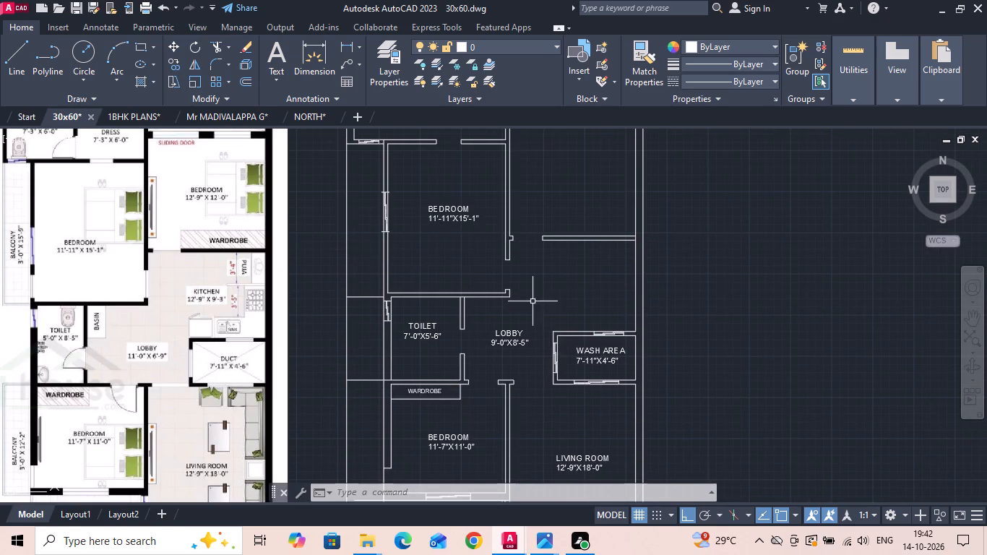
pyautogui.scroll(1, 595, 220)
pyautogui.moveTo(567, 296); pyautogui.dragTo(642, 296, button='middle')
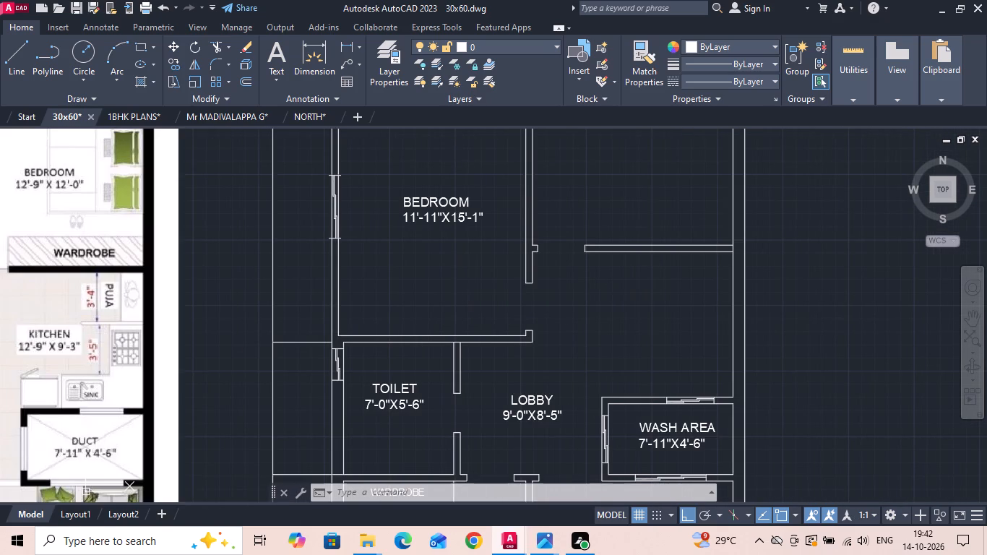
pyautogui.write('TR')
pyautogui.press('space')
pyautogui.press('space')
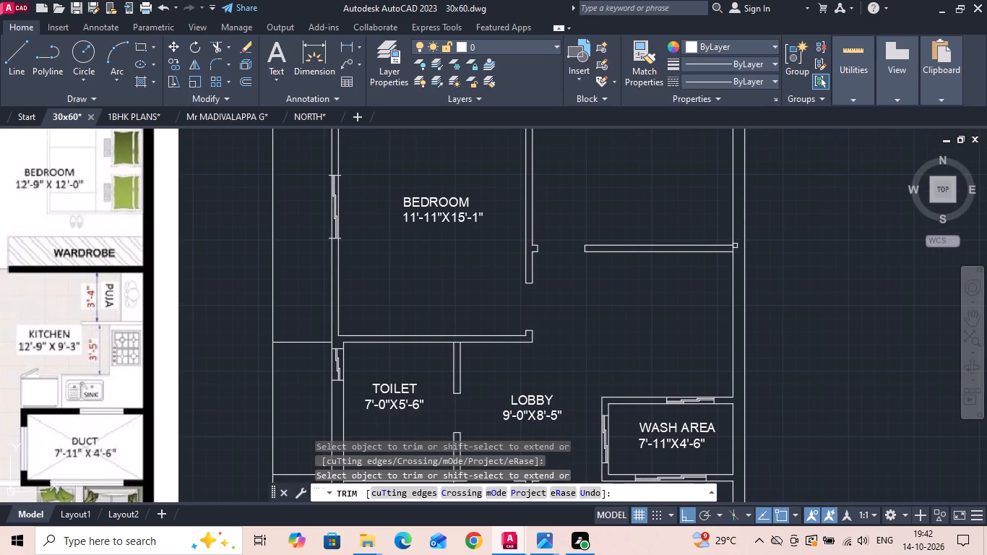
pyautogui.click(734, 248)
pyautogui.press('Escape')
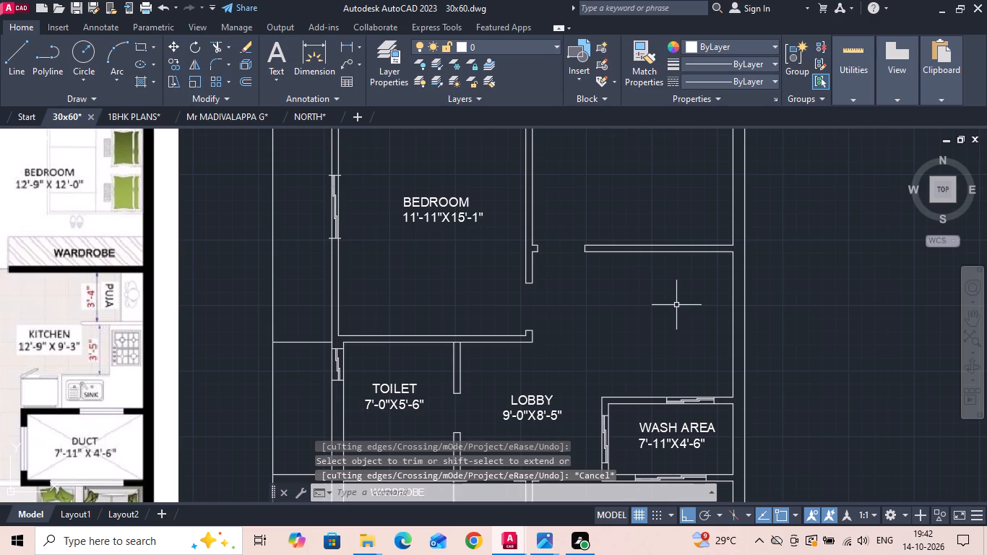
# Offset the lower face of the partition above the kitchen space 3'4" downward for the puja area.
pyautogui.write("O 3'4")
pyautogui.press('space')
pyautogui.moveTo(696, 249); pyautogui.dragTo(697, 259)
pyautogui.click(689, 306)
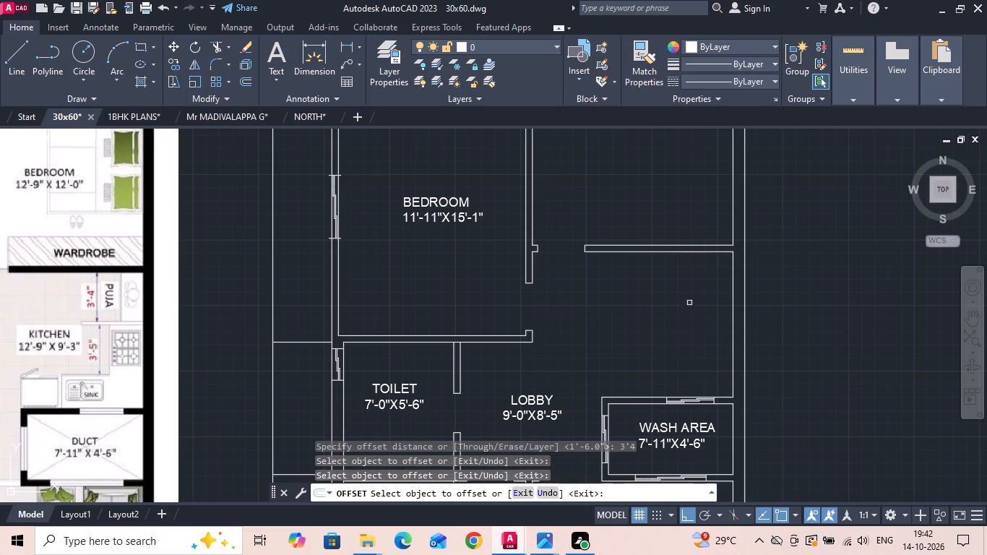
pyautogui.click(690, 253)
pyautogui.click(685, 302)
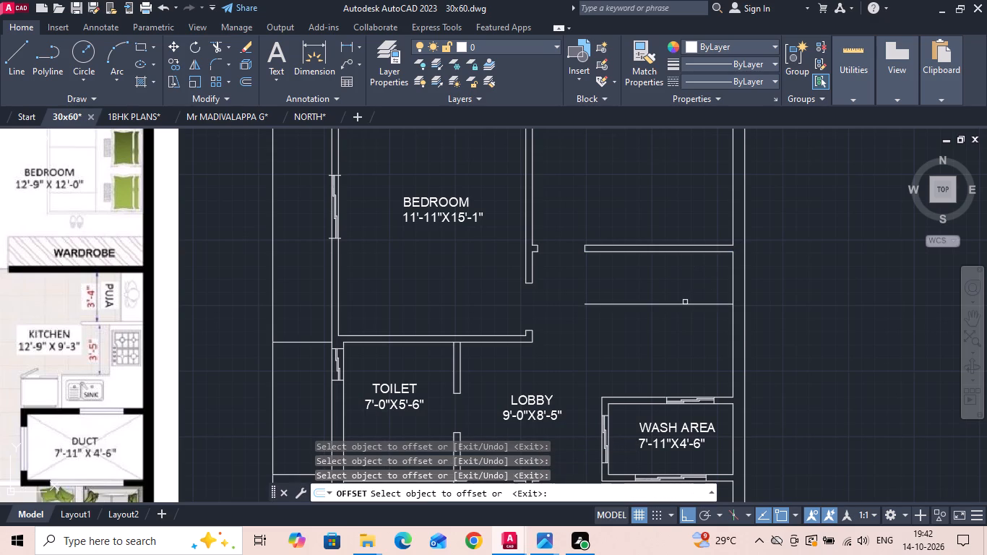
pyautogui.press('Escape')
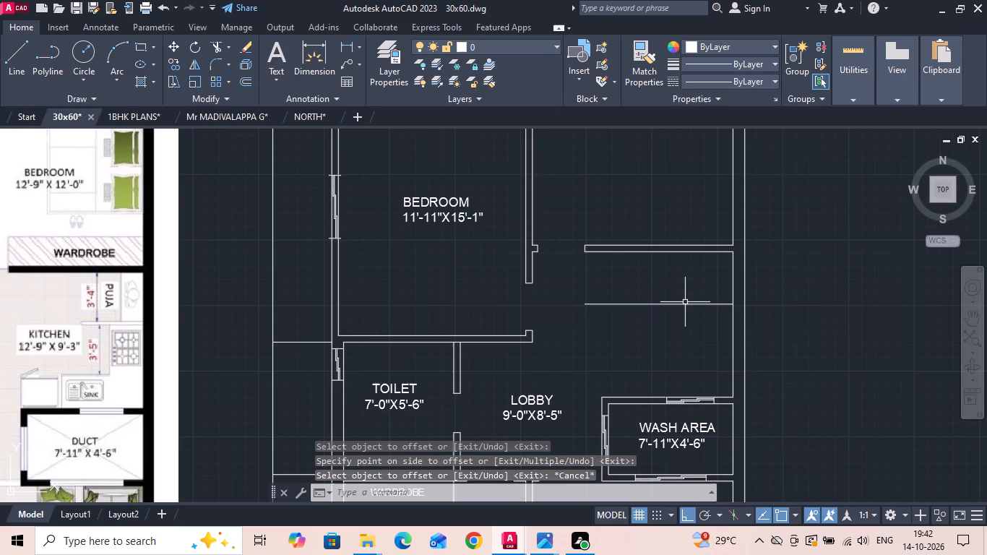
pyautogui.press('Escape')
# Offset the wash area's upper outer wall line 5'5" upward into the kitchen space.
pyautogui.write("O 5'5")
pyautogui.press('space')
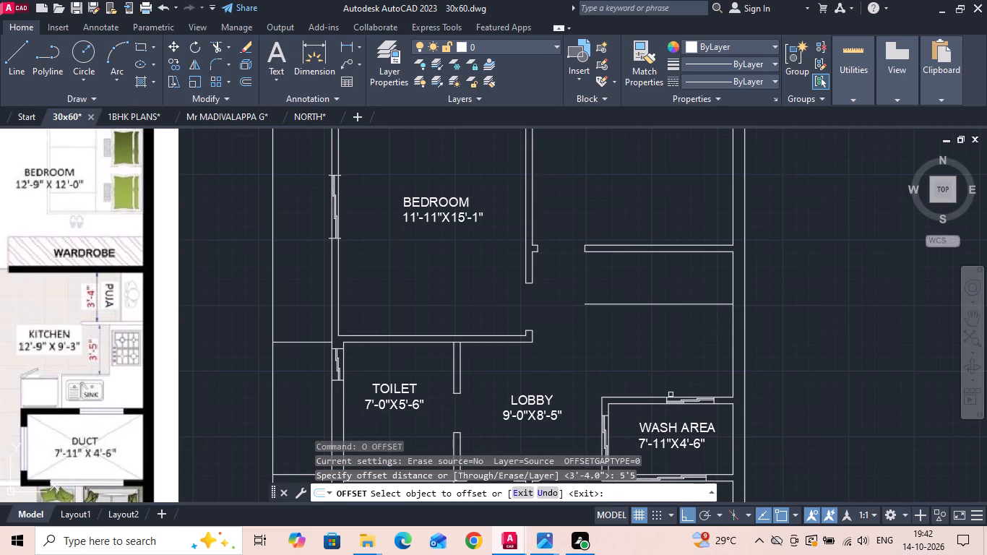
pyautogui.click(658, 396)
pyautogui.click(658, 356)
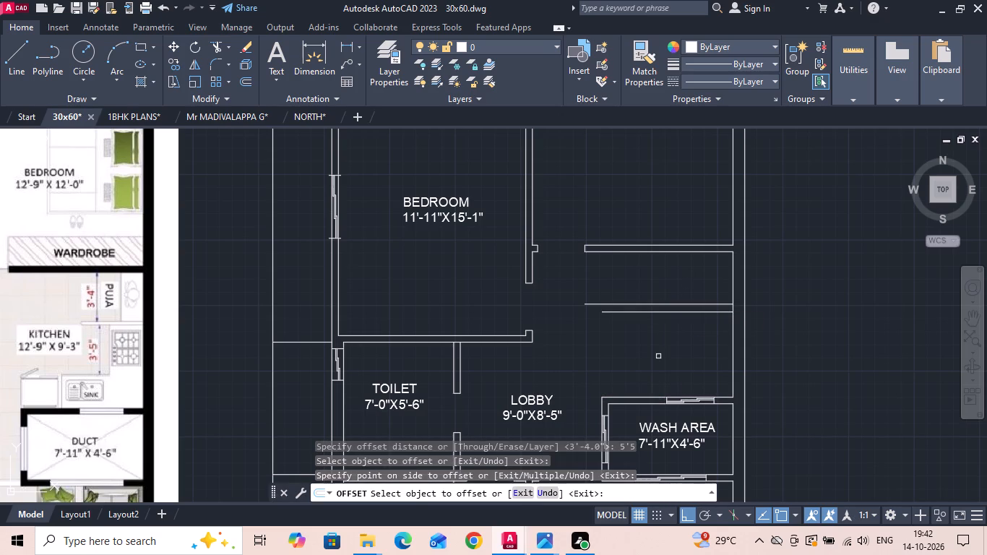
pyautogui.press('Escape')
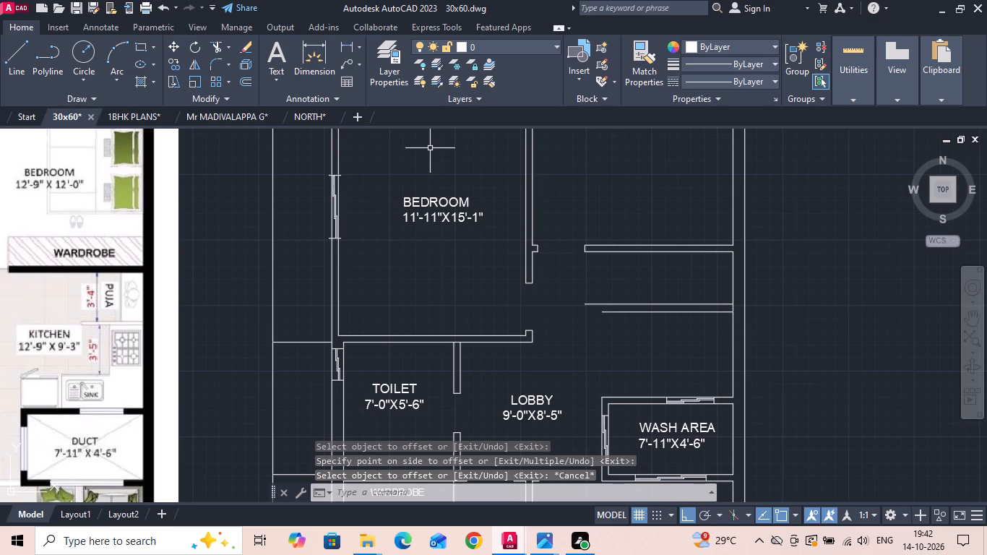
# Measure the gap between the two offset lines in the kitchen space.
pyautogui.click(343, 43)
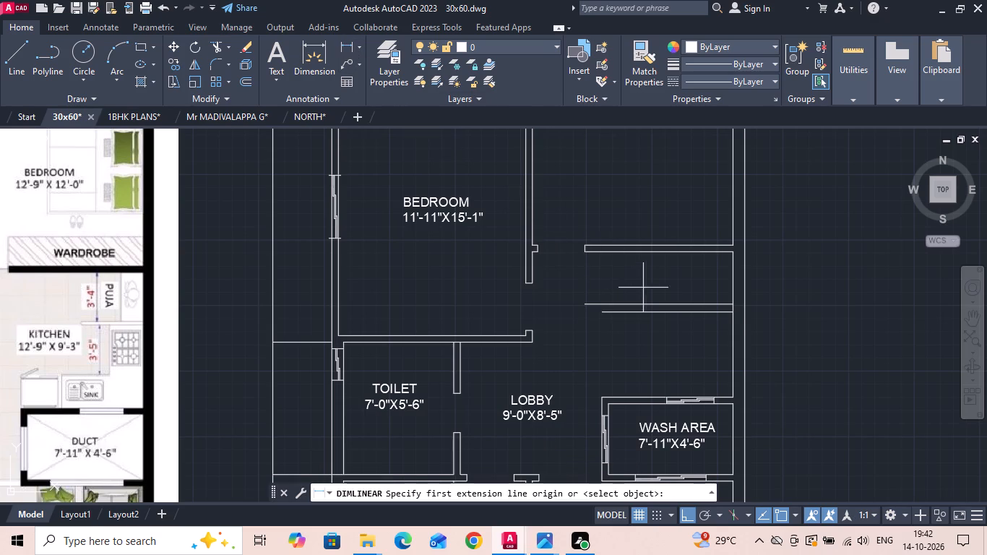
pyautogui.scroll(1, 678, 312)
pyautogui.click(682, 295)
pyautogui.click(684, 310)
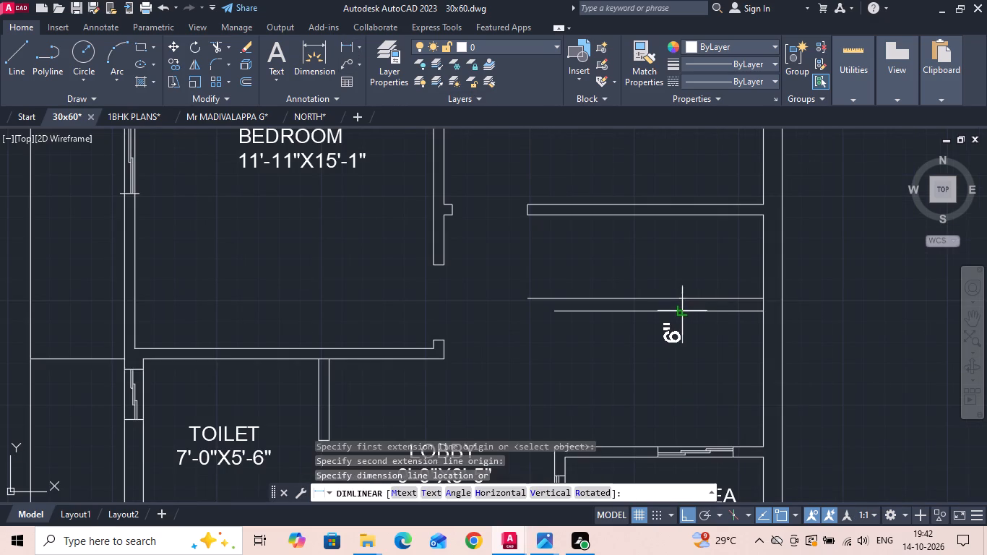
pyautogui.press('Escape')
# Check the puja and kitchen layout in the reference, and move the lower offset line up by 3".
pyautogui.scroll(-3, 684, 310)
pyautogui.scroll(2, 278, 339)
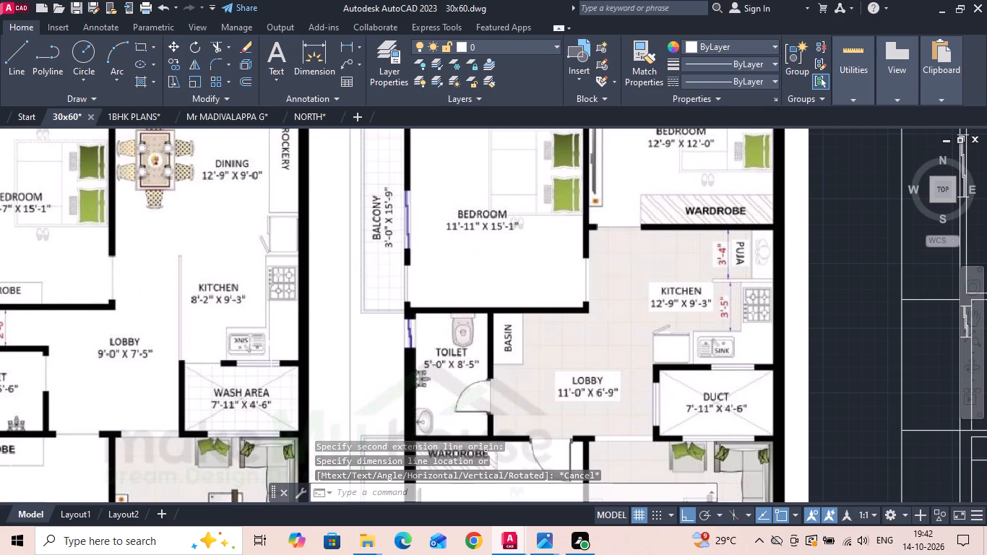
pyautogui.scroll(1, 777, 311)
pyautogui.moveTo(778, 311); pyautogui.dragTo(479, 296, button='middle')
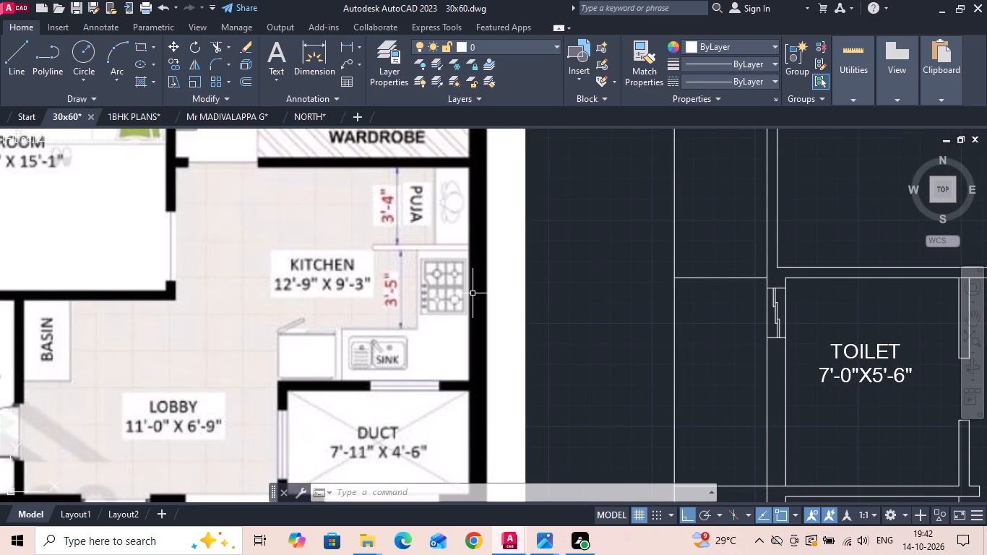
pyautogui.scroll(-2, 350, 296)
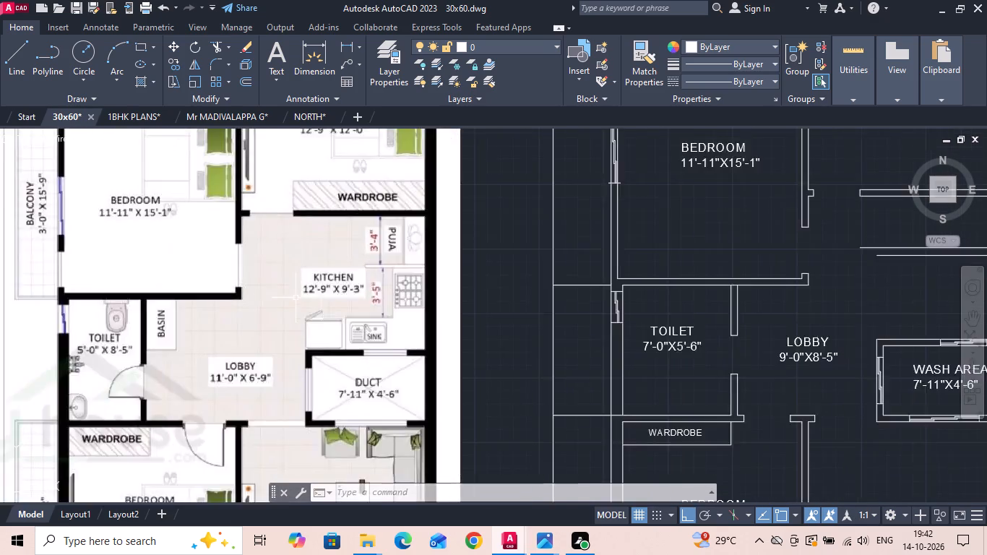
pyautogui.scroll(-1, 294, 298)
pyautogui.scroll(3, 575, 291)
pyautogui.click(505, 262)
pyautogui.rightClick(504, 262)
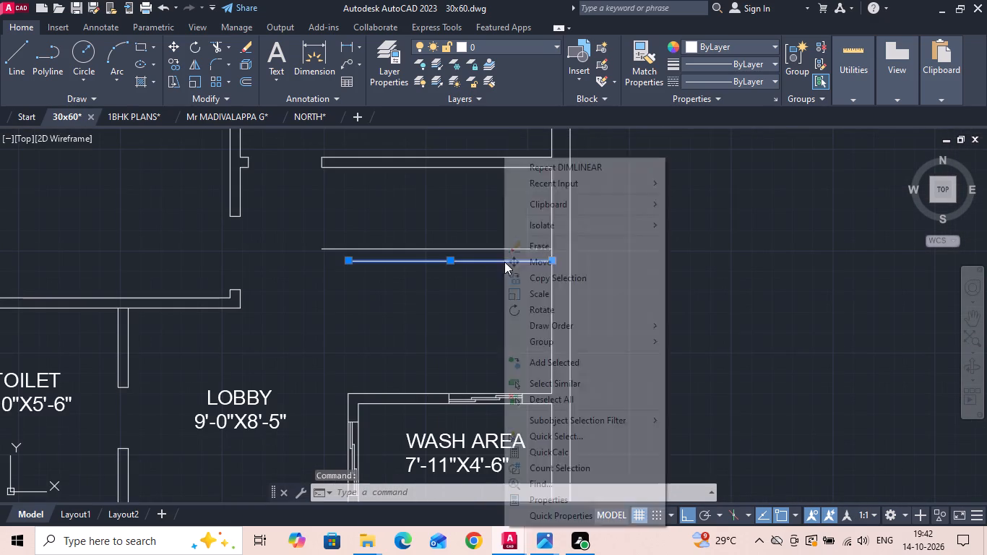
pyautogui.click(527, 264)
pyautogui.click(644, 291)
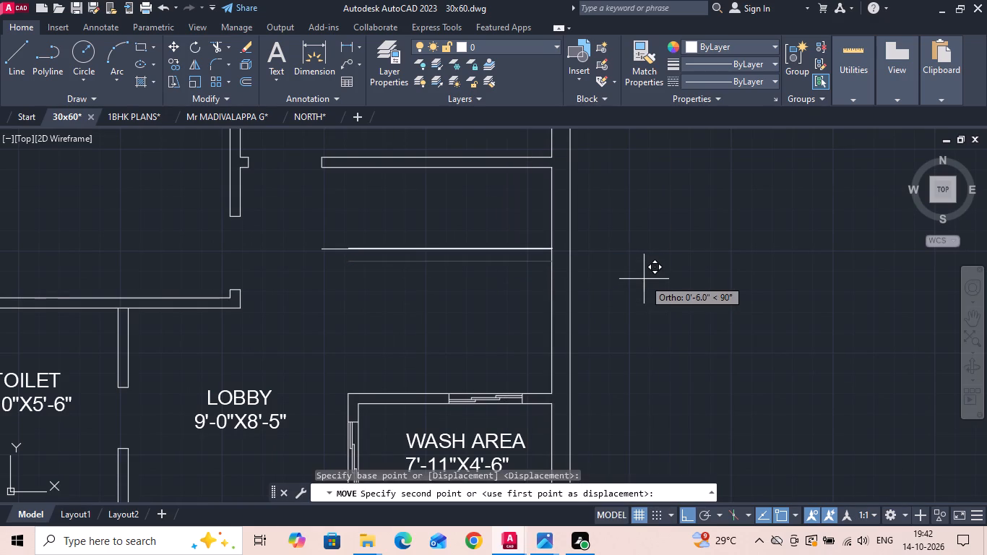
pyautogui.write('3')
pyautogui.press('space')
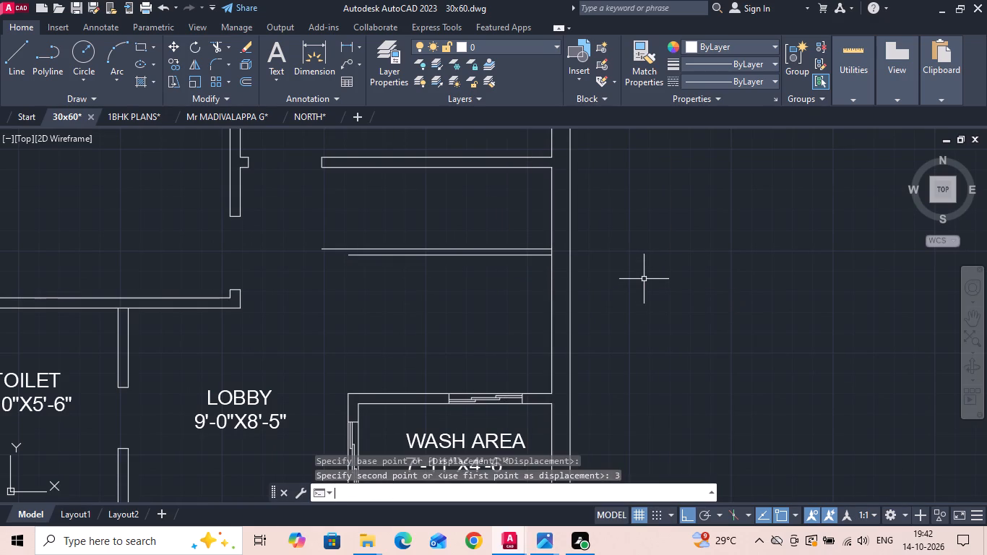
# Copy the stove with its counter edge lines from the ground-floor kitchen to the first-floor kitchen, matching the wash area's upper wall corner.
pyautogui.scroll(-2, 634, 288)
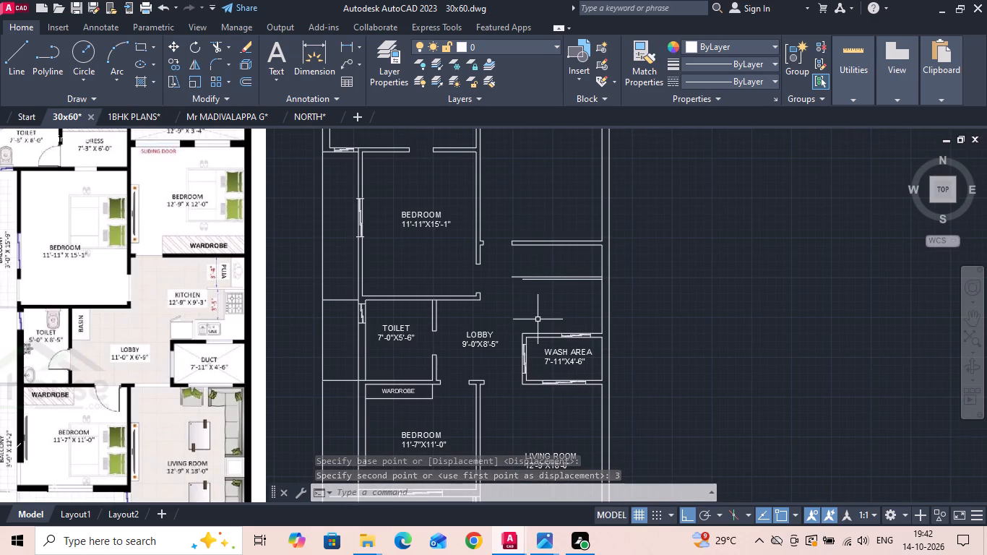
pyautogui.scroll(-2, 572, 318)
pyautogui.scroll(2, 189, 323)
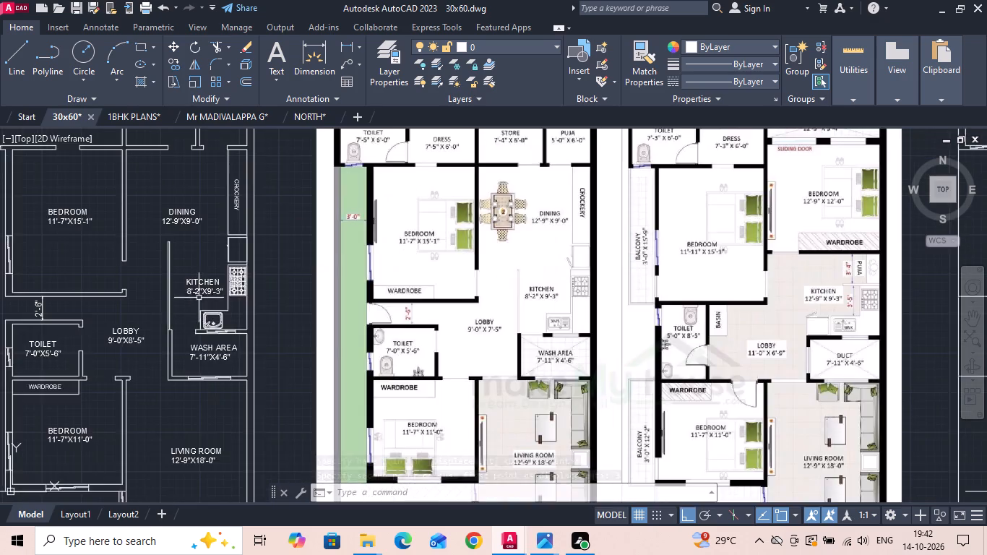
pyautogui.scroll(2, 199, 298)
pyautogui.scroll(-3, 257, 271)
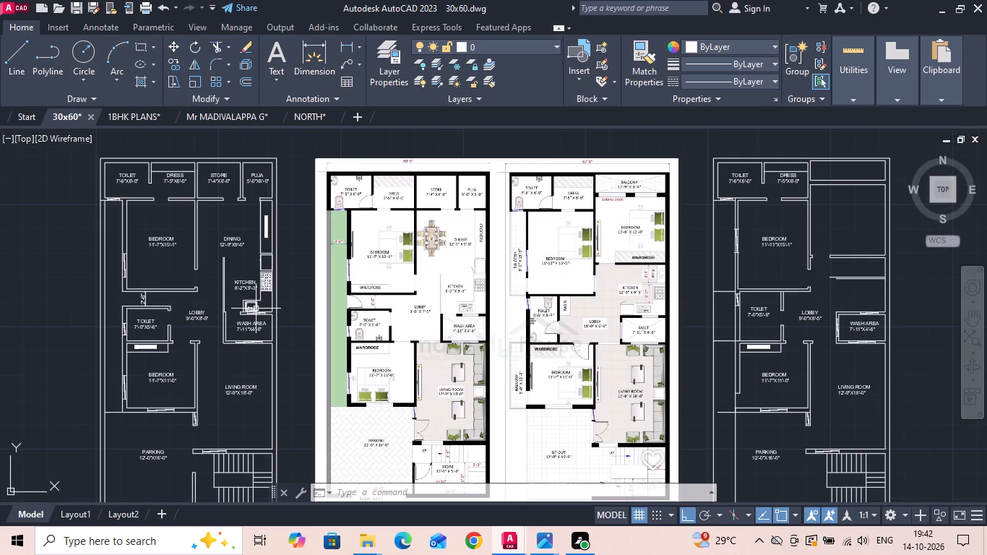
pyautogui.scroll(3, 256, 291)
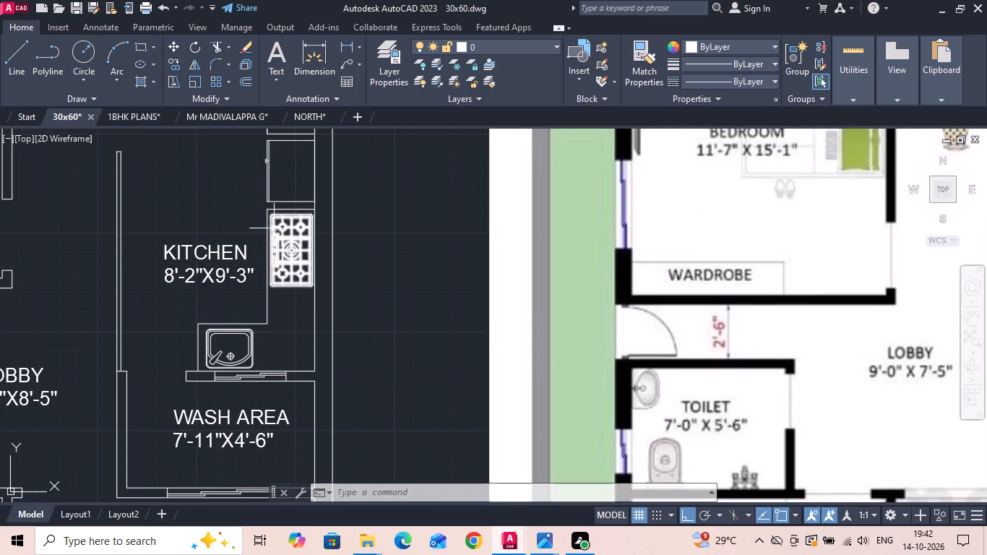
pyautogui.scroll(1, 275, 221)
pyautogui.click(319, 197)
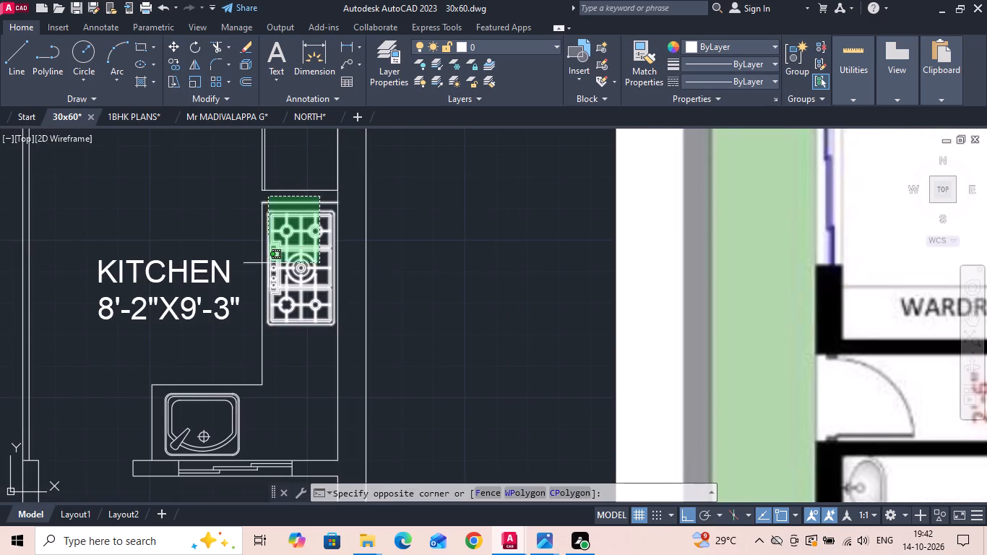
pyautogui.click(244, 300)
pyautogui.rightClick(245, 300)
pyautogui.click(270, 298)
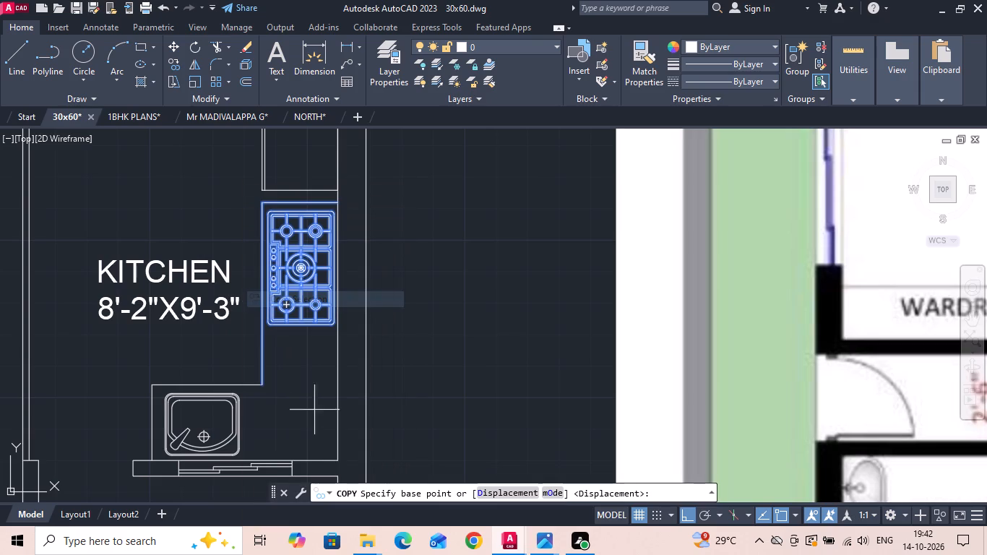
pyautogui.click(332, 460)
pyautogui.scroll(-2, 262, 356)
pyautogui.scroll(-2, 670, 348)
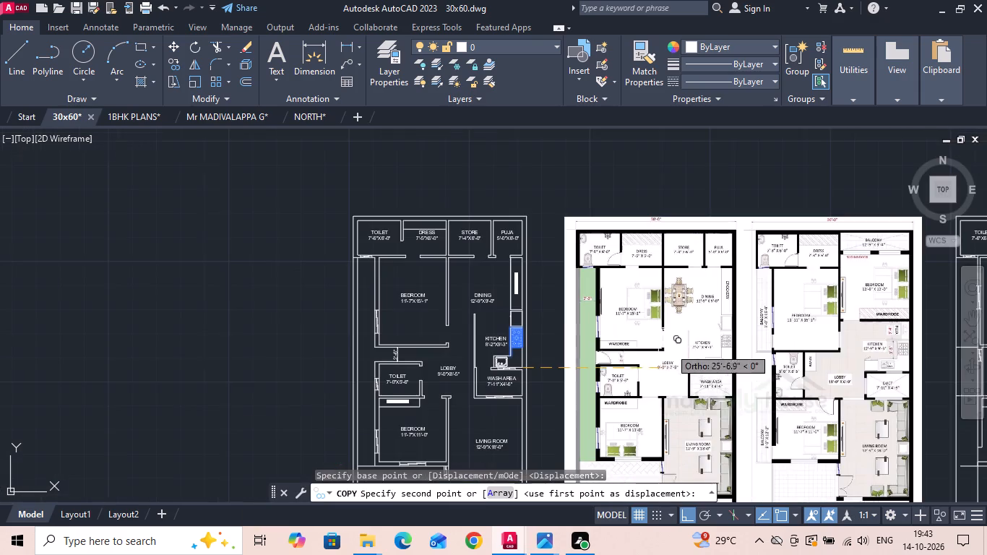
pyautogui.moveTo(929, 348); pyautogui.dragTo(173, 337, button='middle')
pyautogui.scroll(2, 351, 321)
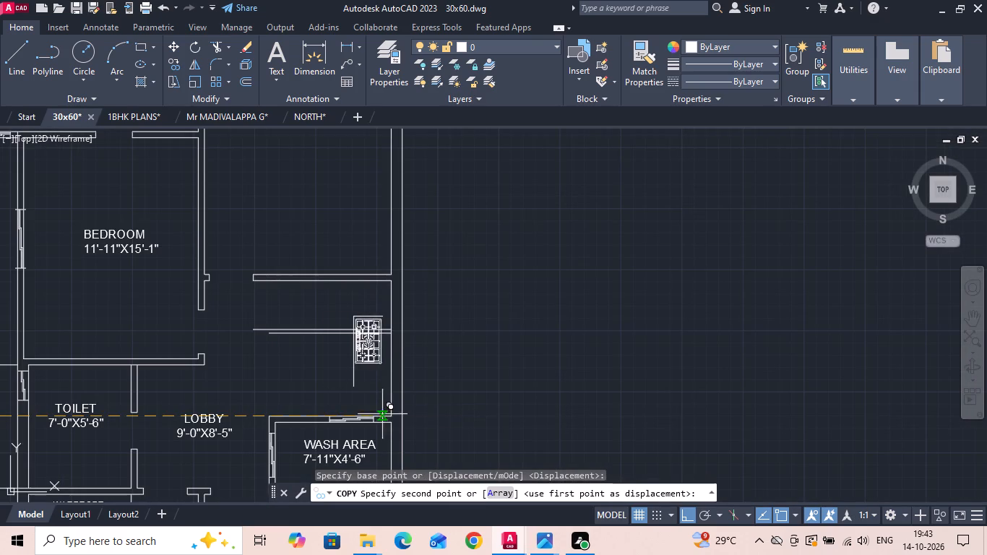
pyautogui.click(387, 418)
pyautogui.press('Escape')
# Move the copied stove and counter edges so their outer-wall corner meets the lower line of the puja partition.
pyautogui.scroll(2, 371, 393)
pyautogui.moveTo(376, 351); pyautogui.dragTo(373, 343)
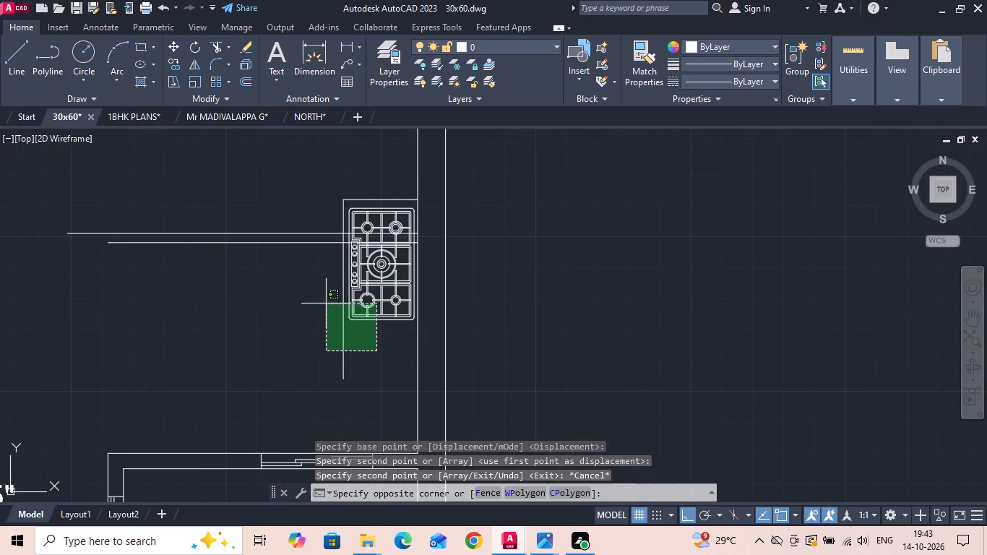
pyautogui.click(319, 296)
pyautogui.scroll(-3, 355, 298)
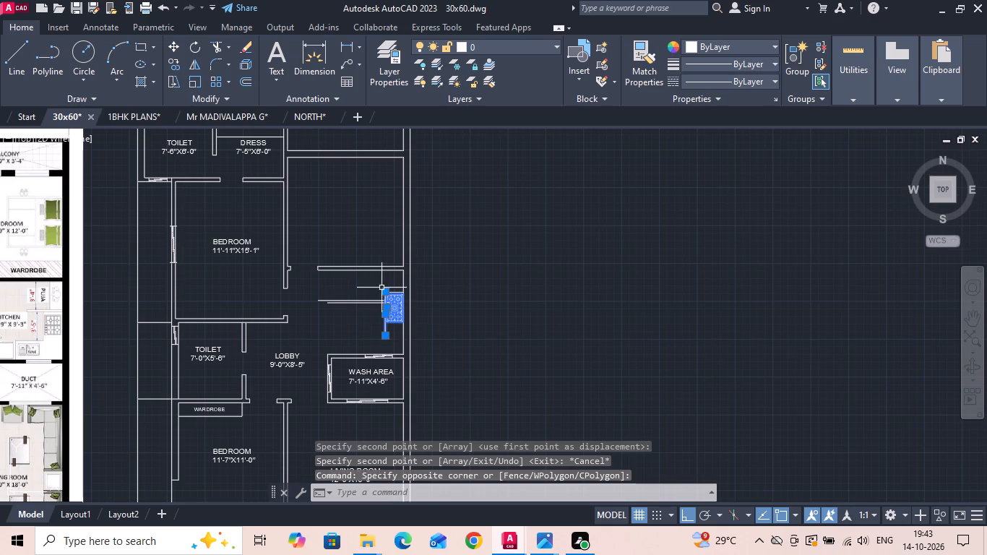
pyautogui.scroll(3, 382, 286)
pyautogui.click(413, 309)
pyautogui.rightClick(541, 305)
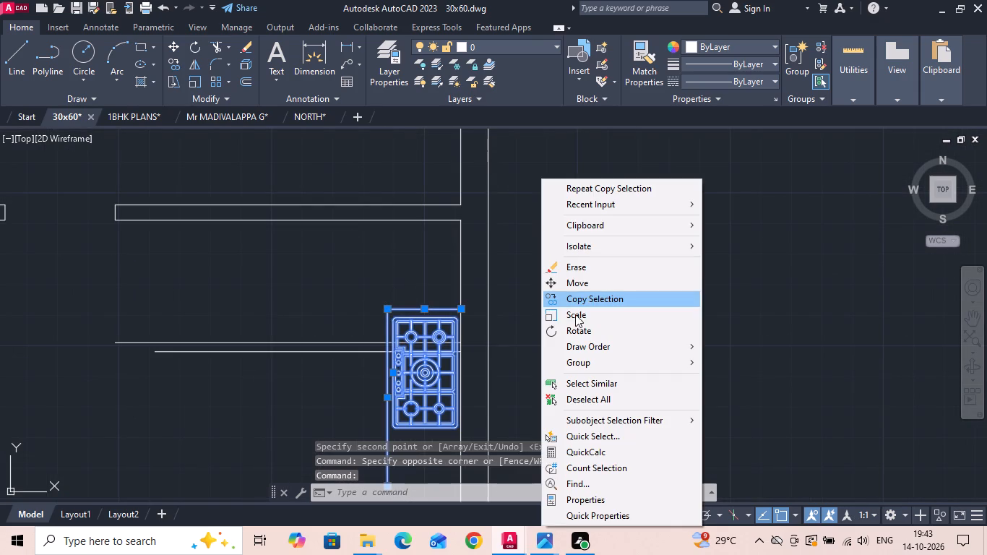
pyautogui.click(589, 288)
pyautogui.scroll(2, 446, 330)
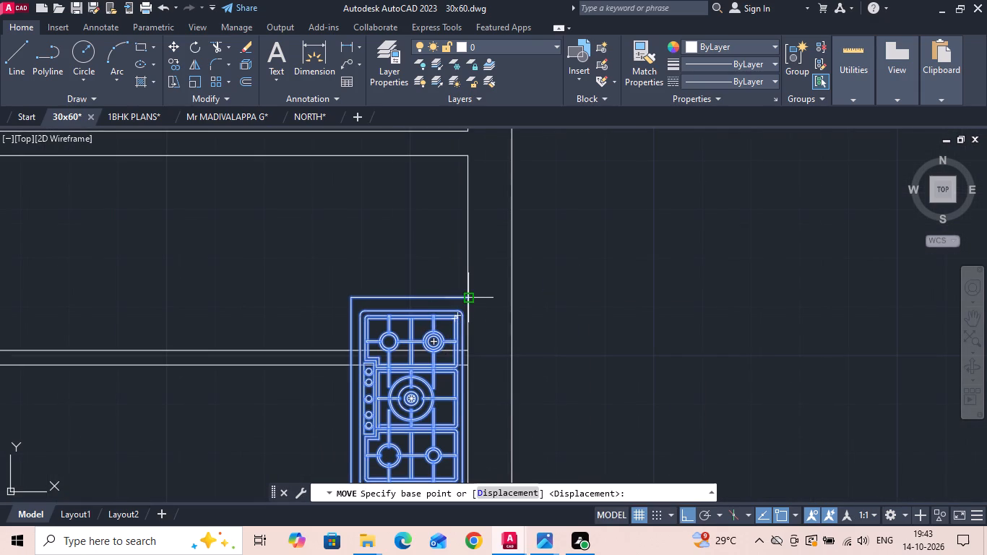
pyautogui.click(467, 297)
pyautogui.scroll(2, 457, 378)
pyautogui.click(482, 348)
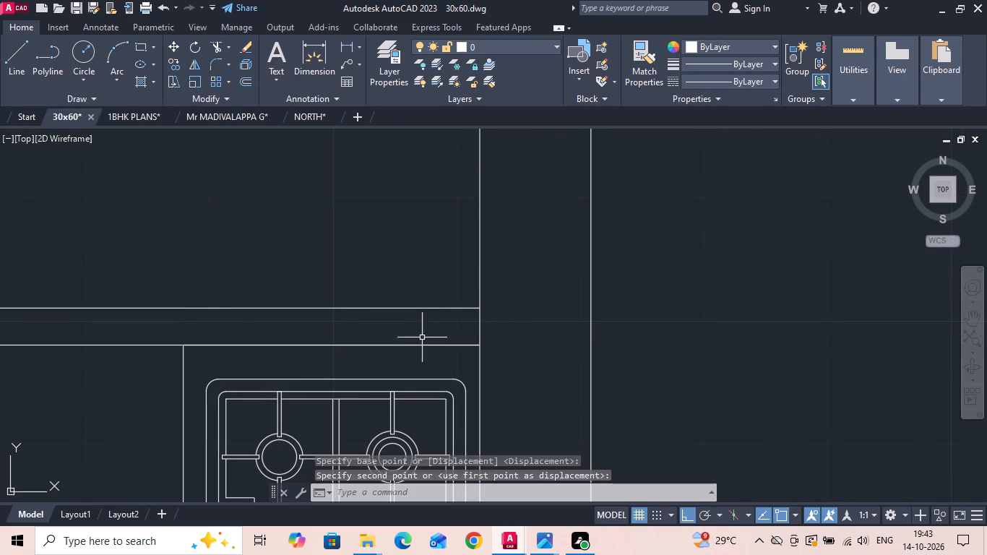
# Move the stove and its counter edges 3" down, away from the puja partition.
pyautogui.click(407, 343)
pyautogui.scroll(-2, 462, 259)
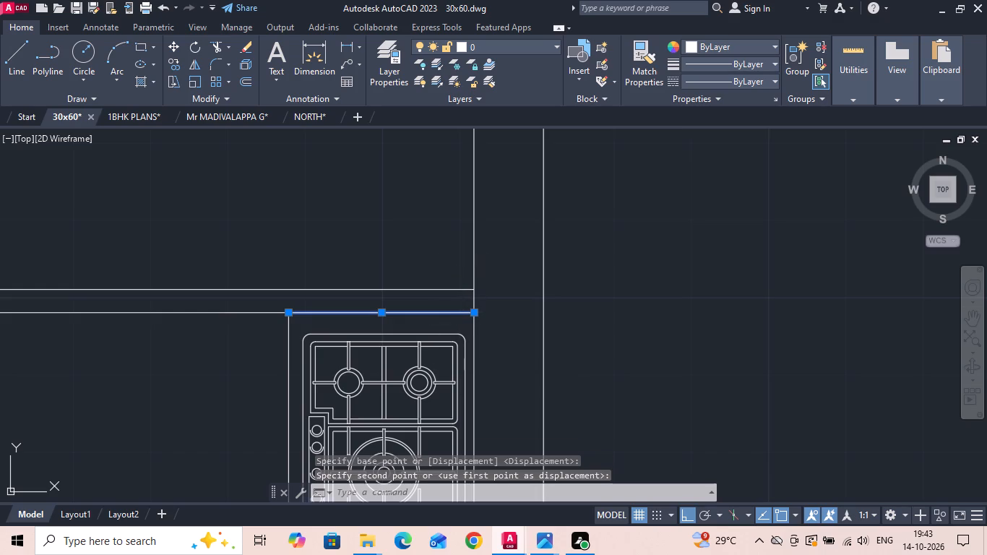
pyautogui.click(435, 345)
pyautogui.click(281, 345)
pyautogui.click(287, 332)
pyautogui.moveTo(290, 335); pyautogui.dragTo(269, 348)
pyautogui.click(244, 357)
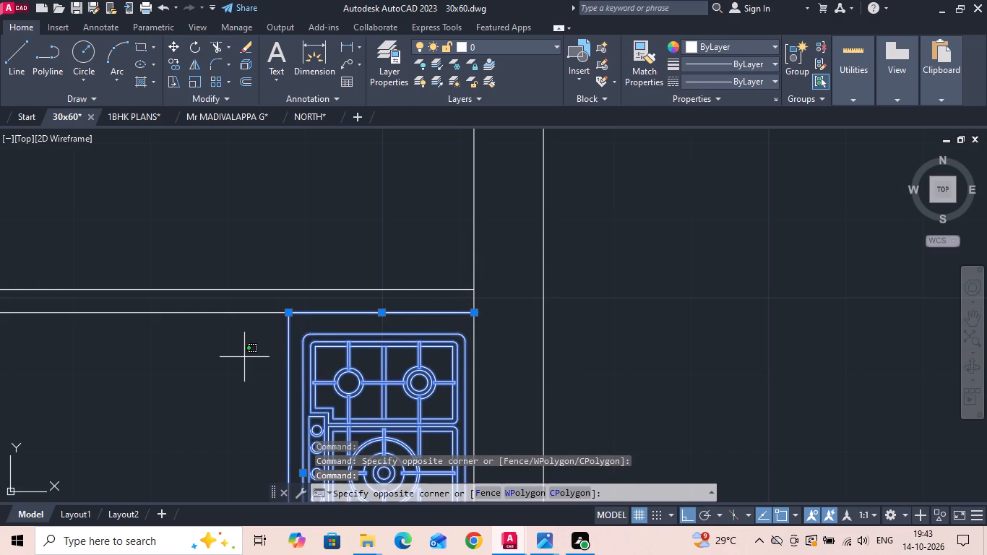
pyautogui.rightClick(244, 357)
pyautogui.click(296, 111)
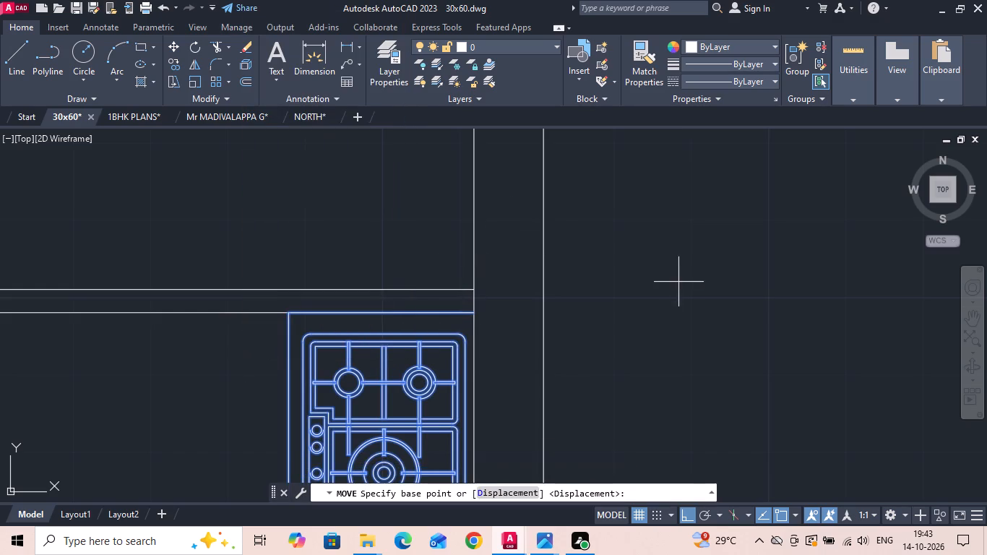
pyautogui.click(684, 283)
pyautogui.write('3')
pyautogui.press('space')
# Offset the wash area's upper outer wall line 2' upward to form the front edge of the sink counter.
pyautogui.scroll(-3, 610, 245)
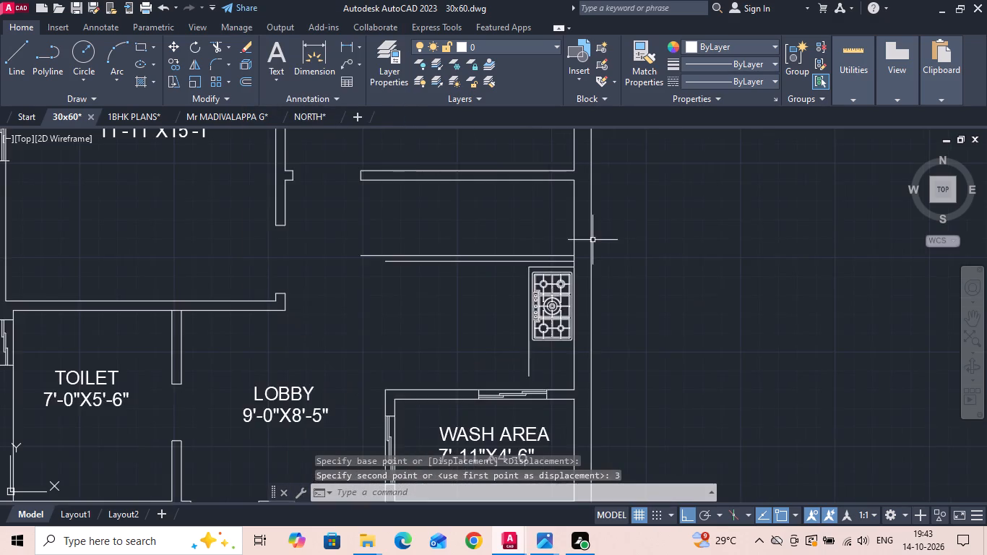
pyautogui.scroll(-2, 592, 240)
pyautogui.scroll(1, 551, 295)
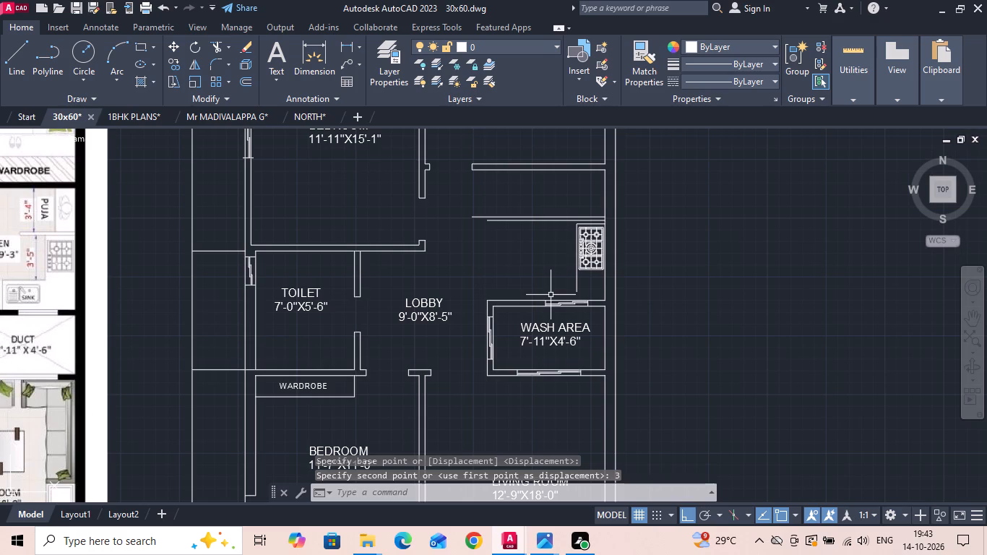
pyautogui.write("O 2'")
pyautogui.press('Return')
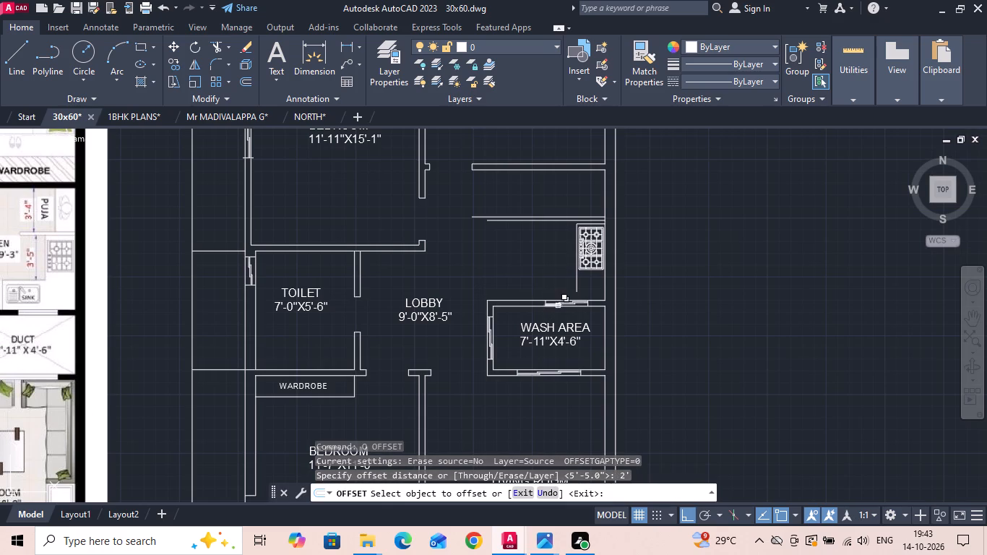
pyautogui.click(552, 300)
pyautogui.click(553, 265)
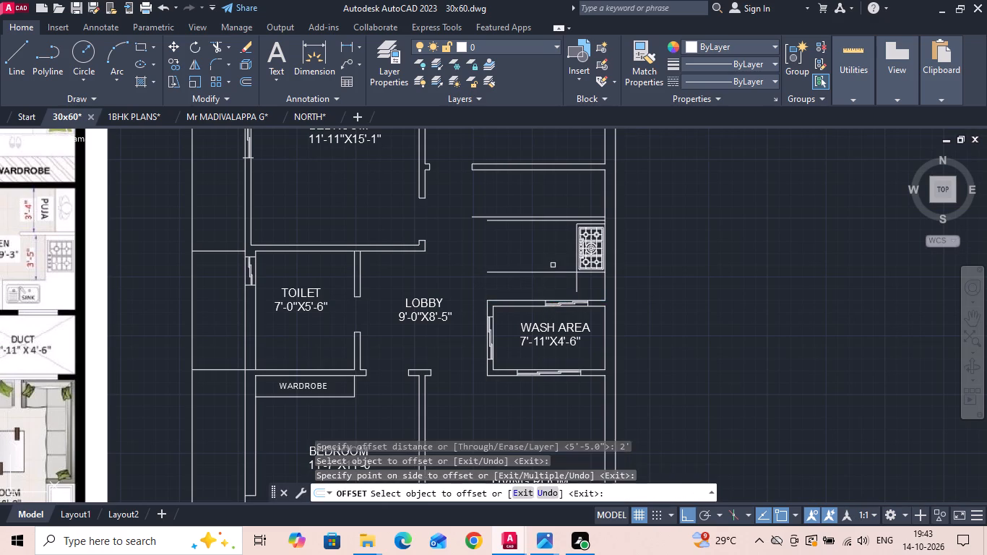
pyautogui.scroll(1, 553, 265)
pyautogui.press('Escape')
# Trim the stove and sink counter edges where they cross, leaving a clean inner corner.
pyautogui.press('t')
pyautogui.press('r')
pyautogui.press('space')
pyautogui.click(590, 305)
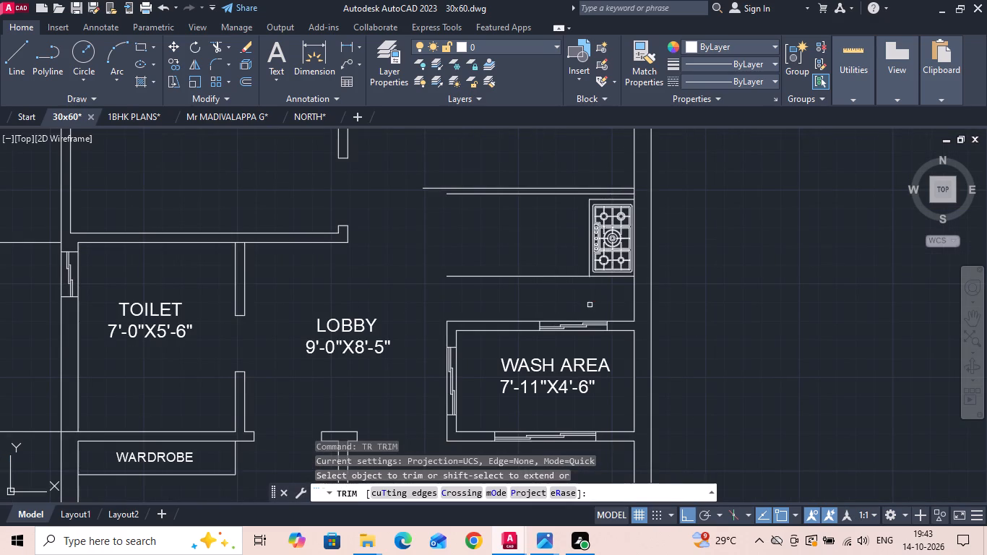
pyautogui.scroll(-1, 626, 301)
pyautogui.scroll(2, 622, 296)
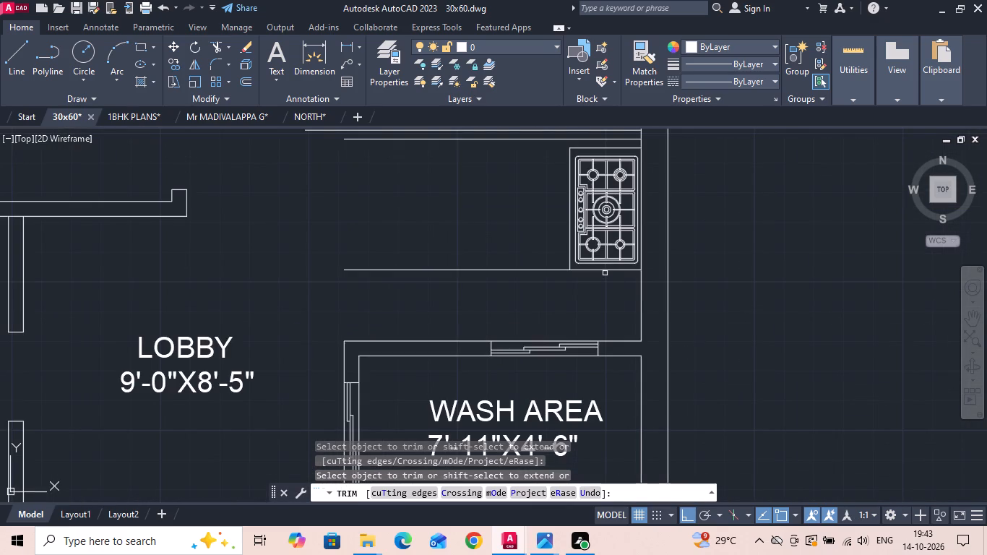
pyautogui.click(605, 271)
pyautogui.scroll(-2, 626, 303)
pyautogui.scroll(-1, 721, 314)
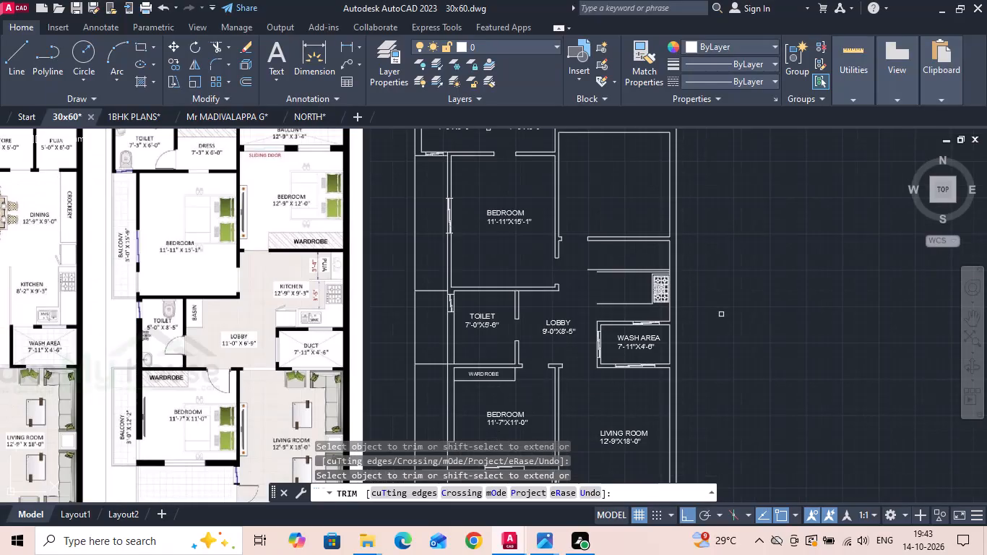
pyautogui.press('Escape')
# Copy the sink from the ground-floor kitchen into the first-floor counter, using the inner corner of the counter as reference.
pyautogui.scroll(-2, 721, 314)
pyautogui.scroll(2, 285, 314)
pyautogui.scroll(2, 412, 331)
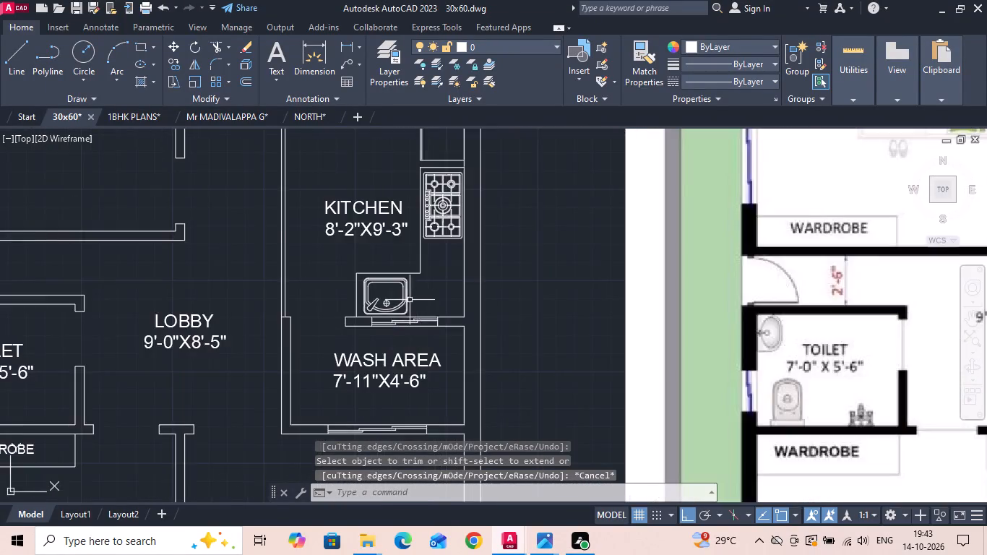
pyautogui.scroll(2, 405, 298)
pyautogui.moveTo(291, 243); pyautogui.dragTo(293, 258)
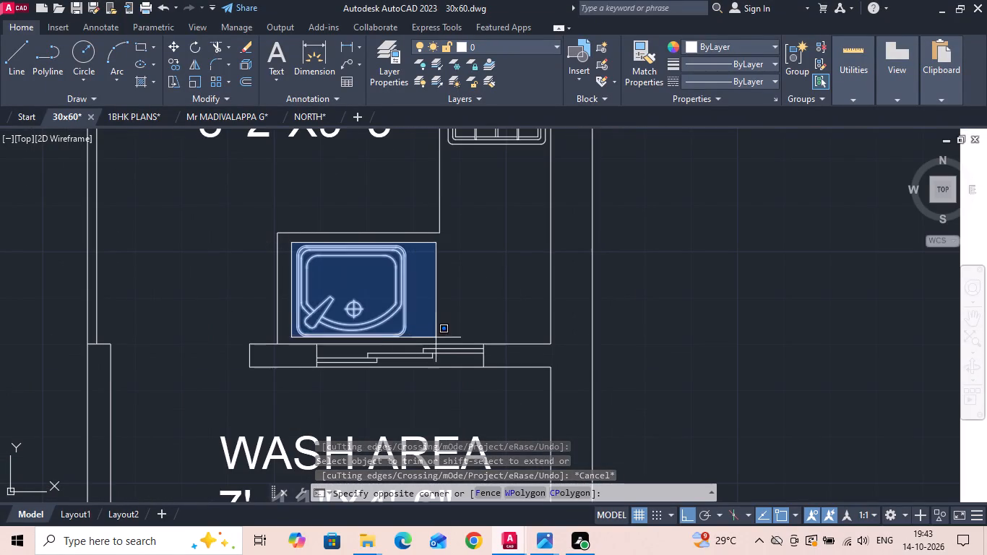
pyautogui.click(438, 343)
pyautogui.rightClick(449, 309)
pyautogui.click(492, 293)
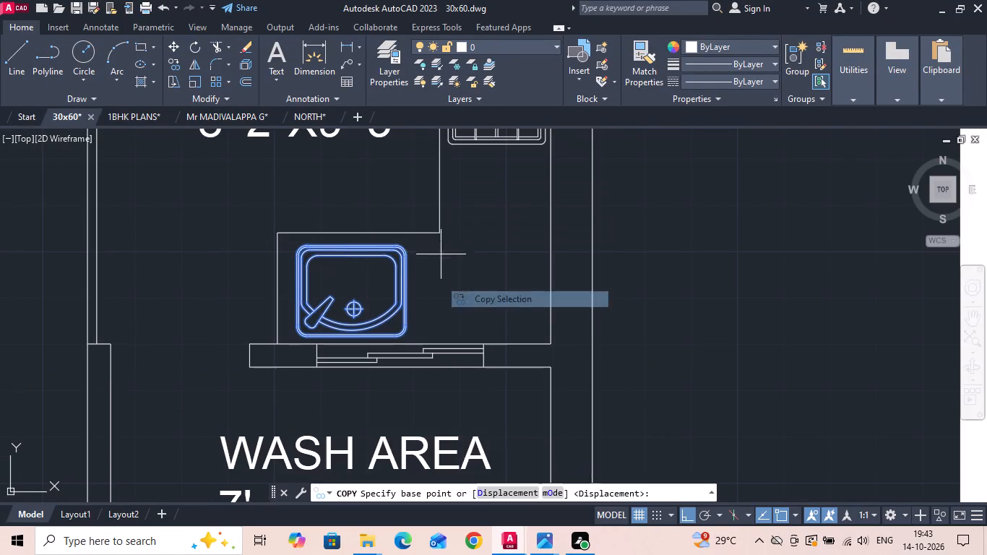
pyautogui.click(439, 230)
pyautogui.scroll(-6, 281, 268)
pyautogui.scroll(3, 676, 277)
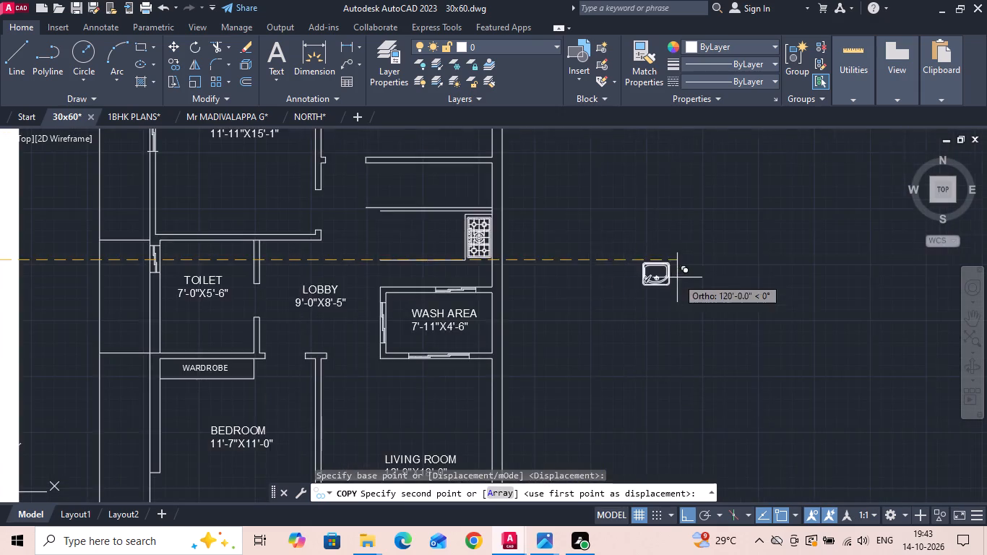
pyautogui.scroll(3, 493, 262)
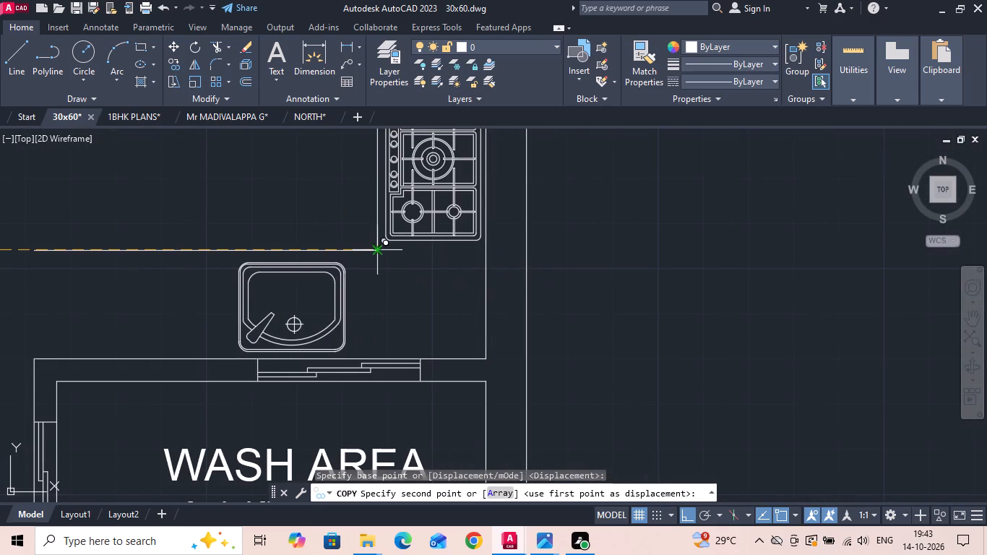
pyautogui.click(378, 251)
pyautogui.press('Escape')
# Draw a 9" line leftward from the sink's side, continuing vertically up past the counter edge to mark the counter's end.
pyautogui.moveTo(176, 291); pyautogui.dragTo(225, 302, button='middle')
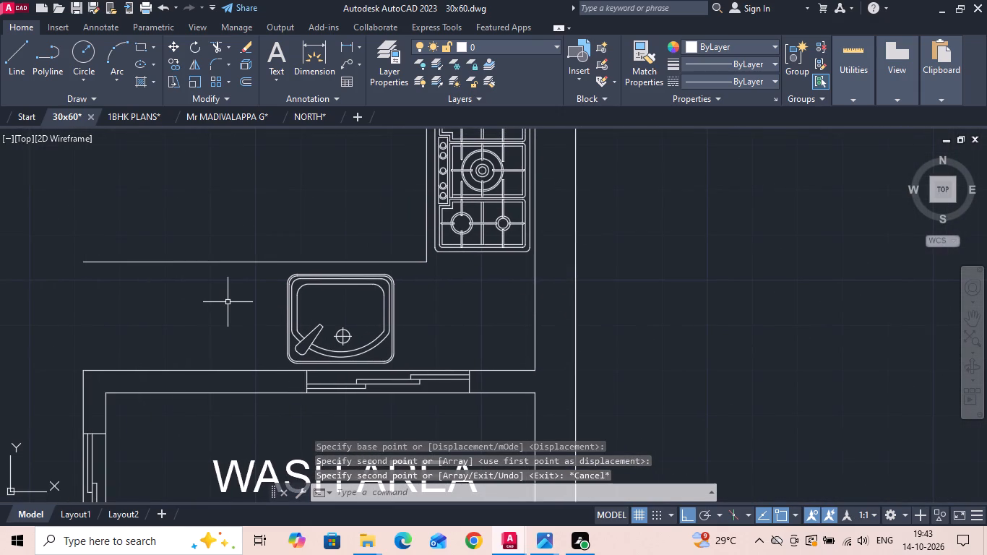
pyautogui.press('l')
pyautogui.press('space')
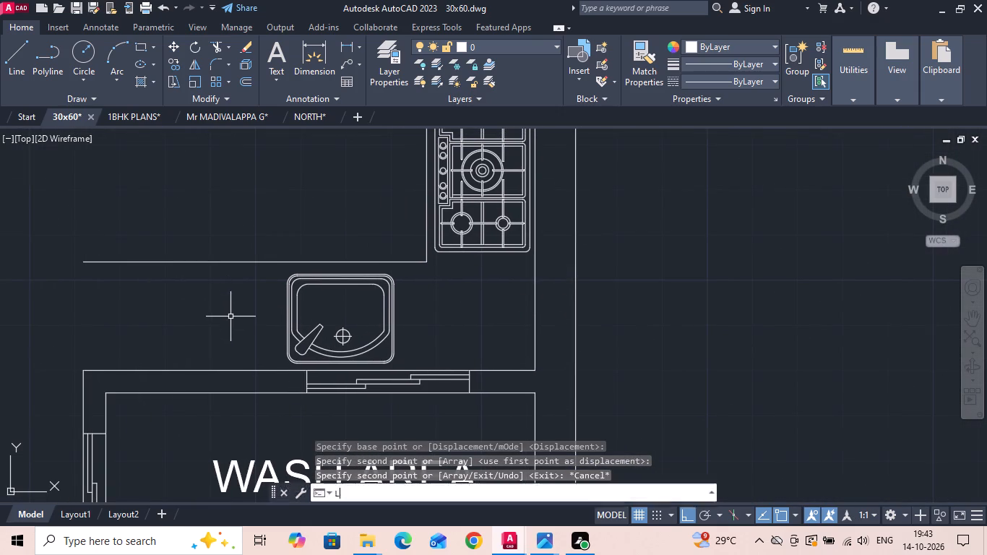
pyautogui.scroll(1, 272, 330)
pyautogui.click(290, 309)
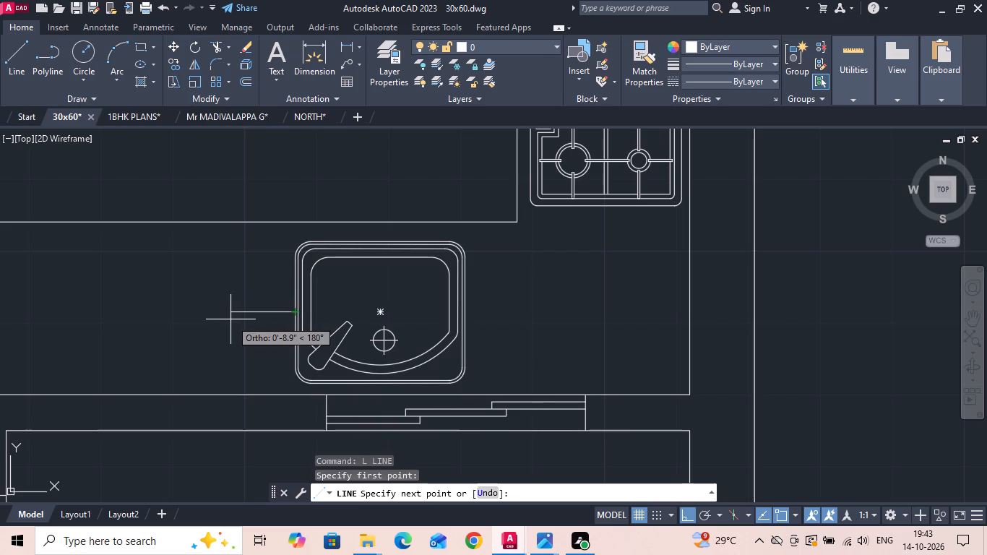
pyautogui.write('9')
pyautogui.press('space')
pyautogui.click(229, 205)
pyautogui.press('Escape')
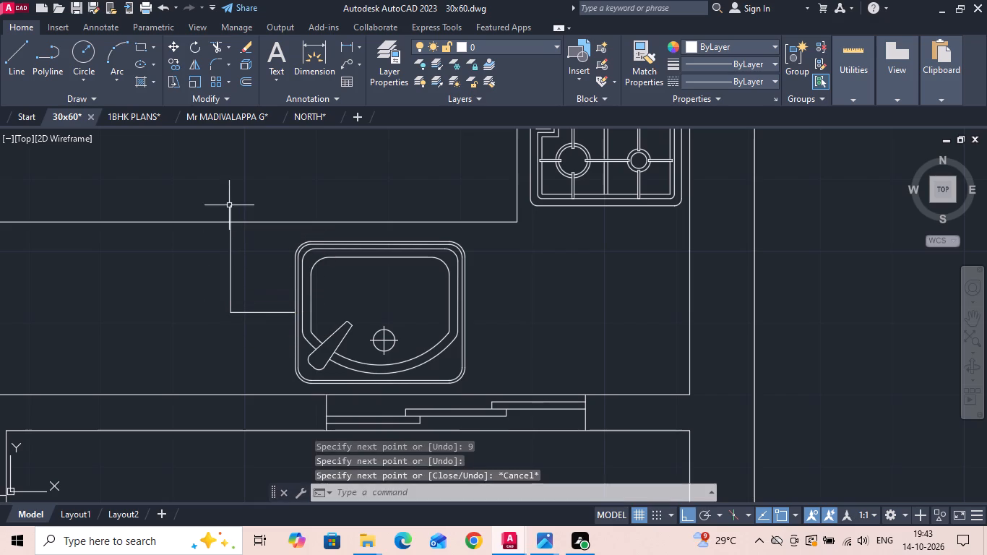
# Extend the counter's end line down to the wash-area wall, and trim the 9" guide line and the excess beyond the counter corner.
pyautogui.write('EX')
pyautogui.press('space')
pyautogui.moveTo(251, 285); pyautogui.dragTo(189, 310)
pyautogui.press('Escape')
pyautogui.press('t')
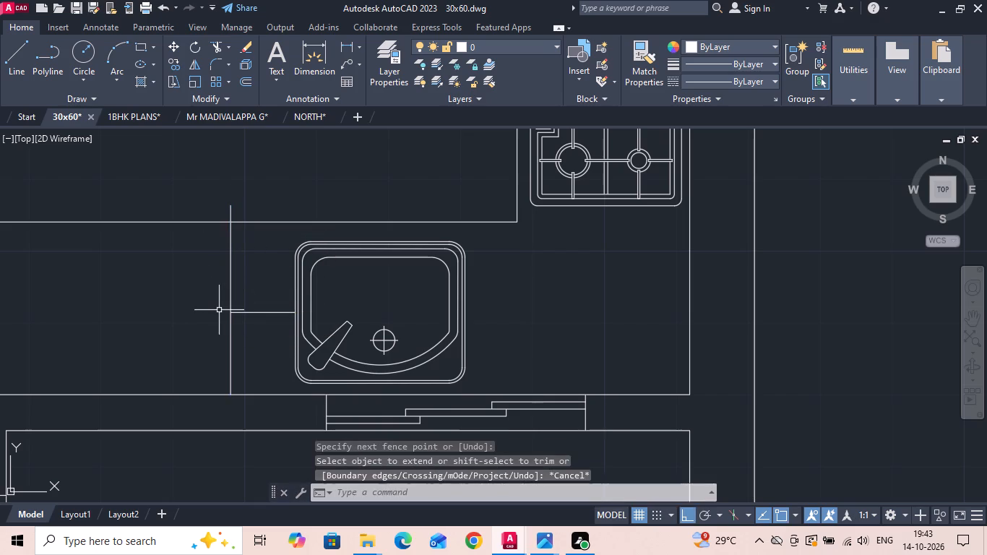
pyautogui.press('r')
pyautogui.press('space')
pyautogui.moveTo(241, 297); pyautogui.dragTo(261, 352)
pyautogui.moveTo(212, 242); pyautogui.dragTo(260, 212)
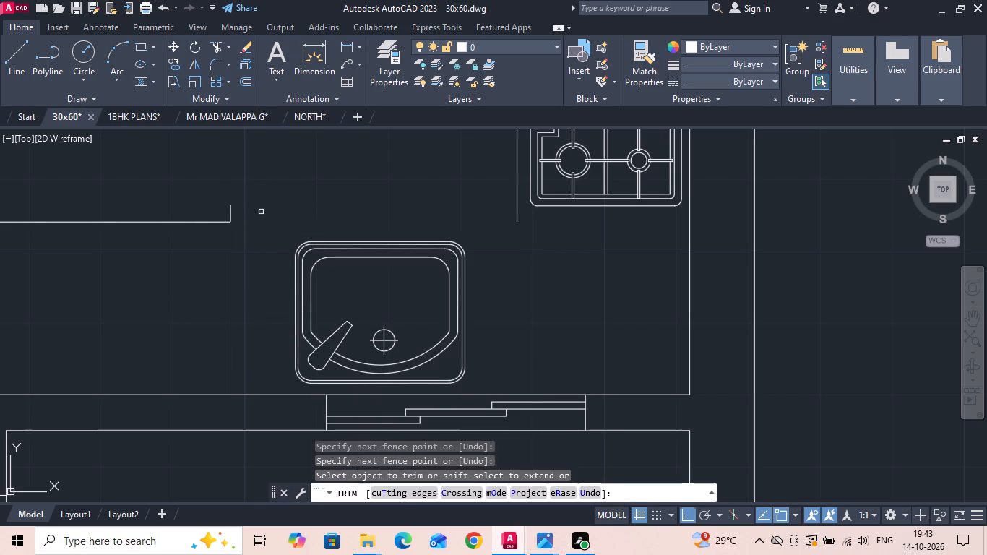
pyautogui.hotkey('ctrl', 'z')
pyautogui.moveTo(252, 210); pyautogui.dragTo(193, 224)
pyautogui.scroll(-2, 236, 279)
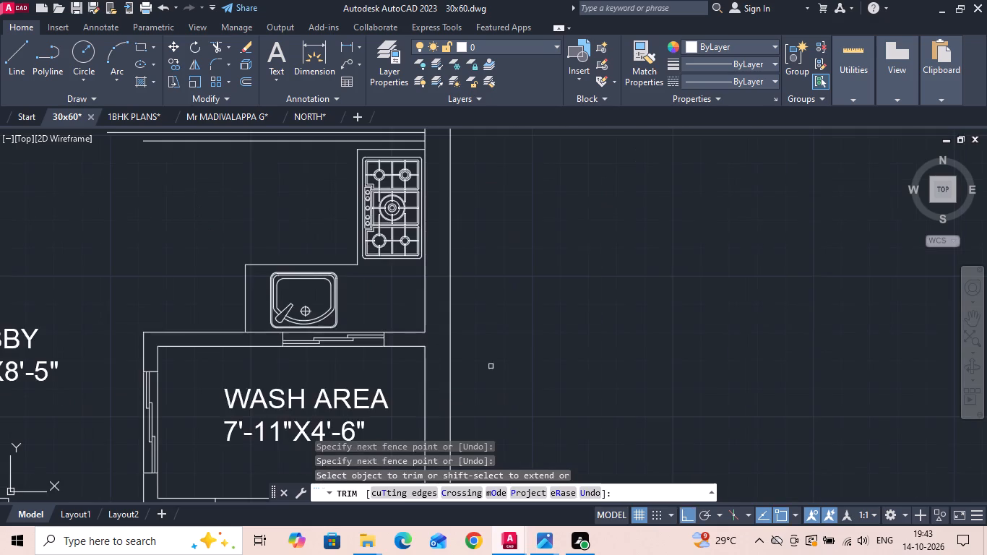
# Copy the refrigerator from the ground-floor kitchen to the open area beside the first-floor lobby and kitchen.
pyautogui.scroll(-2, 519, 367)
pyautogui.press('Escape')
pyautogui.scroll(-2, 521, 369)
pyautogui.scroll(1, 249, 328)
pyautogui.scroll(-2, 295, 337)
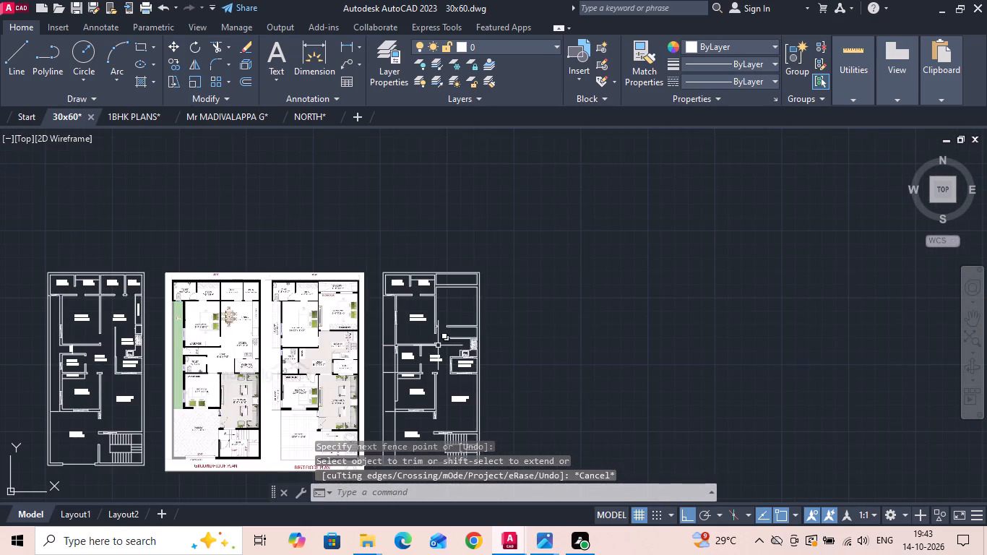
pyautogui.scroll(2, 75, 353)
pyautogui.scroll(1, 282, 318)
pyautogui.scroll(2, 204, 300)
pyautogui.click(187, 275)
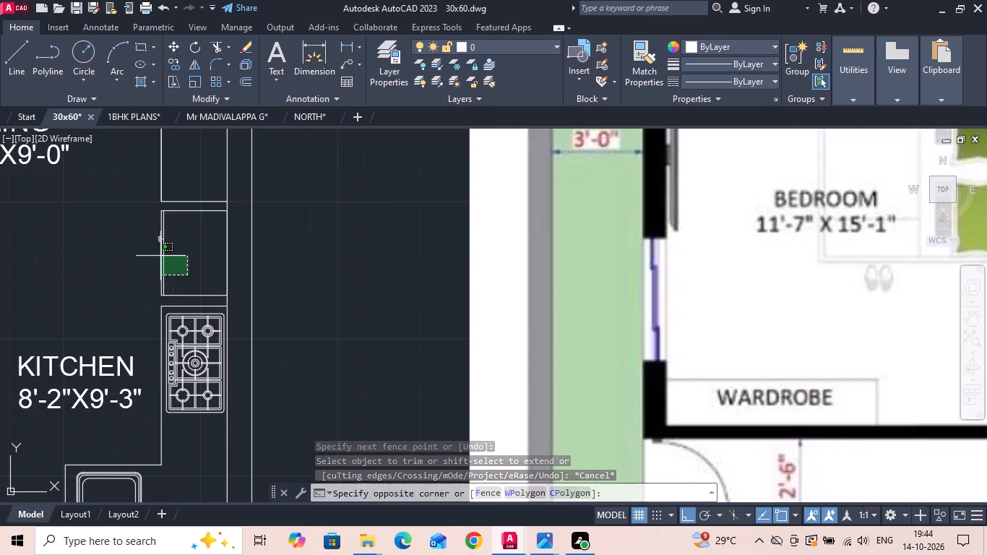
pyautogui.click(150, 249)
pyautogui.rightClick(150, 249)
pyautogui.click(189, 277)
pyautogui.moveTo(179, 278); pyautogui.dragTo(186, 278)
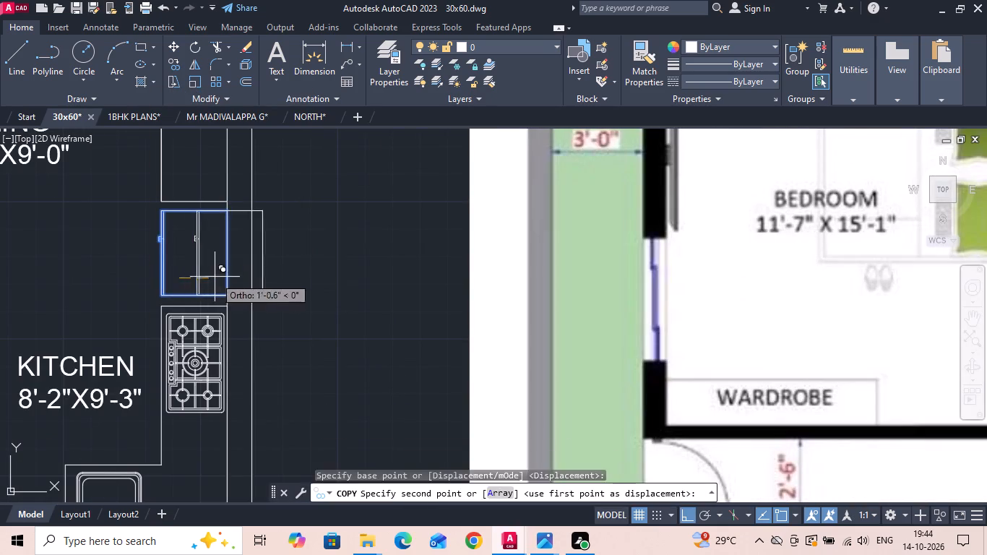
pyautogui.scroll(-4, 92, 313)
pyautogui.scroll(1, 648, 315)
pyautogui.press('F8')
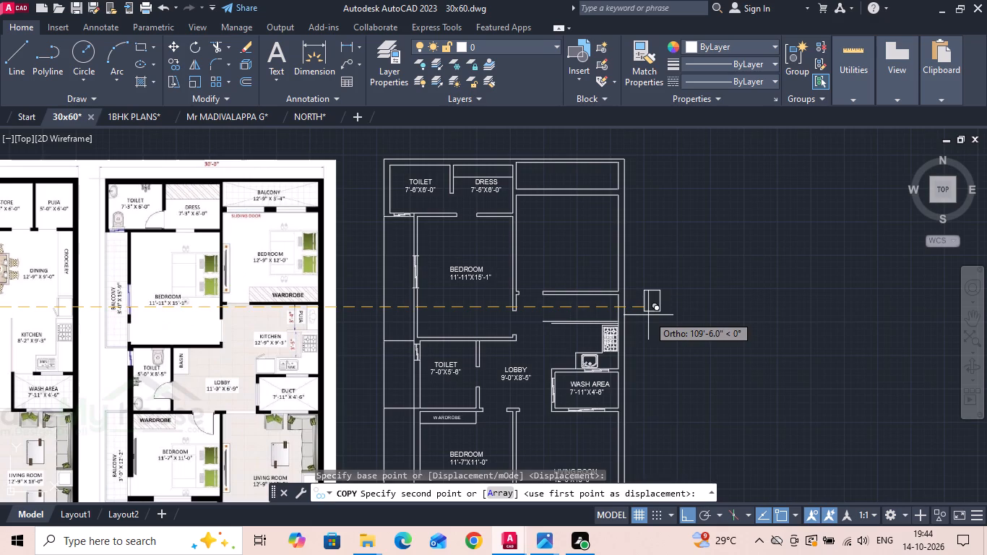
pyautogui.scroll(2, 553, 328)
pyautogui.moveTo(582, 377); pyautogui.dragTo(515, 338, button='middle')
pyautogui.scroll(1, 446, 332)
pyautogui.click(447, 336)
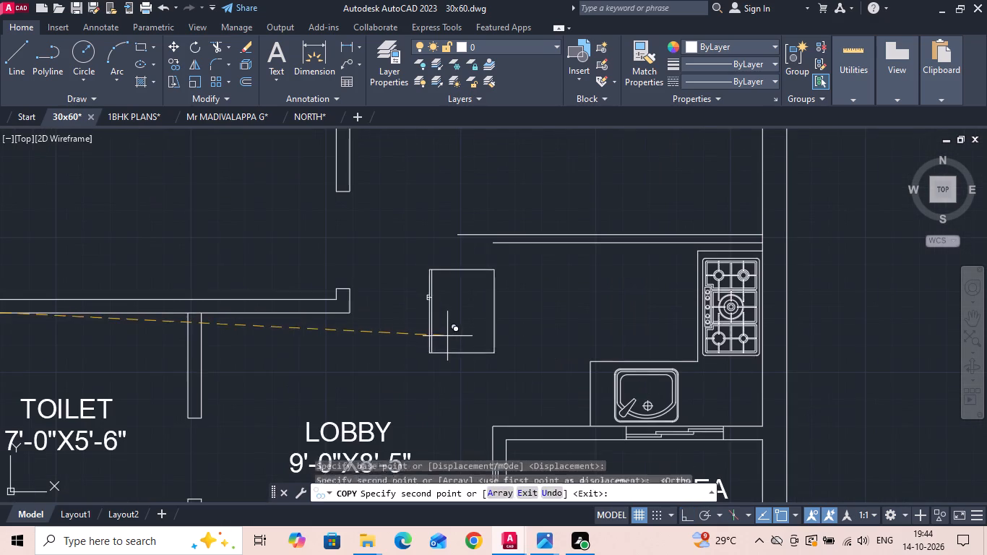
pyautogui.press('Escape')
# Rotate the copied refrigerator 90° clockwise so its door side faces the puja partition.
pyautogui.click(493, 330)
pyautogui.rightClick(475, 320)
pyautogui.click(513, 316)
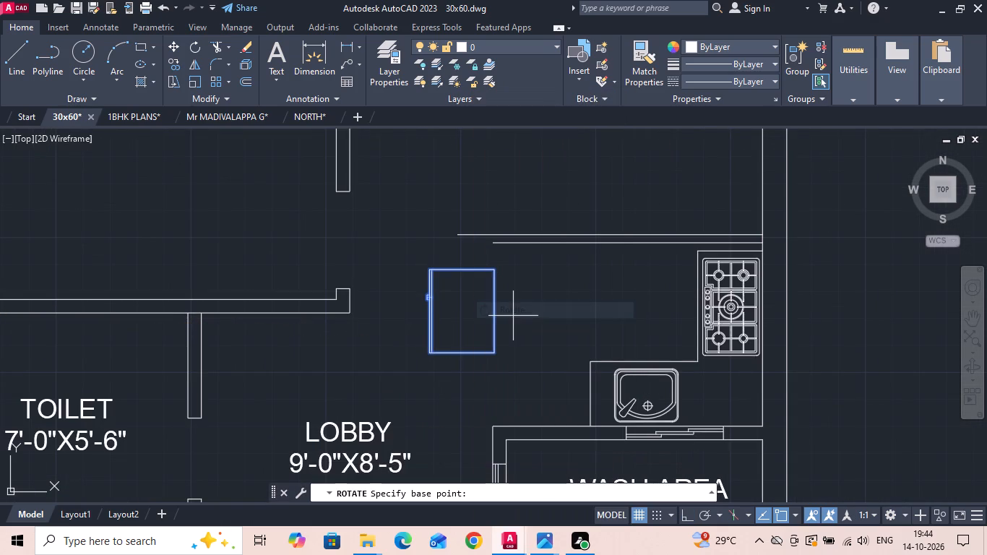
pyautogui.press('F8')
pyautogui.click(513, 322)
pyautogui.click(505, 337)
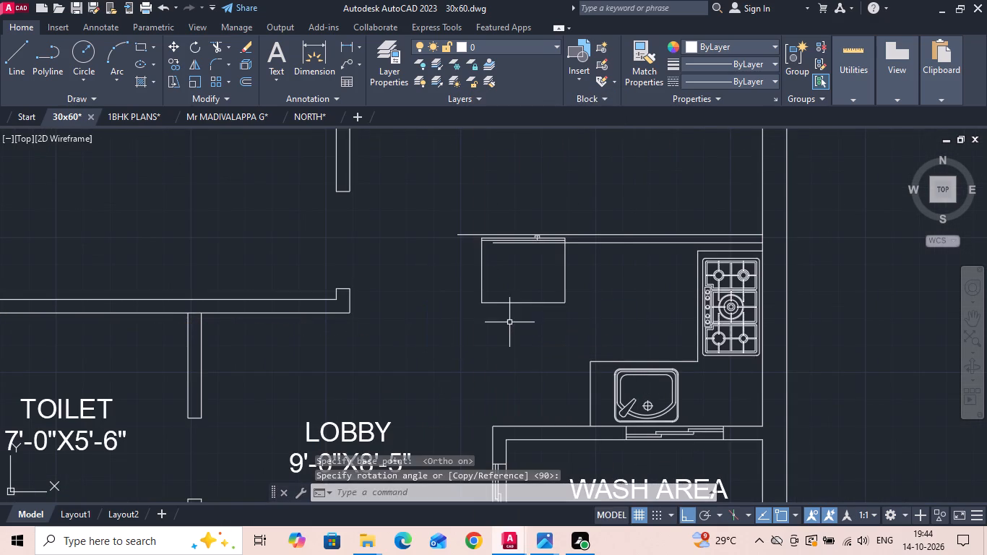
# Move the refrigerator down against the wash-area wall and align its lower-left corner with the wall's outer corner.
pyautogui.click(508, 317)
pyautogui.click(493, 298)
pyautogui.rightClick(493, 298)
pyautogui.click(545, 267)
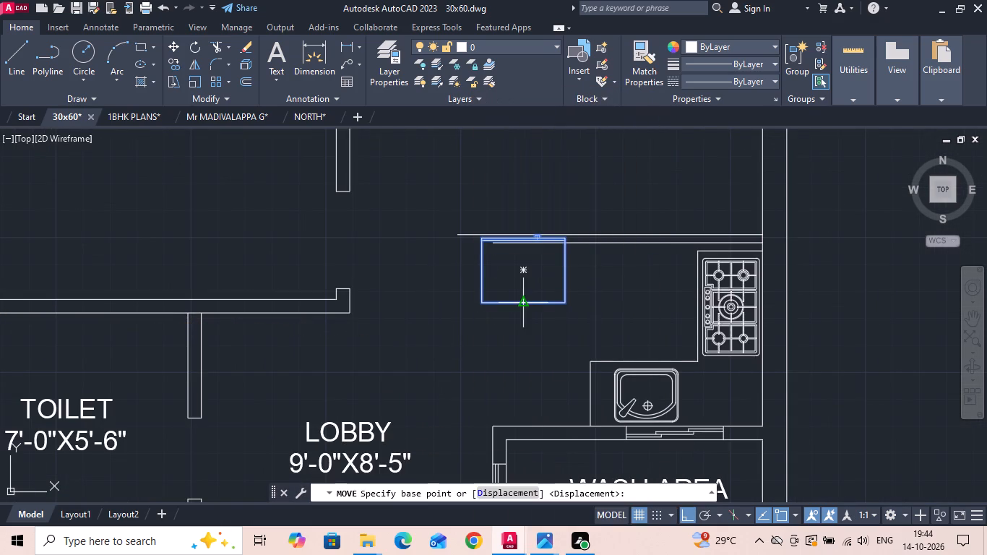
pyautogui.click(527, 304)
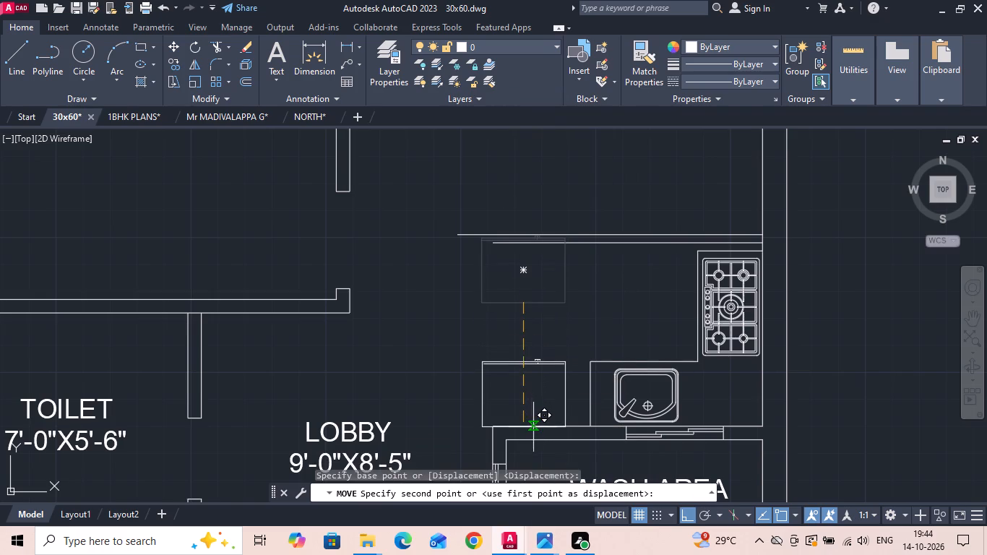
pyautogui.click(533, 427)
pyautogui.moveTo(516, 397); pyautogui.dragTo(465, 388)
pyautogui.click(447, 383)
pyautogui.rightClick(447, 383)
pyautogui.click(484, 255)
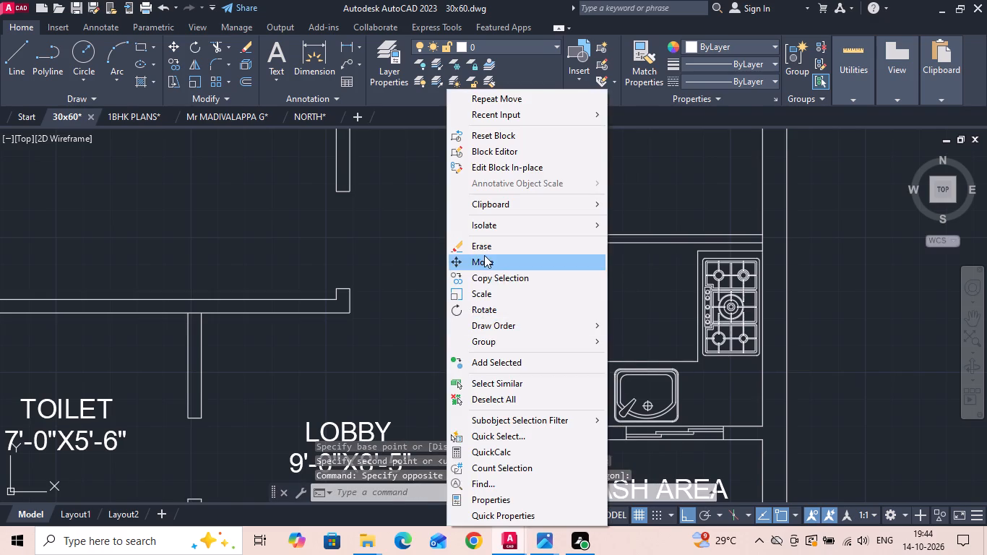
pyautogui.scroll(2, 547, 428)
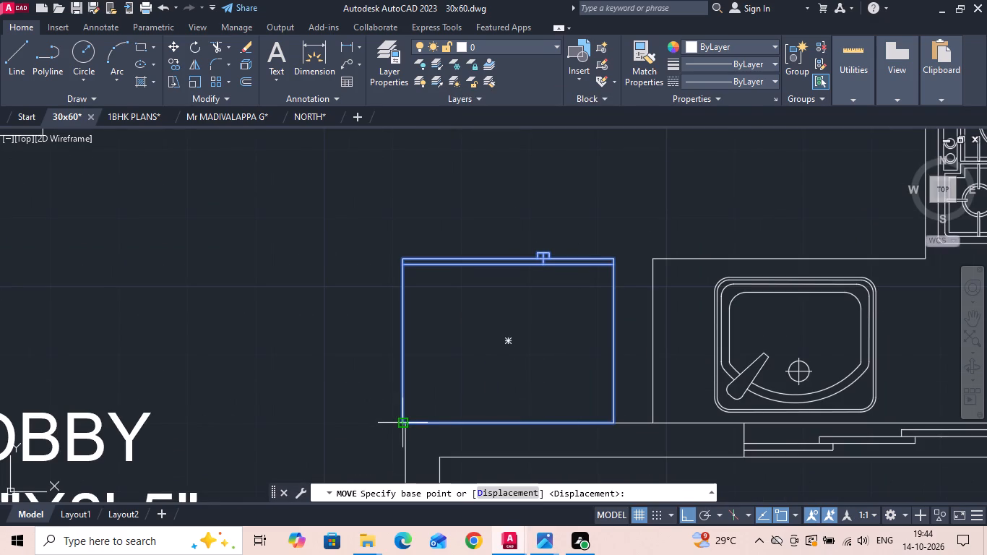
pyautogui.click(402, 423)
pyautogui.click(408, 425)
# Move the refrigerator 2" toward the sink counter, away from the wall corner, and save the drawing.
pyautogui.moveTo(583, 337); pyautogui.dragTo(529, 317)
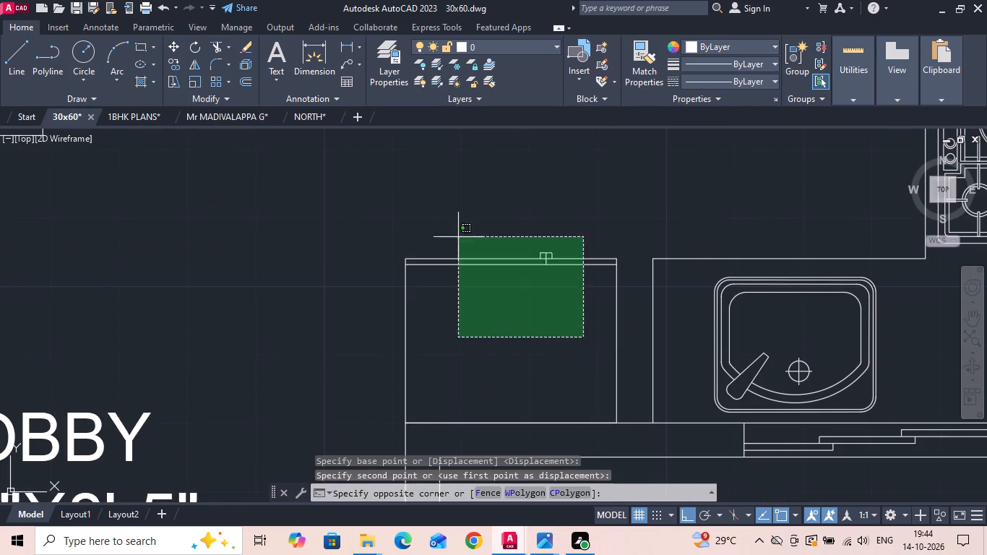
pyautogui.click(453, 226)
pyautogui.rightClick(453, 226)
pyautogui.click(501, 264)
pyautogui.click(501, 345)
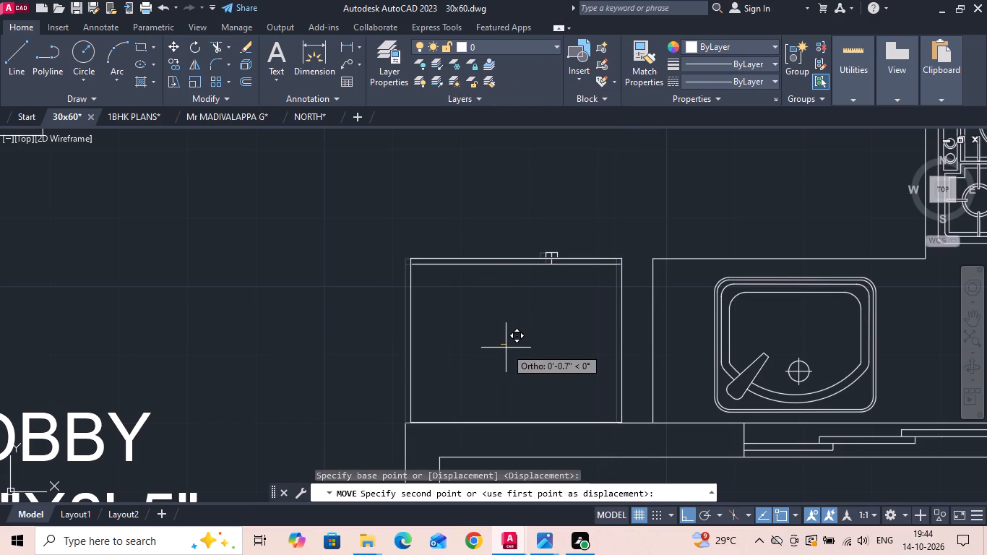
pyautogui.write('2')
pyautogui.press('space')
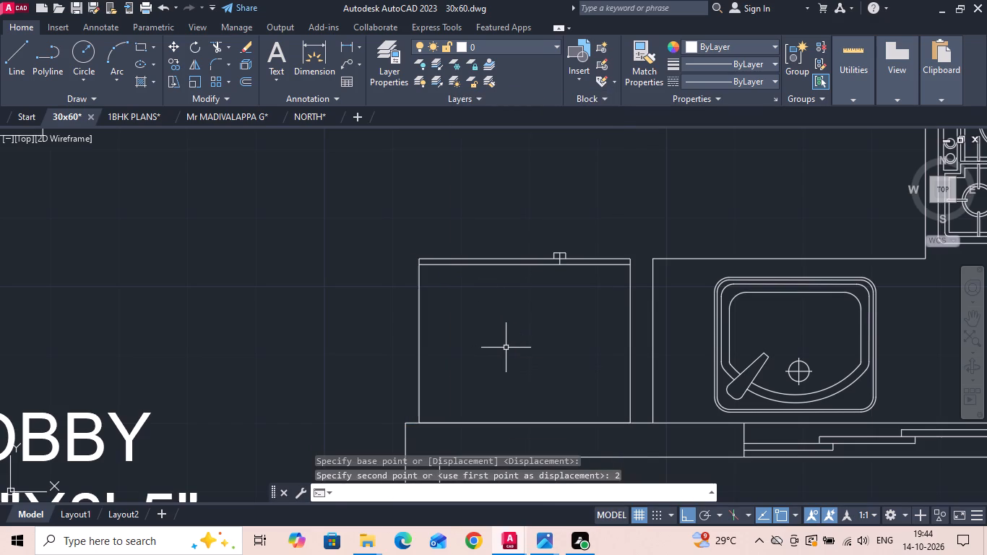
pyautogui.hotkey('ctrl', 's')
# Offset the inner face of the kitchen's east wall 5' into the kitchen to mark the puja partition's end.
pyautogui.scroll(-4, 504, 344)
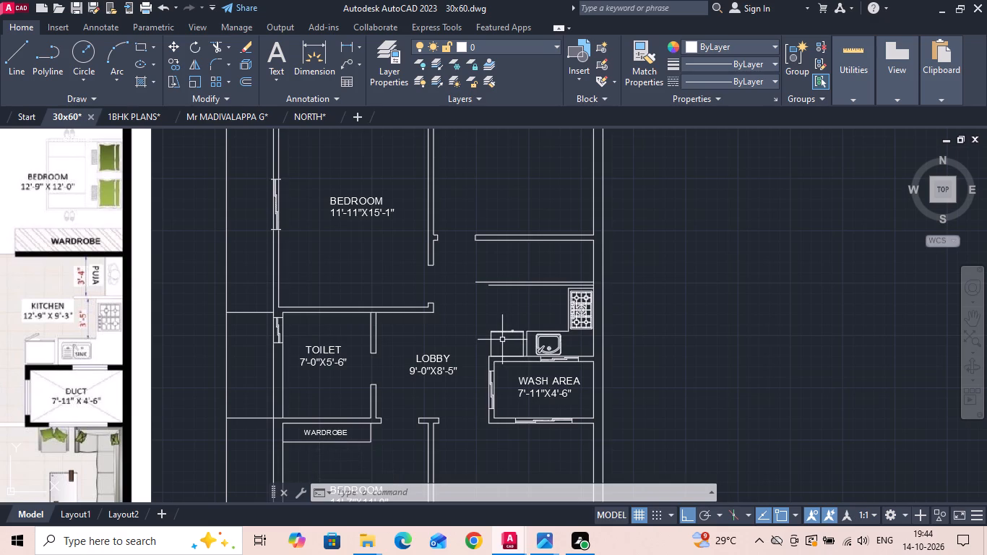
pyautogui.write("O 5'")
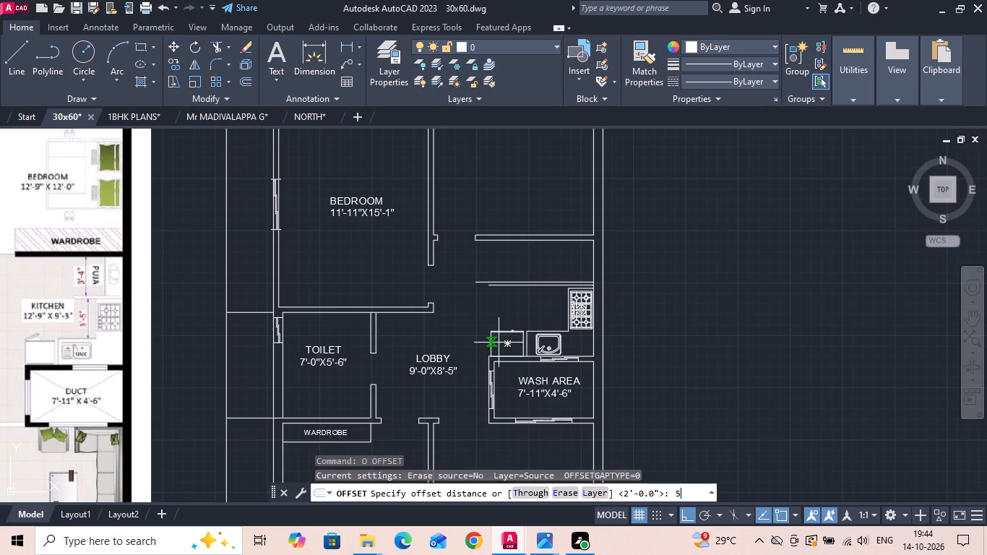
pyautogui.press('Return')
pyautogui.click(595, 262)
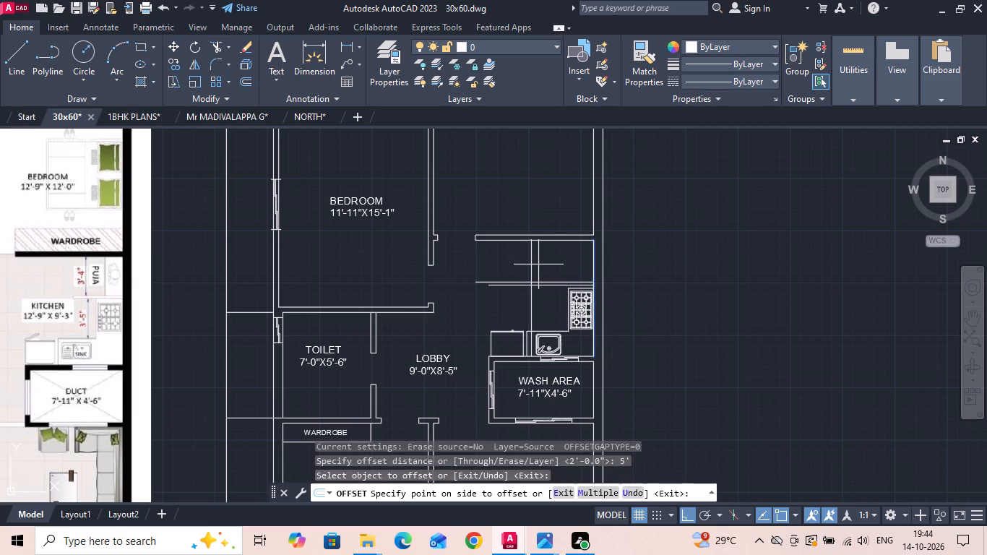
pyautogui.click(538, 264)
pyautogui.press('Escape')
# Trim the puja partition to the 5' line, remove that line's excess and the wall segment at the partition's junction, and save the drawing.
pyautogui.write('TR')
pyautogui.press('space')
pyautogui.moveTo(507, 267); pyautogui.dragTo(525, 309)
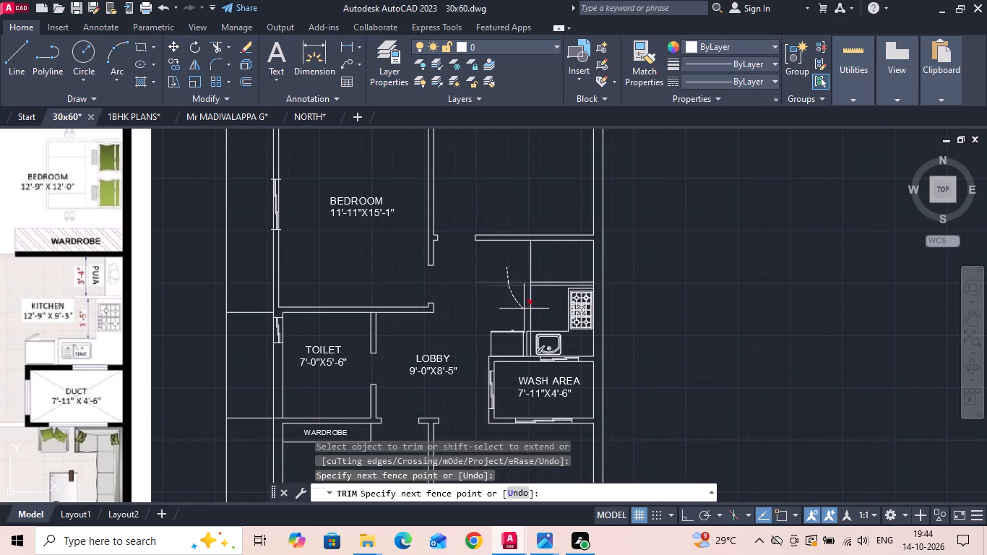
pyautogui.moveTo(525, 309); pyautogui.dragTo(540, 316)
pyautogui.scroll(1, 546, 290)
pyautogui.click(517, 244)
pyautogui.click(553, 238)
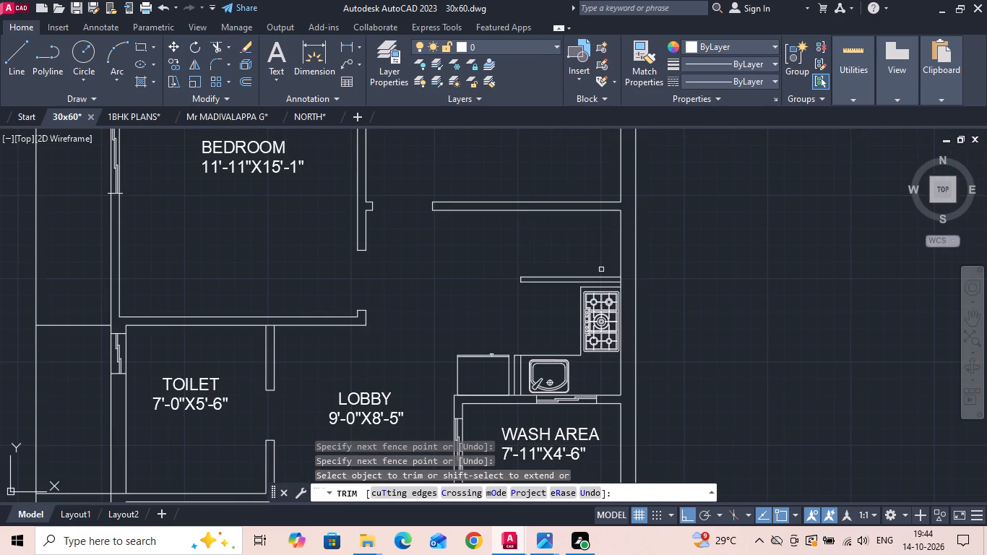
pyautogui.scroll(2, 605, 272)
pyautogui.click(640, 290)
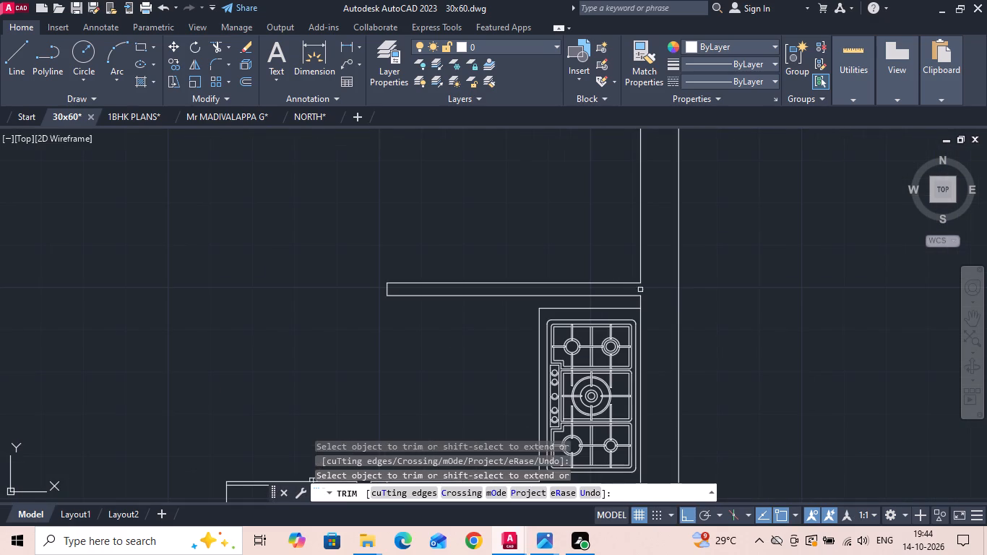
pyautogui.scroll(-2, 799, 267)
pyautogui.press('Escape')
pyautogui.scroll(-1, 744, 319)
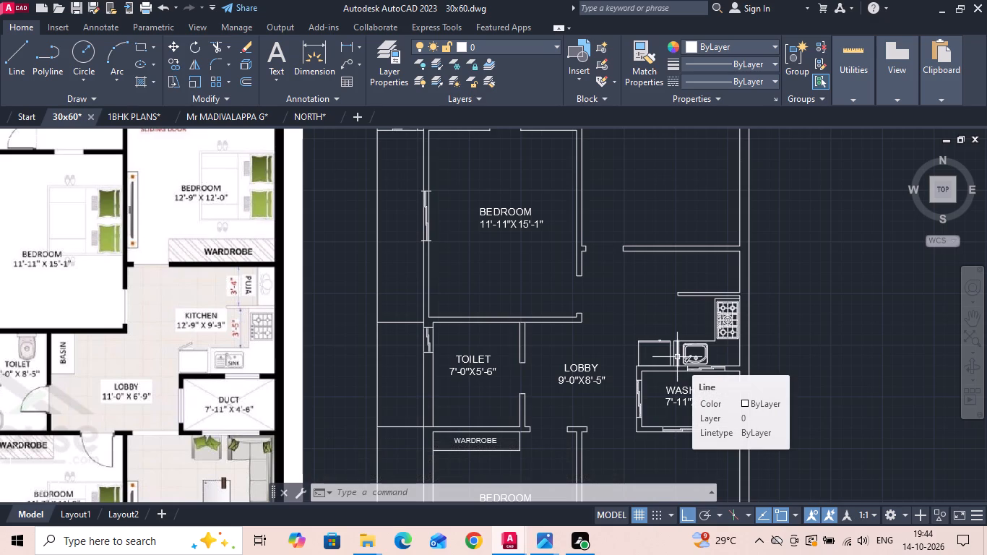
pyautogui.press('Escape')
pyautogui.hotkey('ctrl', 's')
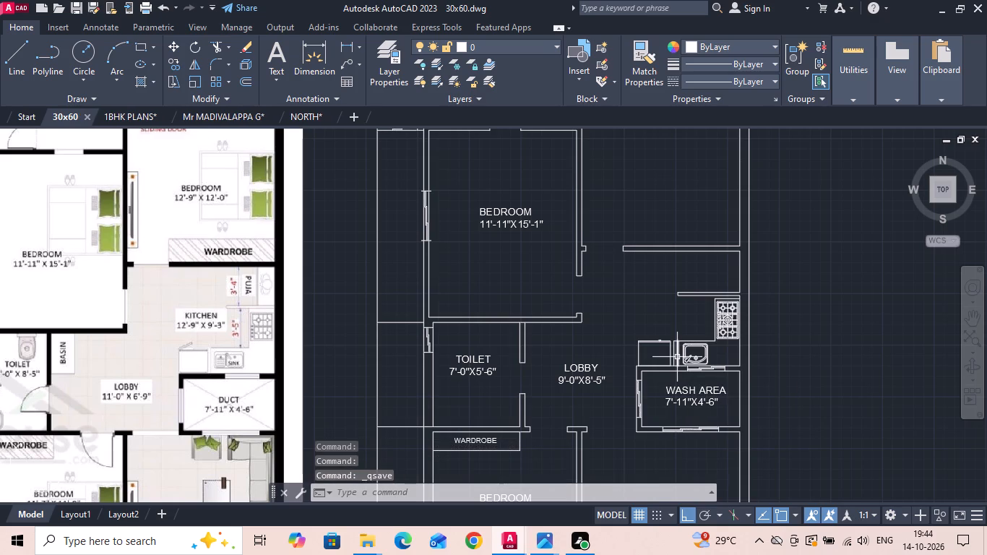
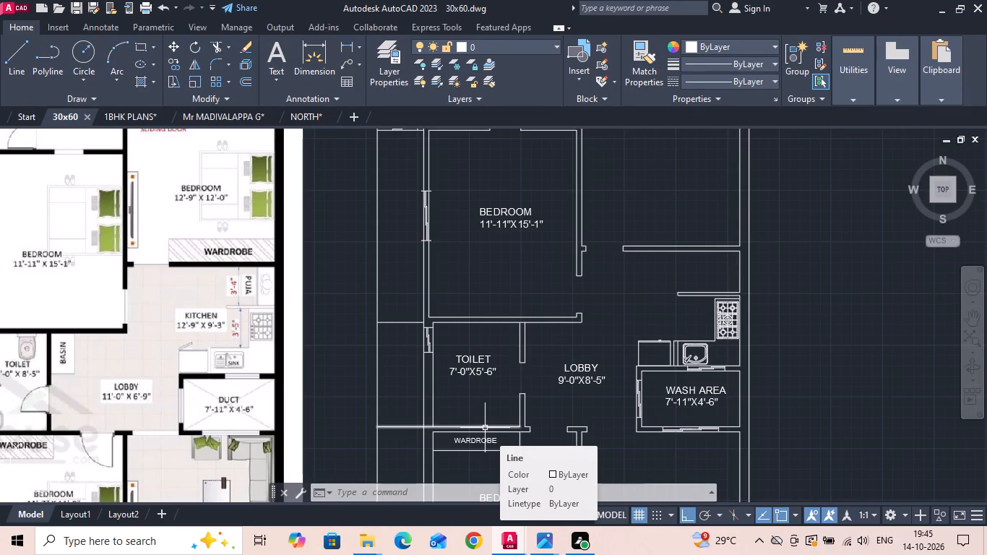
# Save the drawing.
pyautogui.press('Escape')
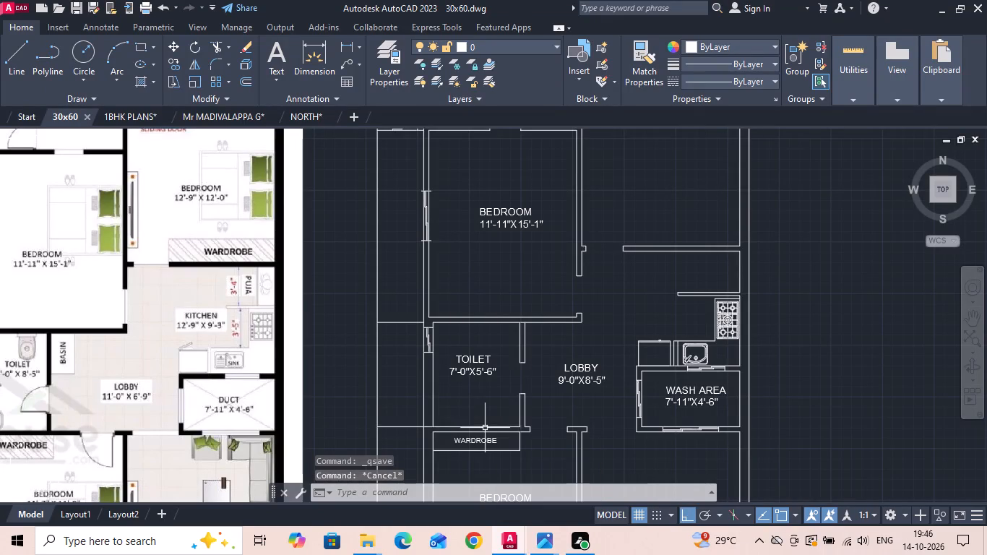
pyautogui.hotkey('ctrl', 's')
pyautogui.hotkey('ctrl', 's')
pyautogui.hotkey('ctrl', 's')
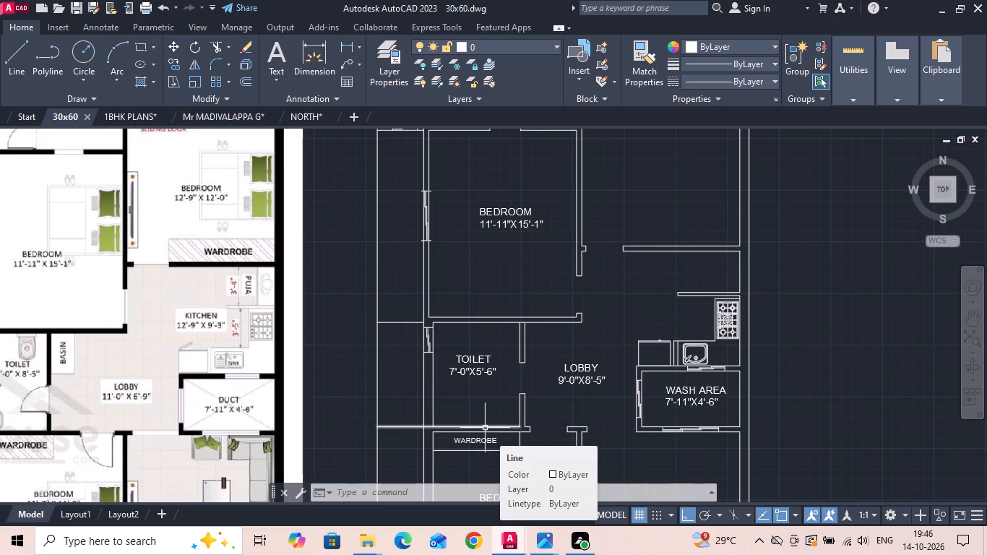
pyautogui.press('Escape')
pyautogui.hotkey('ctrl', 's')
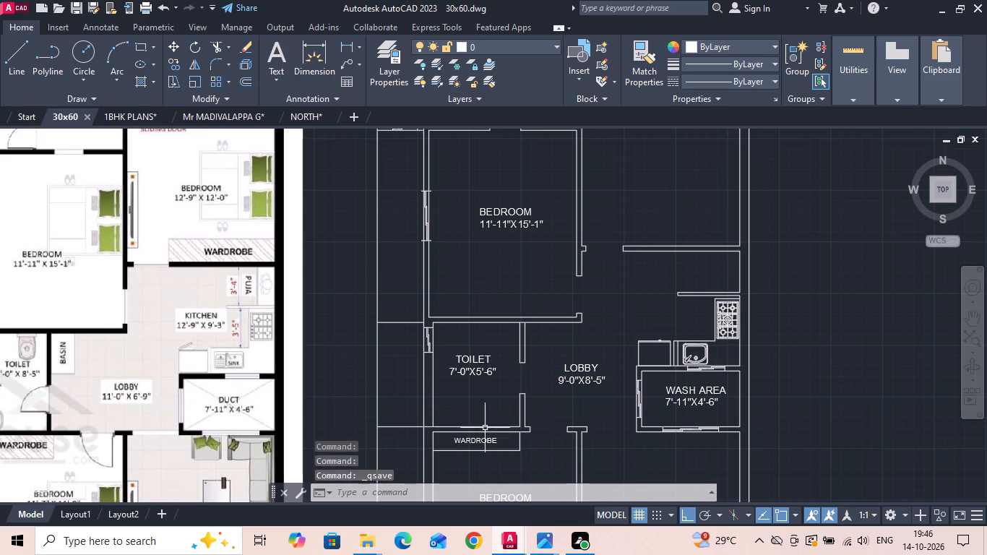
pyautogui.hotkey('ctrl', 's')
# Change the size in the first-floor toilet label beside the lobby to 5'-0"X8'-5".
pyautogui.scroll(-2, 485, 428)
pyautogui.moveTo(486, 424); pyautogui.dragTo(598, 263, button='middle')
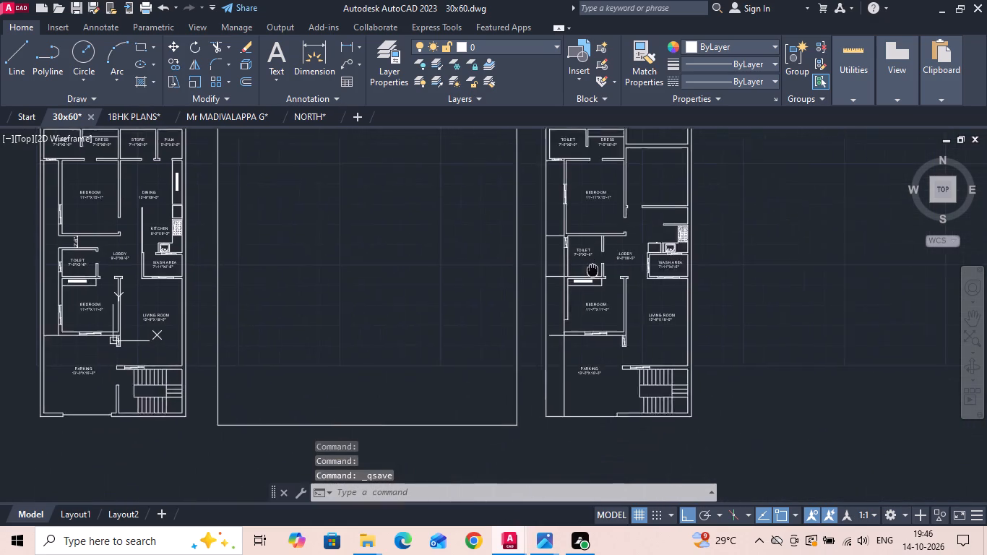
pyautogui.moveTo(598, 263); pyautogui.dragTo(614, 249, button='middle')
pyautogui.scroll(2, 597, 217)
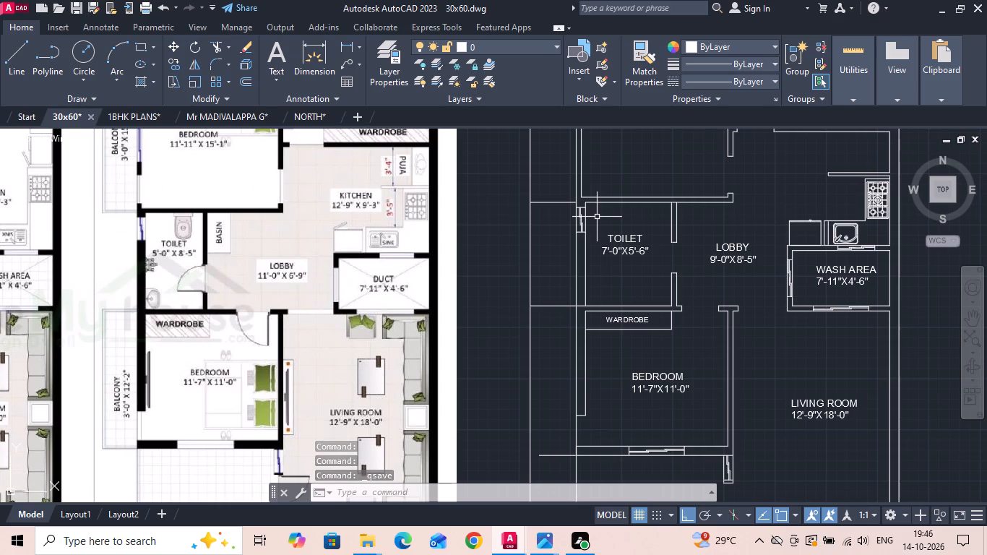
pyautogui.doubleClick(634, 253)
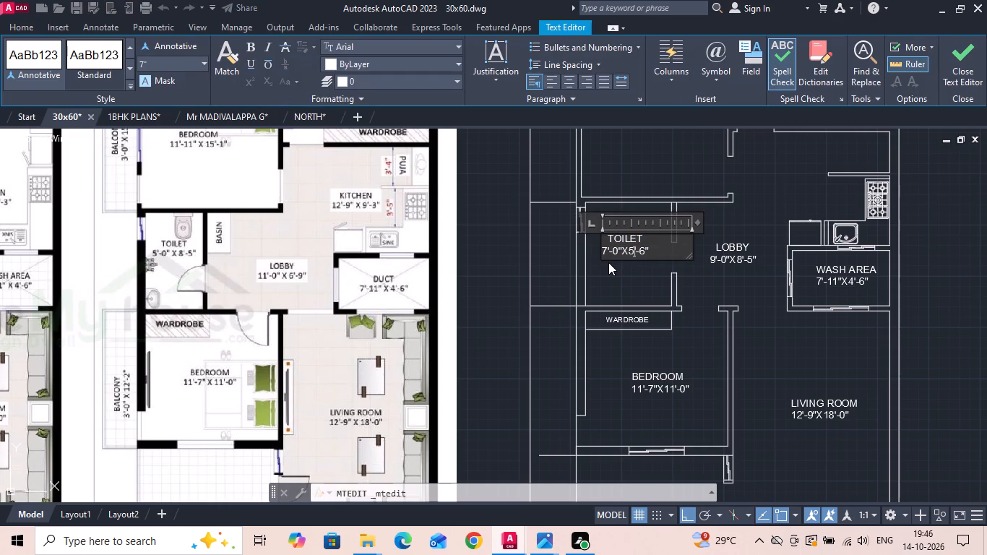
pyautogui.scroll(1, 613, 254)
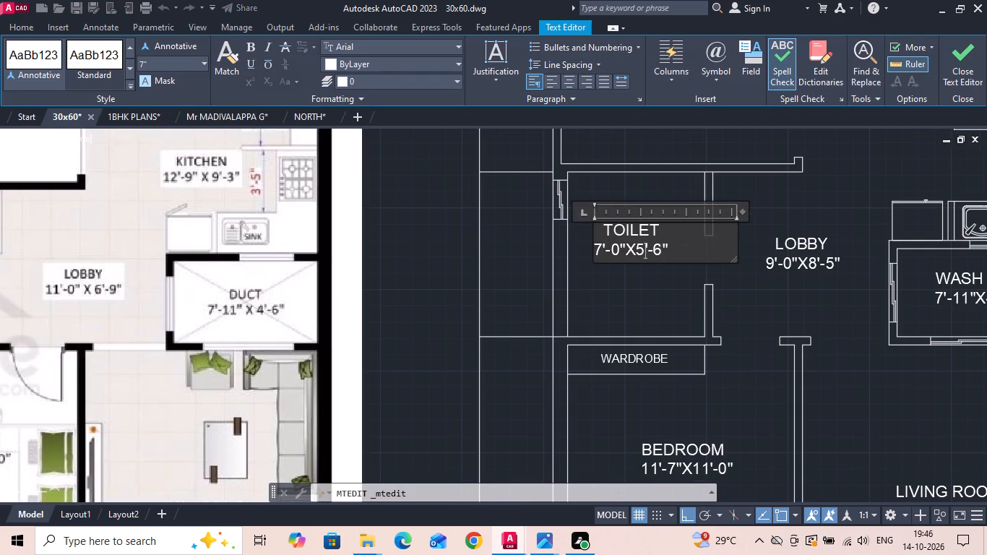
pyautogui.click(600, 251)
pyautogui.press('BackSpace')
pyautogui.press('5')
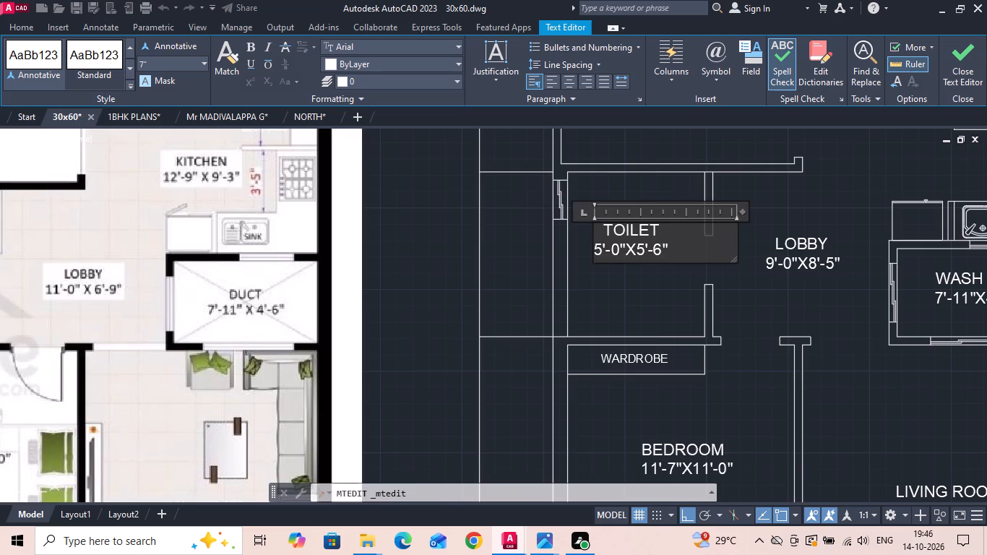
pyautogui.scroll(-1, 653, 280)
pyautogui.scroll(2, 658, 276)
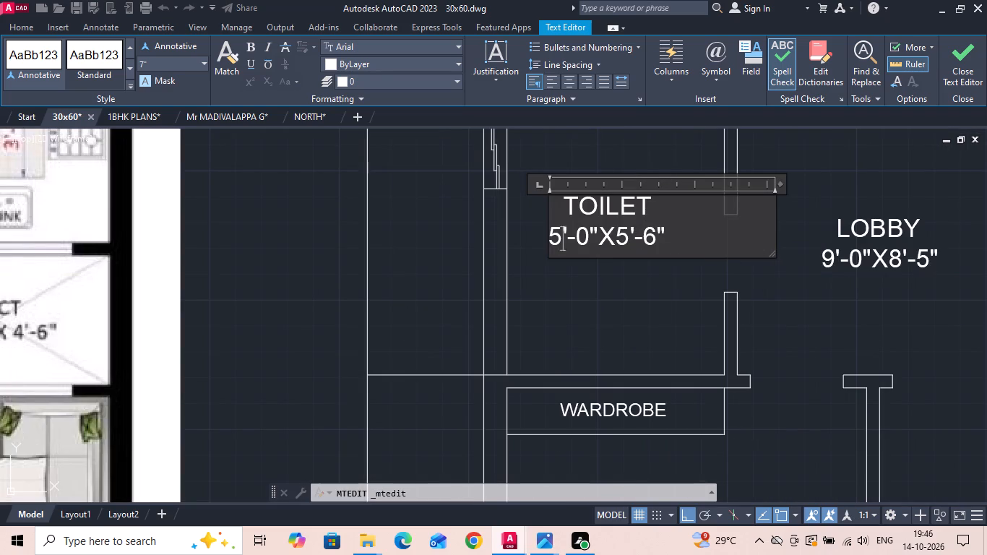
pyautogui.click(627, 238)
pyautogui.press('BackSpace')
pyautogui.press('8')
pyautogui.click(652, 246)
pyautogui.press('BackSpace')
pyautogui.press('5')
pyautogui.click(622, 308)
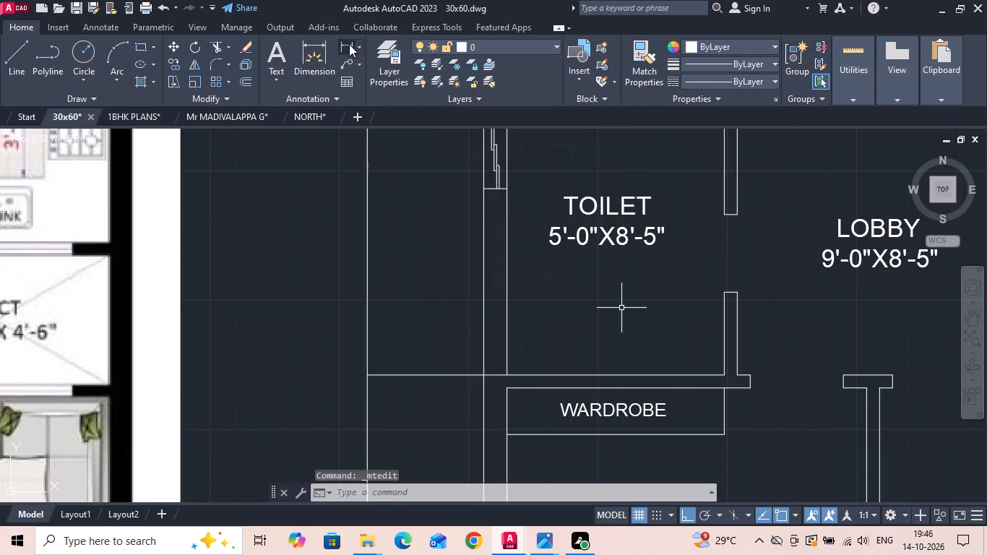
# Measure the toilet's interior width between its side walls, just above the wardrobe wall.
pyautogui.click(347, 45)
pyautogui.moveTo(506, 361); pyautogui.dragTo(513, 360)
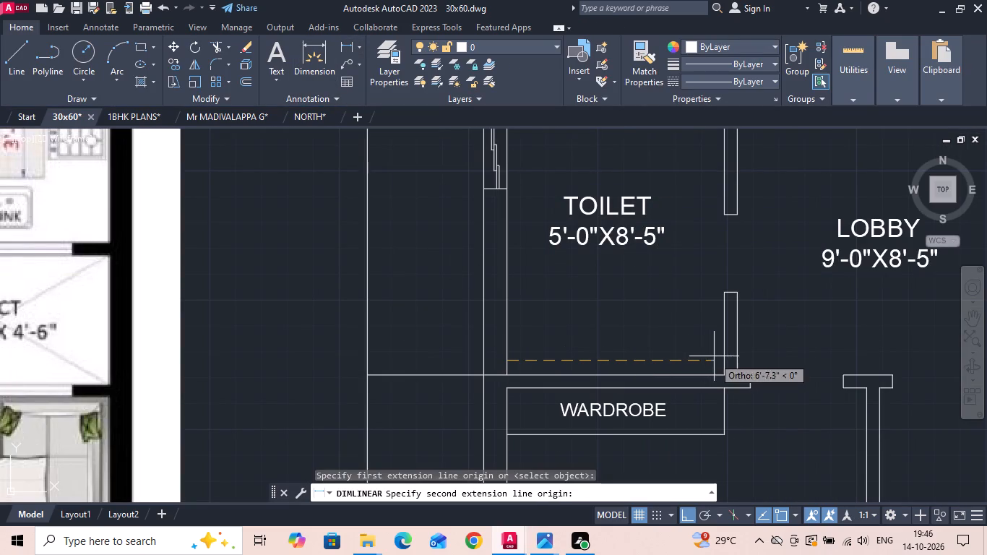
pyautogui.click(723, 356)
pyautogui.scroll(-2, 724, 356)
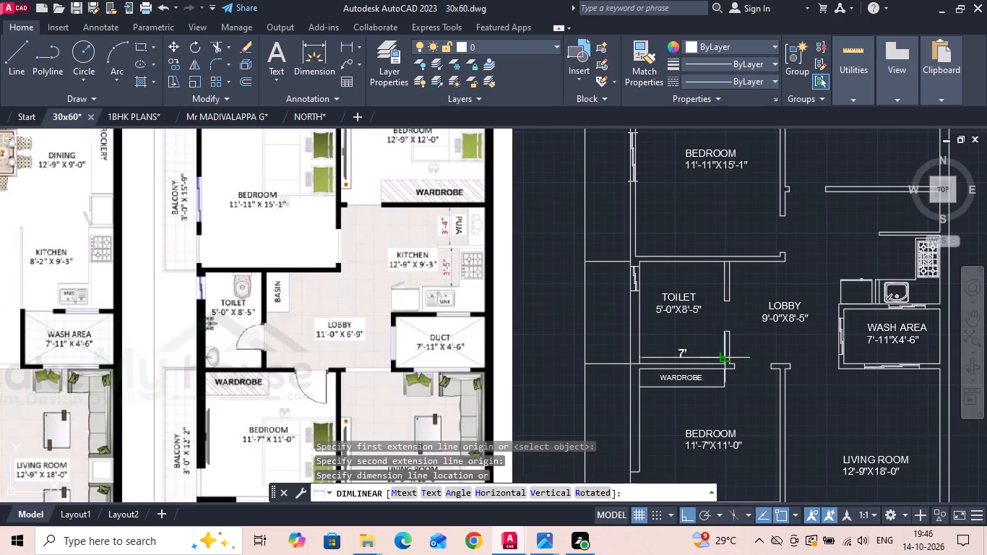
pyautogui.press('Escape')
# Move both segments of the toilet's east partition, together with the wardrobe's end line below, 2' west.
pyautogui.scroll(1, 723, 281)
pyautogui.click(739, 278)
pyautogui.click(703, 347)
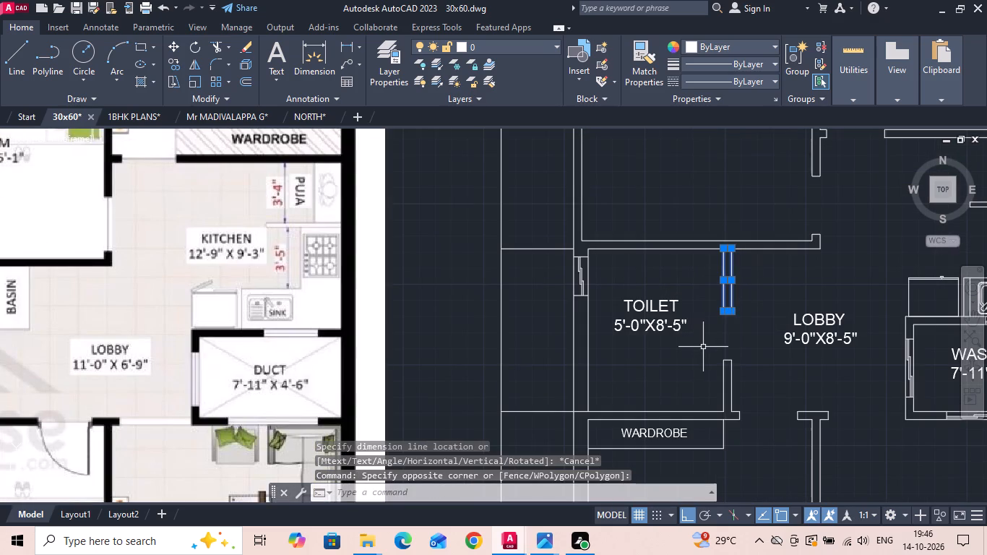
pyautogui.moveTo(734, 345); pyautogui.dragTo(728, 359)
pyautogui.click(699, 380)
pyautogui.rightClick(699, 380)
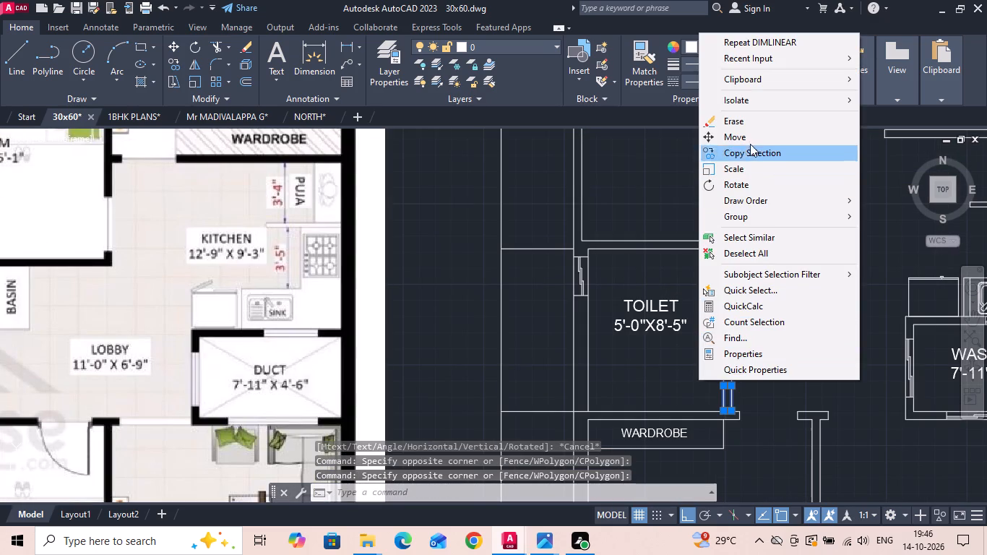
pyautogui.scroll(-1, 744, 164)
pyautogui.scroll(-2, 730, 221)
pyautogui.press('Escape')
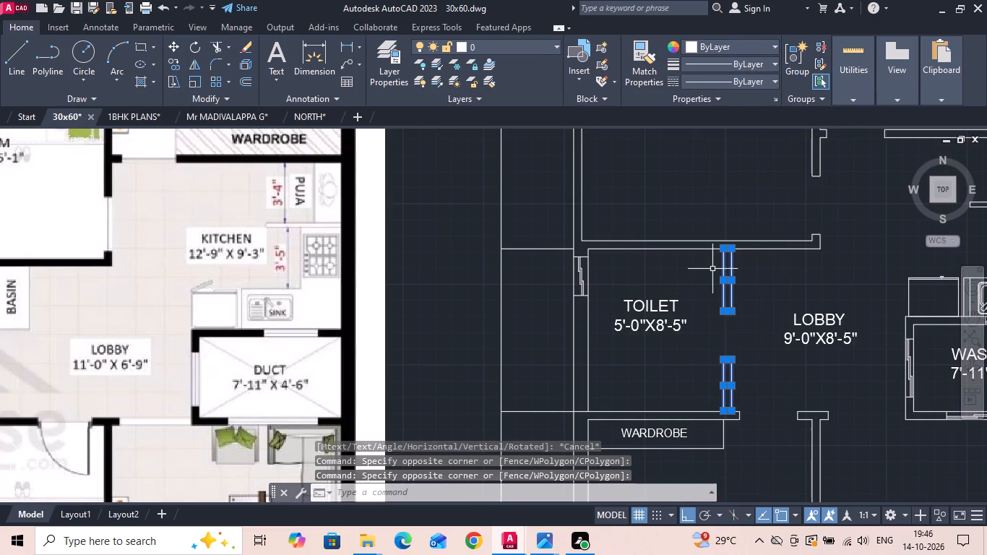
pyautogui.scroll(-1, 694, 290)
pyautogui.scroll(2, 715, 371)
pyautogui.click(710, 401)
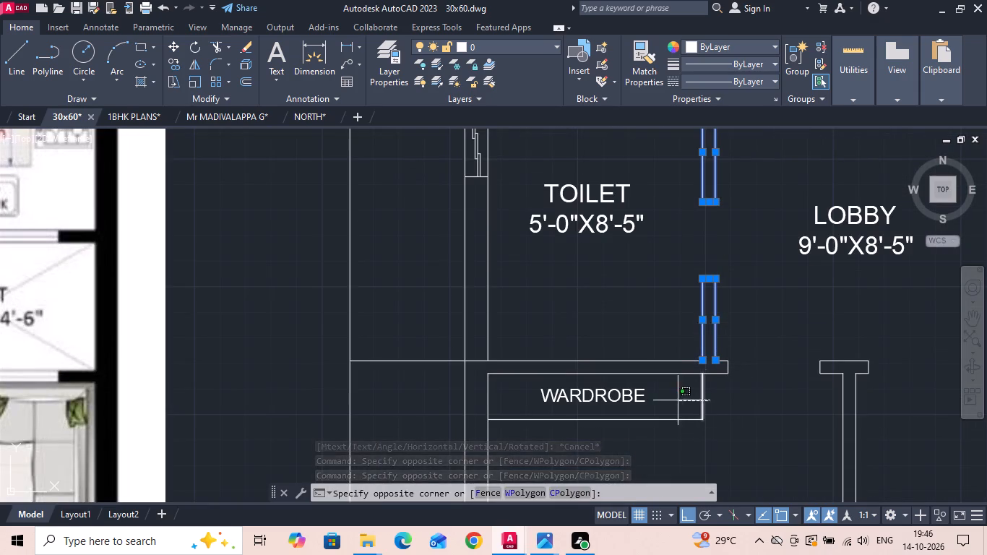
pyautogui.click(678, 400)
pyautogui.rightClick(676, 316)
pyautogui.click(724, 277)
pyautogui.moveTo(775, 308); pyautogui.dragTo(765, 309)
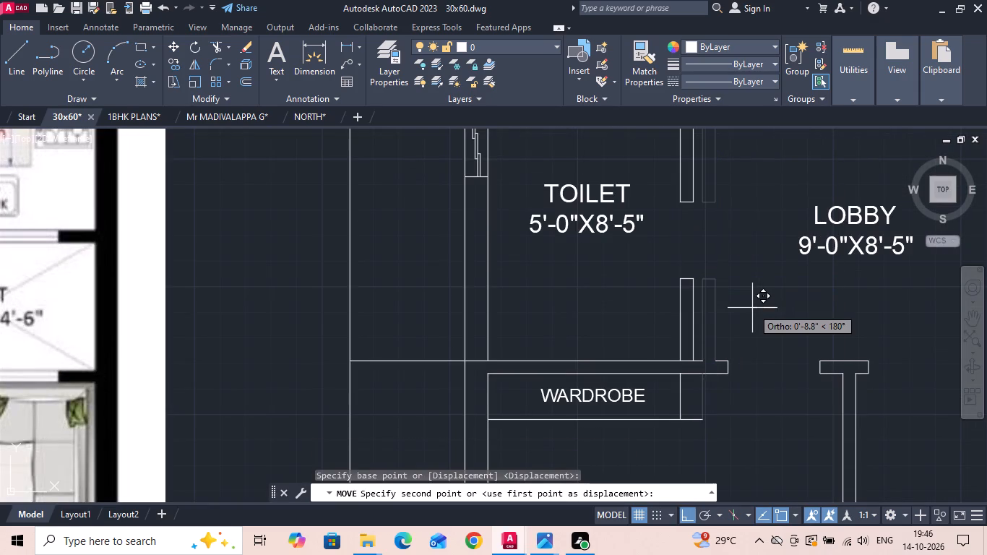
pyautogui.press('2')
pyautogui.write("'")
pyautogui.press('space')
# Move the WARDROBE label slightly west to sit within the shortened wardrobe.
pyautogui.click(611, 397)
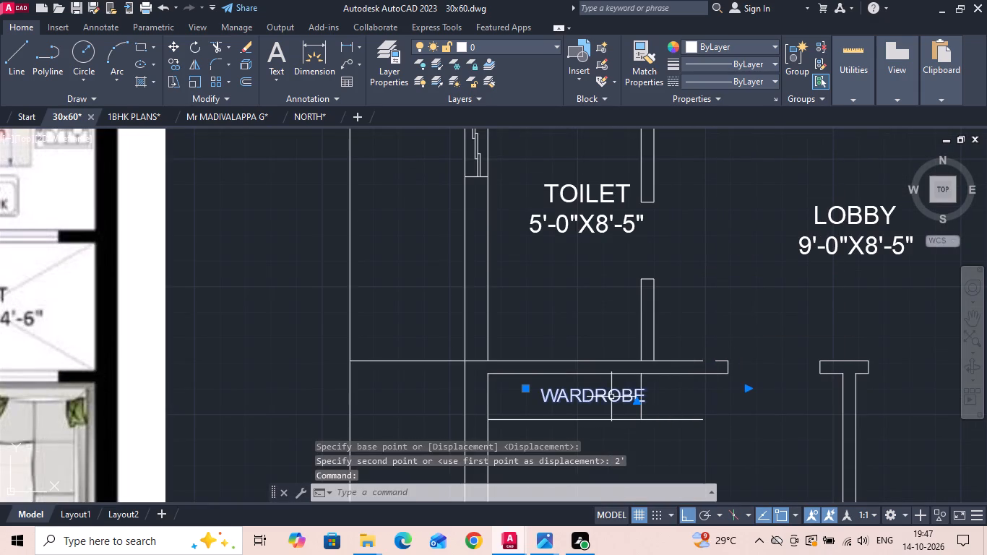
pyautogui.rightClick(611, 397)
pyautogui.click(647, 262)
pyautogui.moveTo(652, 399); pyautogui.dragTo(660, 322, button='middle')
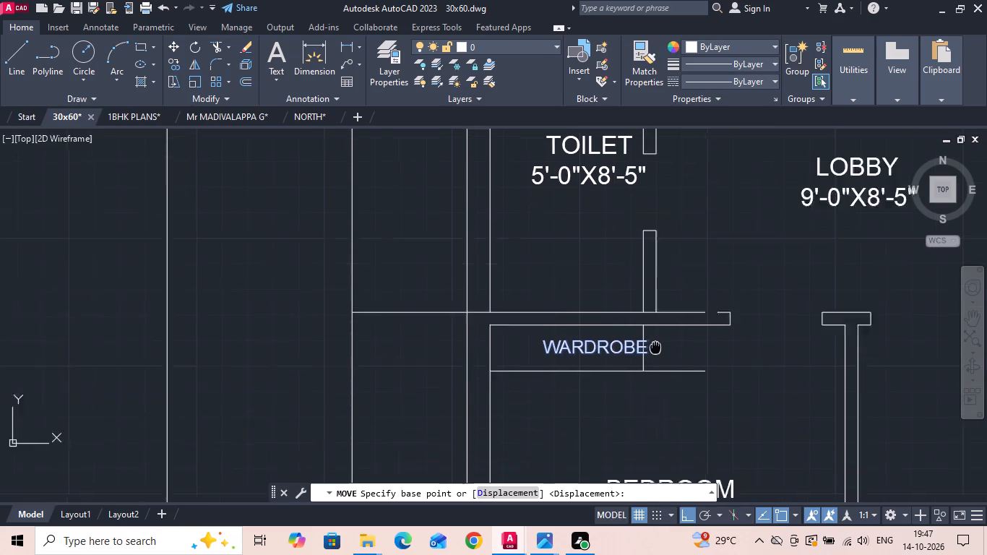
pyautogui.click(679, 387)
pyautogui.click(655, 387)
pyautogui.press('Escape')
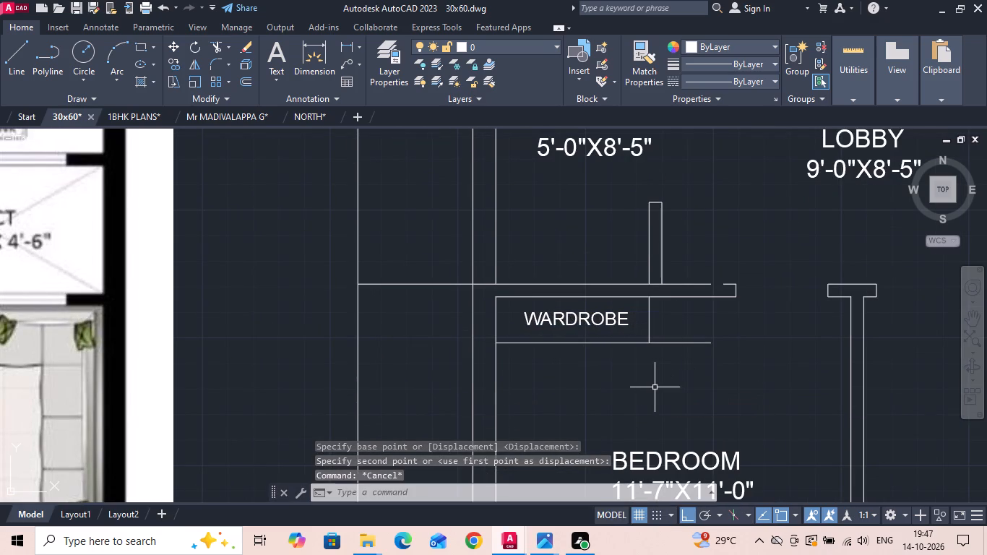
# Trim the wardrobe's front line where it runs past the moved end line.
pyautogui.press('t')
pyautogui.press('r')
pyautogui.press('space')
pyautogui.moveTo(662, 361); pyautogui.dragTo(670, 343)
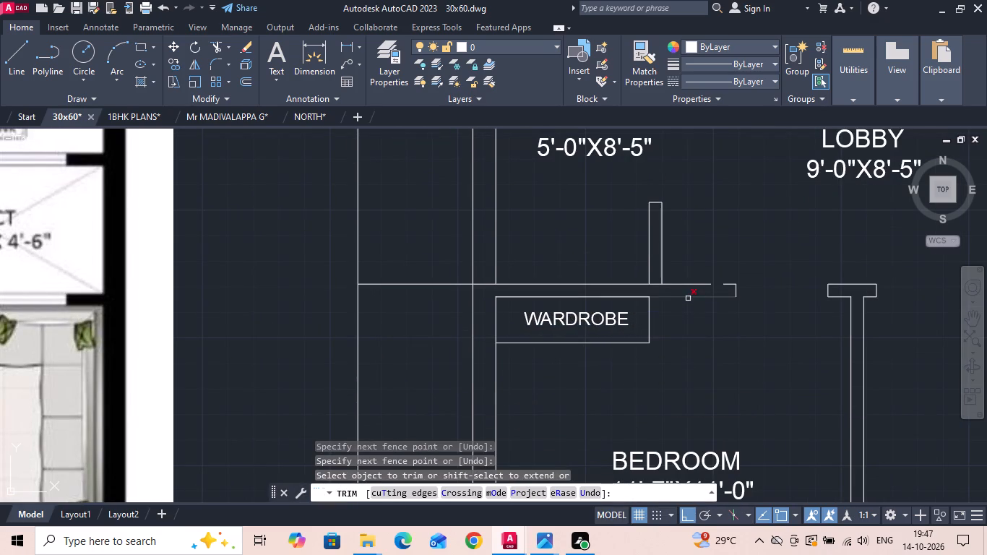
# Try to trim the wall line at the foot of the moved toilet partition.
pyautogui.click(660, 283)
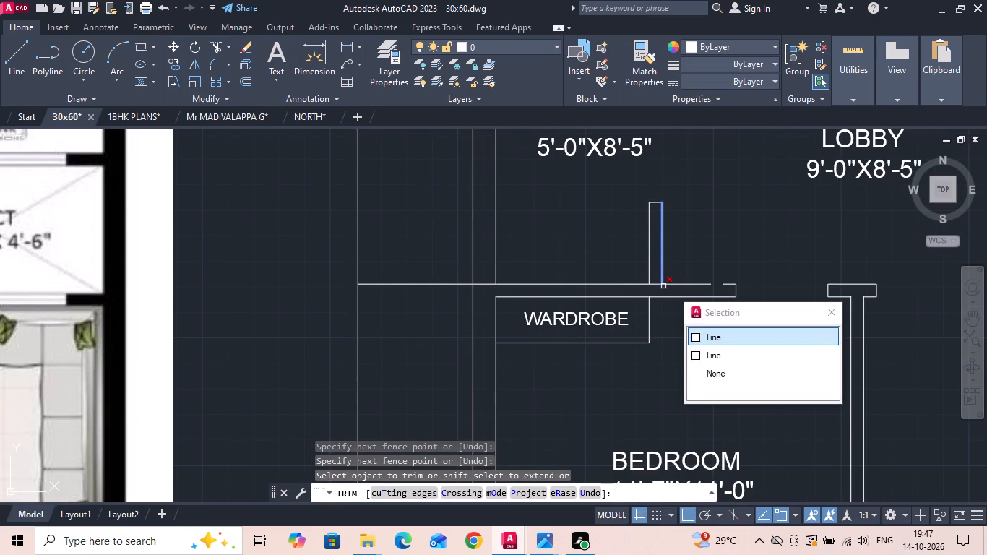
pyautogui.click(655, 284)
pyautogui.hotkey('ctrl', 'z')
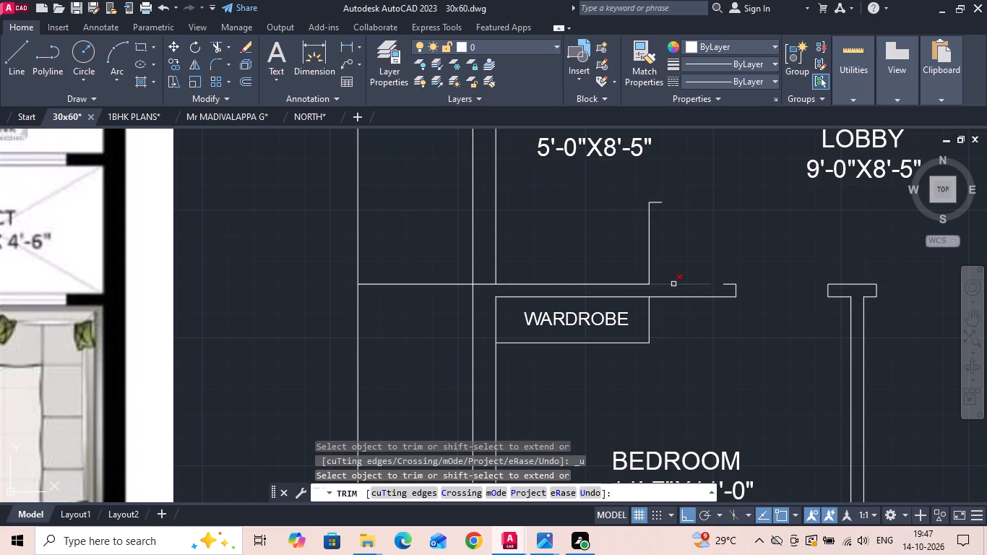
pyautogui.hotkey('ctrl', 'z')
# Trim the toilet's south wall line east of the partition's inner face and extend the doorway stub to the partition's outer face.
pyautogui.click(658, 287)
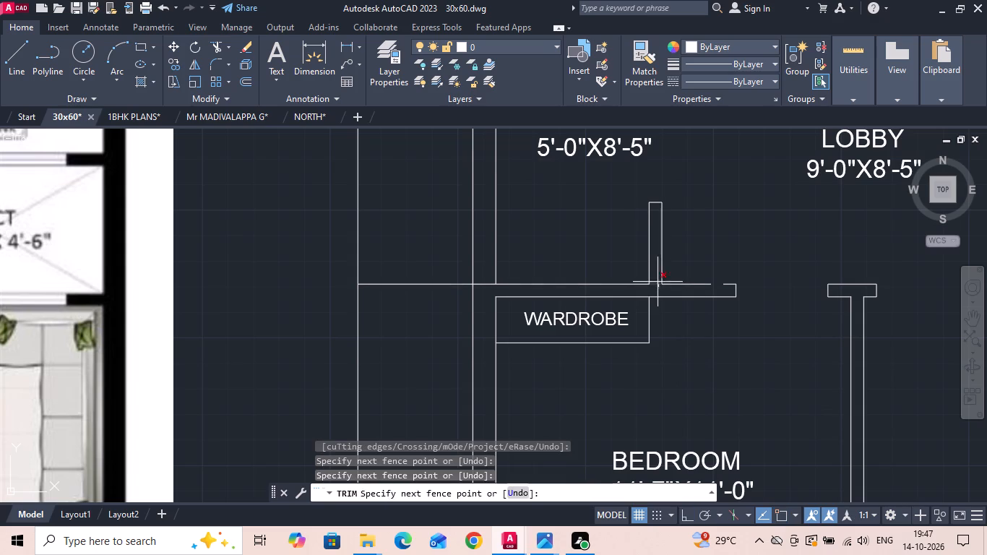
pyautogui.click(658, 282)
pyautogui.click(678, 283)
pyautogui.press('Escape')
pyautogui.write('EX')
pyautogui.press('c')
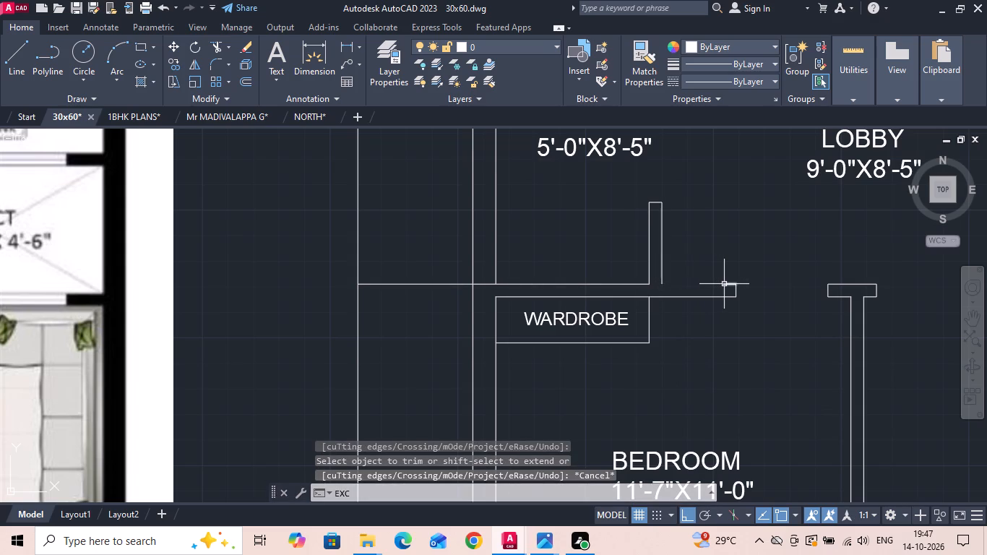
pyautogui.press('Escape')
pyautogui.write('EX')
pyautogui.press('space')
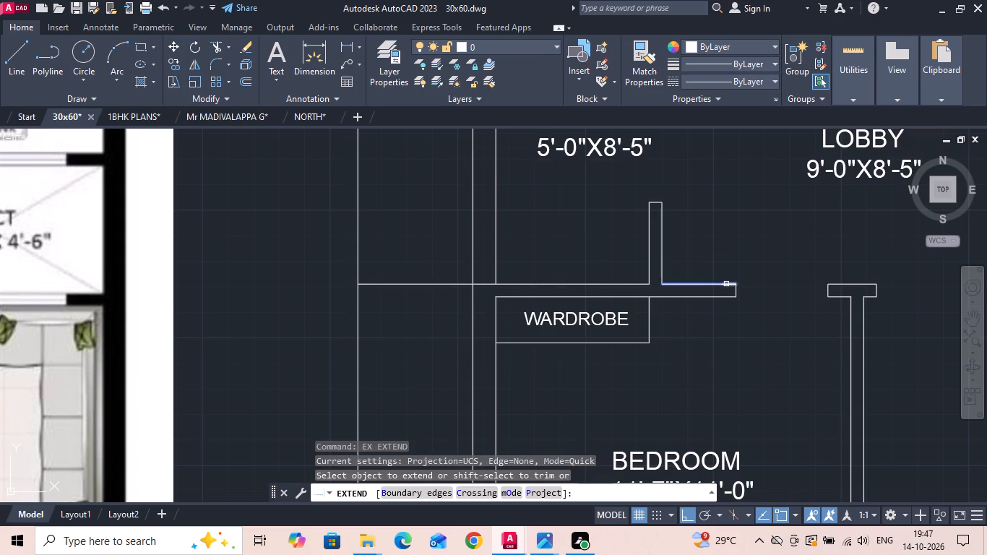
pyautogui.click(726, 284)
pyautogui.scroll(-2, 636, 352)
pyautogui.press('Escape')
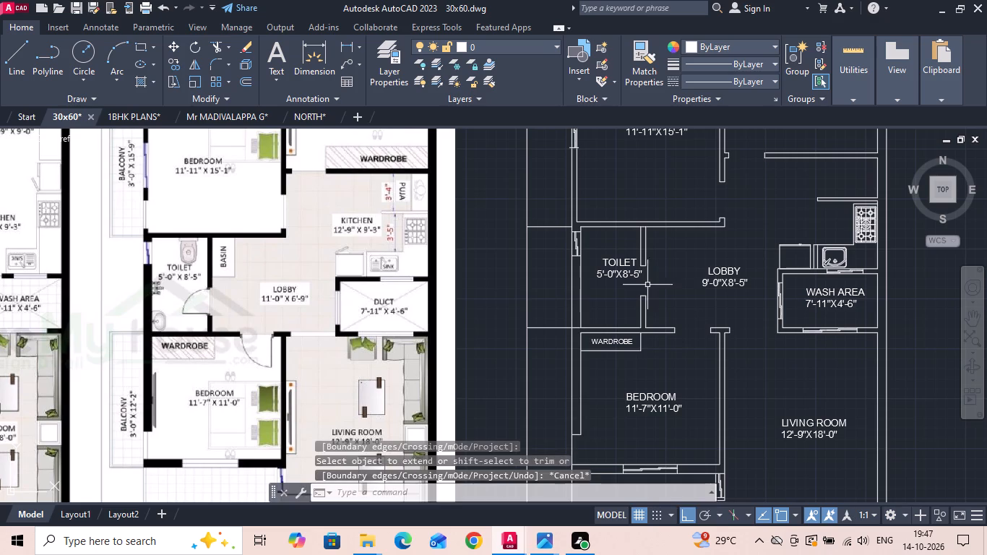
# Trim the wall segment between the partition's faces at the toilet's north wall and save the drawing.
pyautogui.scroll(1, 643, 226)
pyautogui.write('TR')
pyautogui.press('space')
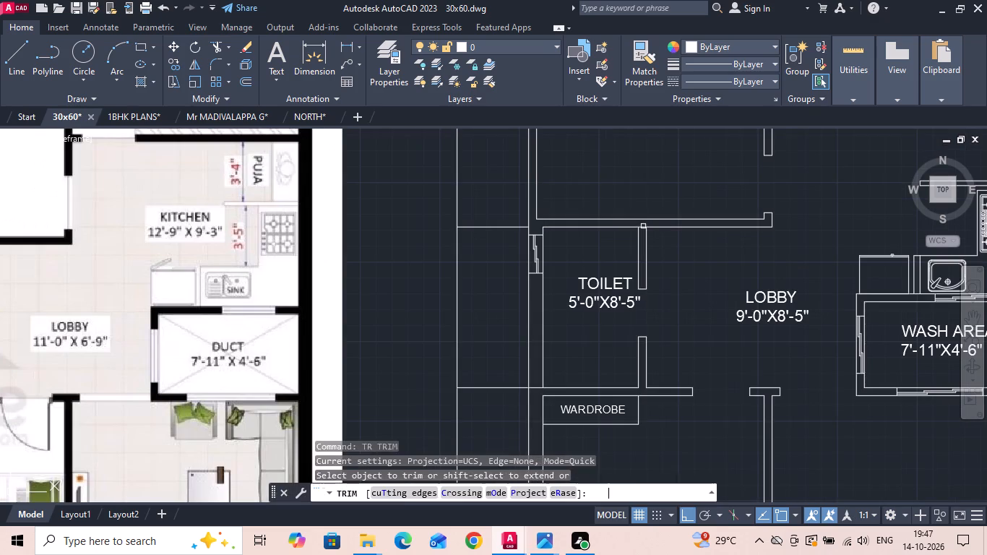
pyautogui.press('space')
pyautogui.scroll(1, 643, 226)
pyautogui.click(645, 227)
pyautogui.press('Escape')
pyautogui.hotkey('ctrl', 's')
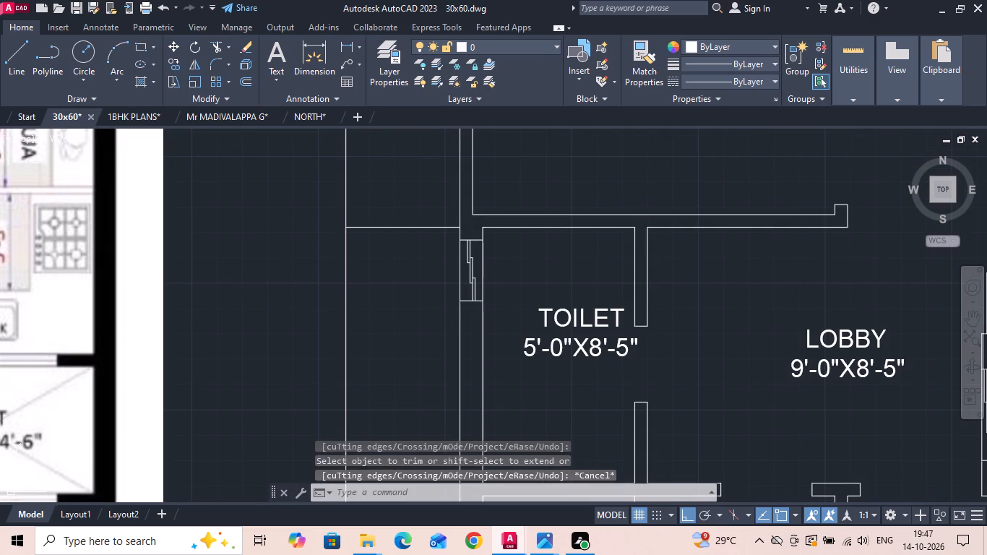
# Copy the 11'-11"X15'-1" BEDROOM label about 12'-11" east into the unlabelled northeast room.
pyautogui.scroll(-2, 612, 258)
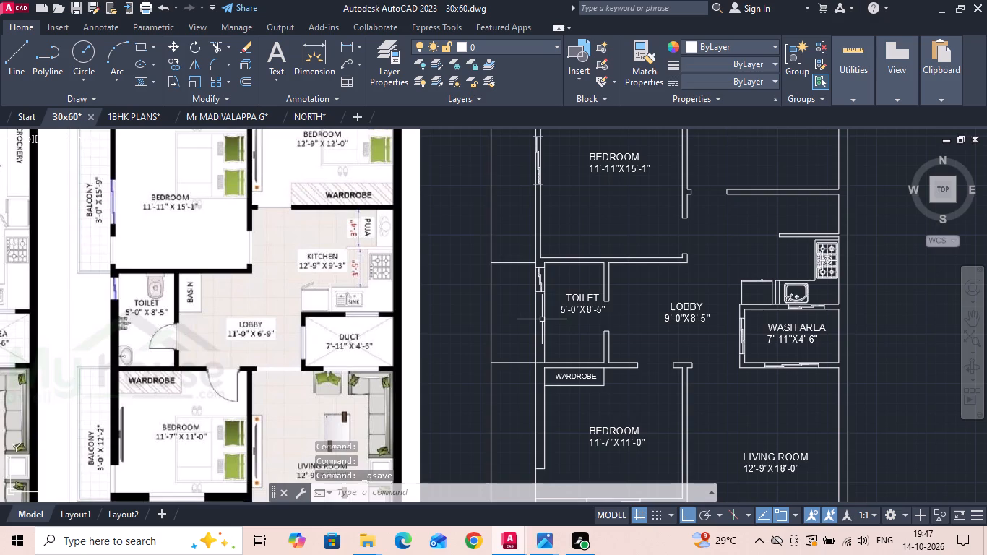
pyautogui.scroll(-1, 544, 350)
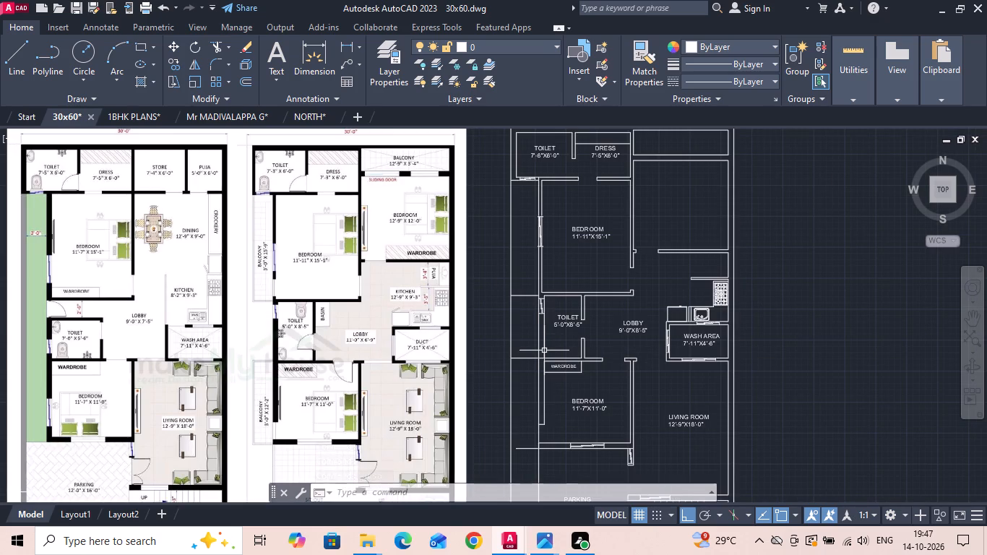
pyautogui.click(582, 229)
pyautogui.rightClick(582, 229)
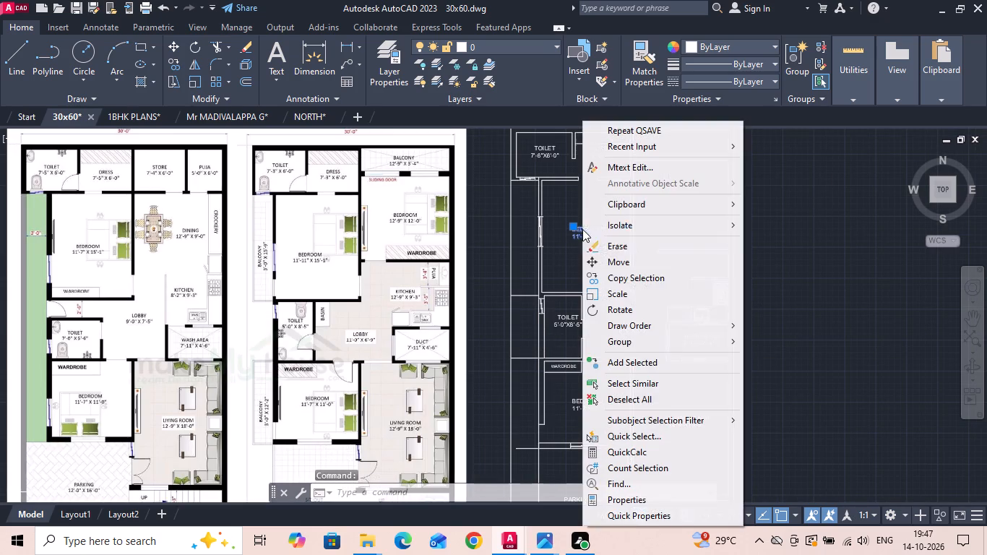
pyautogui.click(652, 283)
pyautogui.moveTo(603, 225); pyautogui.dragTo(634, 220)
pyautogui.scroll(1, 726, 200)
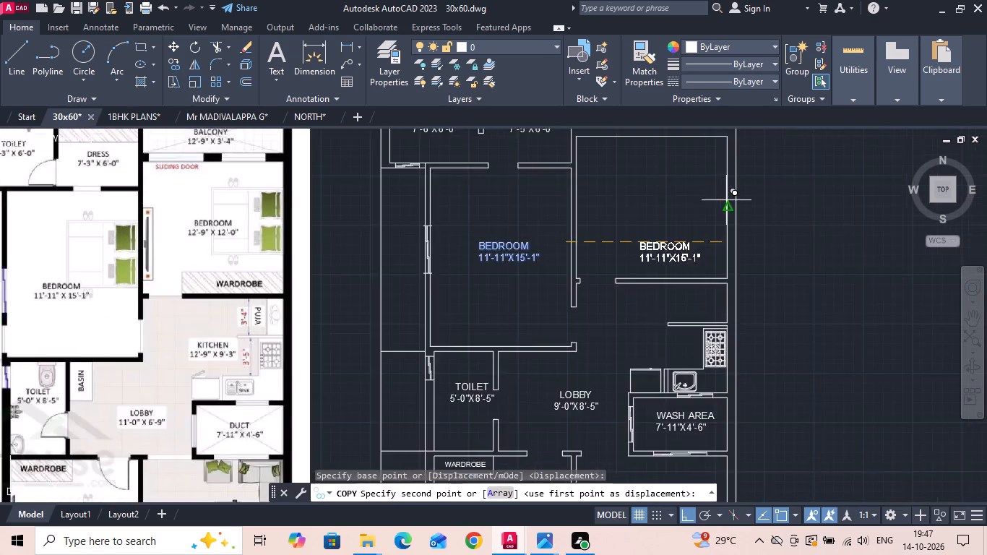
pyautogui.scroll(1, 721, 200)
pyautogui.scroll(-1, 715, 194)
pyautogui.click(715, 193)
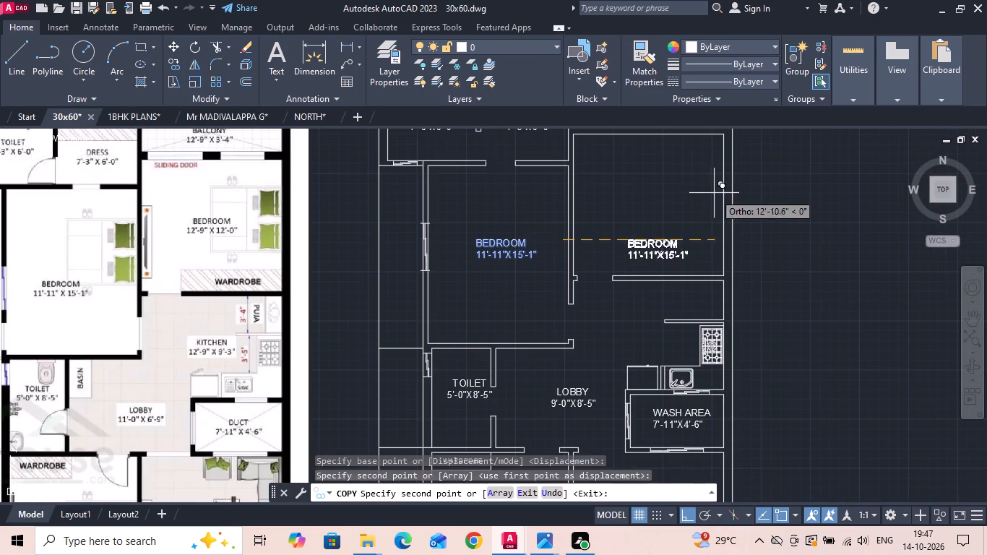
pyautogui.press('Escape')
# Move the copied BEDROOM label north towards the middle of the northeast room.
pyautogui.click(655, 239)
pyautogui.rightClick(655, 239)
pyautogui.click(671, 260)
pyautogui.click(832, 254)
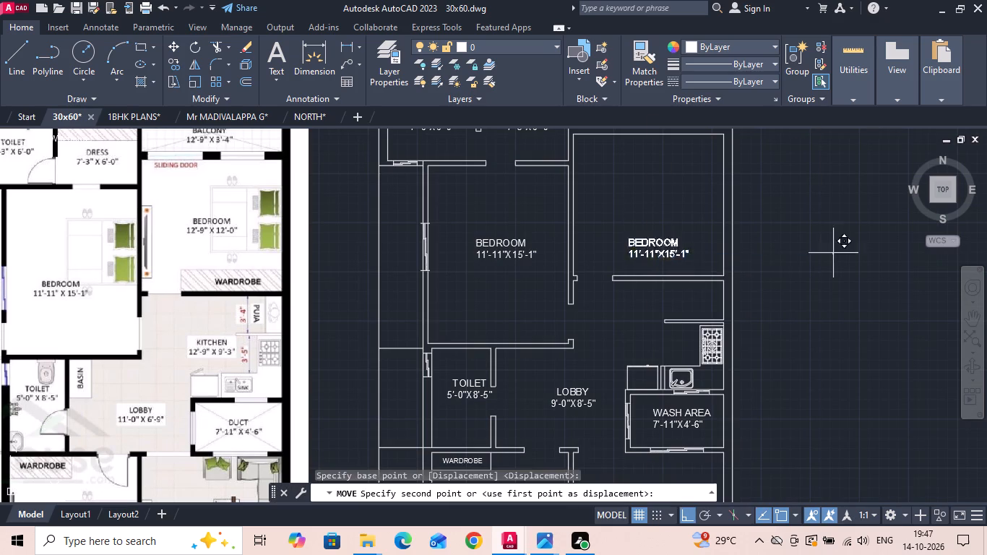
pyautogui.click(829, 207)
# Change the northeast bedroom's size text to 12'-9"X12'-0".
pyautogui.moveTo(715, 240); pyautogui.dragTo(733, 332, button='middle')
pyautogui.scroll(1, 664, 298)
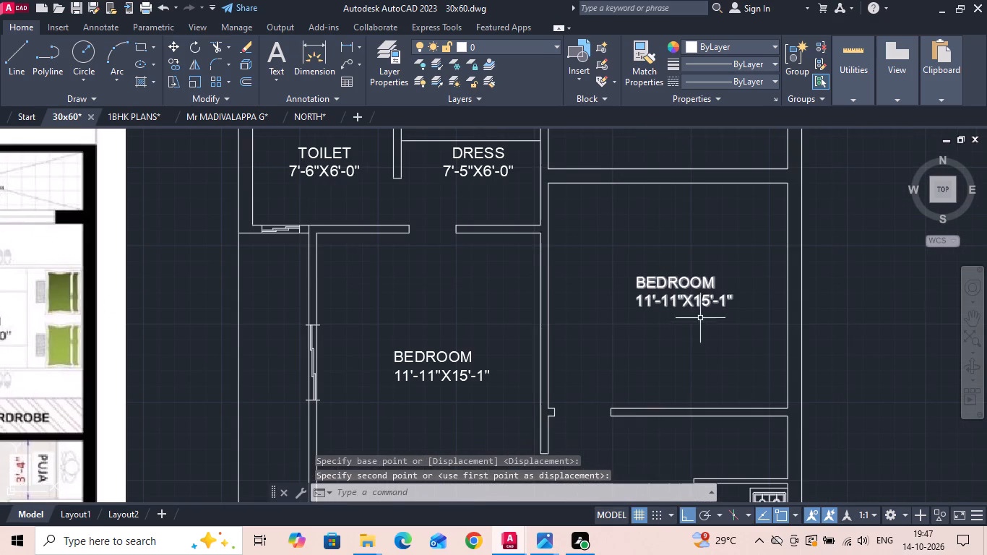
pyautogui.doubleClick(710, 303)
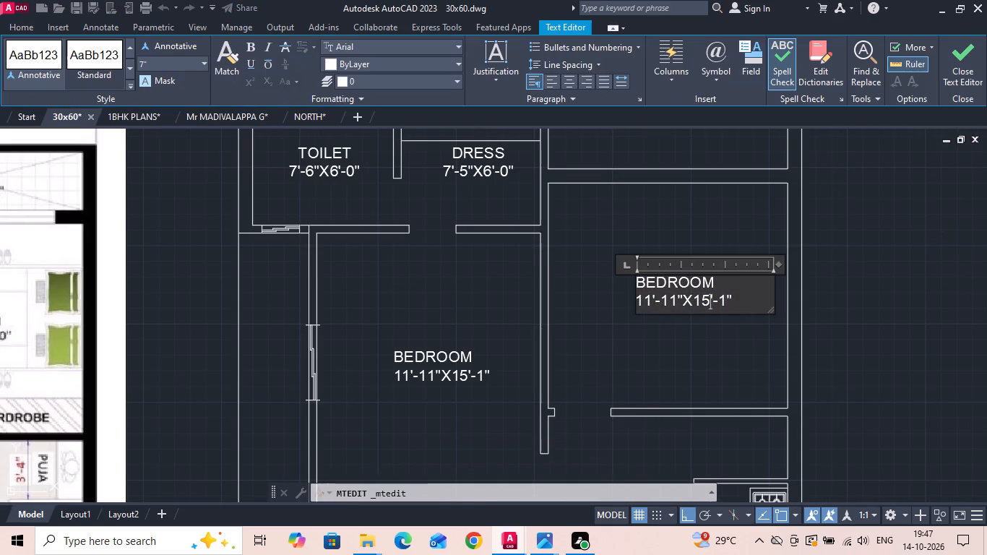
pyautogui.press('BackSpace')
pyautogui.press('2')
pyautogui.click(723, 310)
pyautogui.press('BackSpace')
pyautogui.press('0')
pyautogui.scroll(-1, 730, 340)
pyautogui.scroll(1, 704, 327)
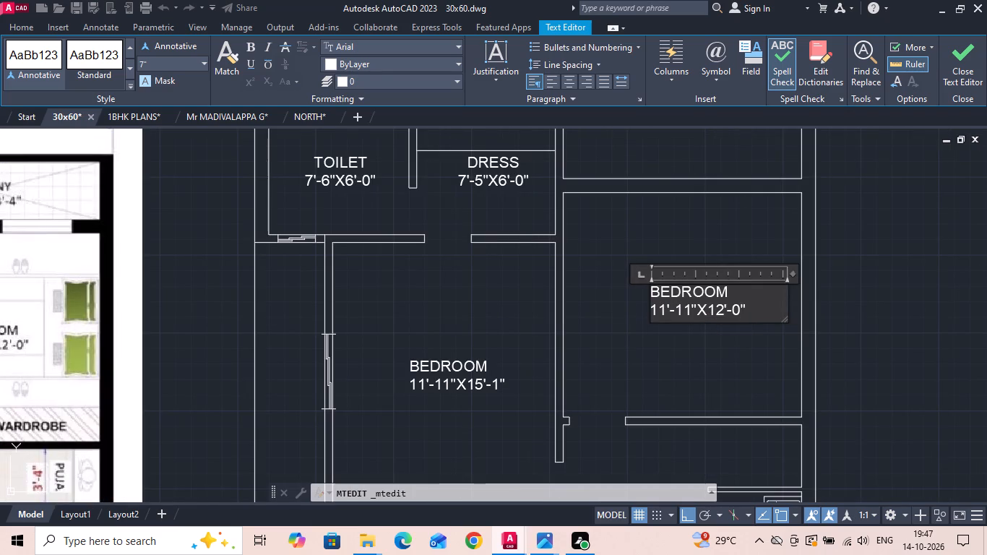
pyautogui.click(689, 311)
pyautogui.press('BackSpace')
pyautogui.press('BackSpace')
pyautogui.press('9')
pyautogui.click(666, 316)
pyautogui.press('BackSpace')
pyautogui.press('2')
pyautogui.scroll(-1, 661, 336)
pyautogui.click(652, 345)
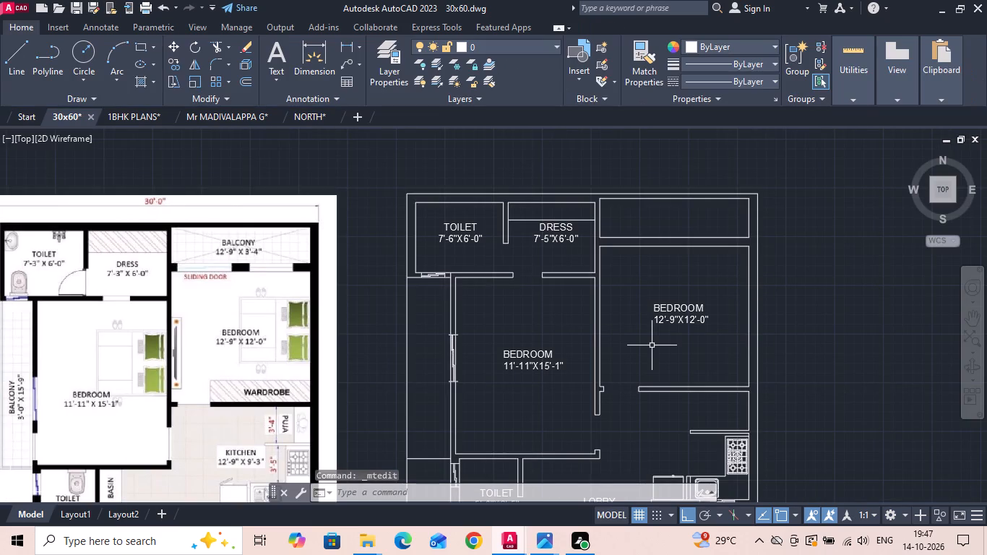
# Offset the northeast bedroom's south wall line 18 inches north into the room for the wardrobe front.
pyautogui.write('O 18')
pyautogui.press('Return')
pyautogui.click(668, 388)
pyautogui.click(673, 368)
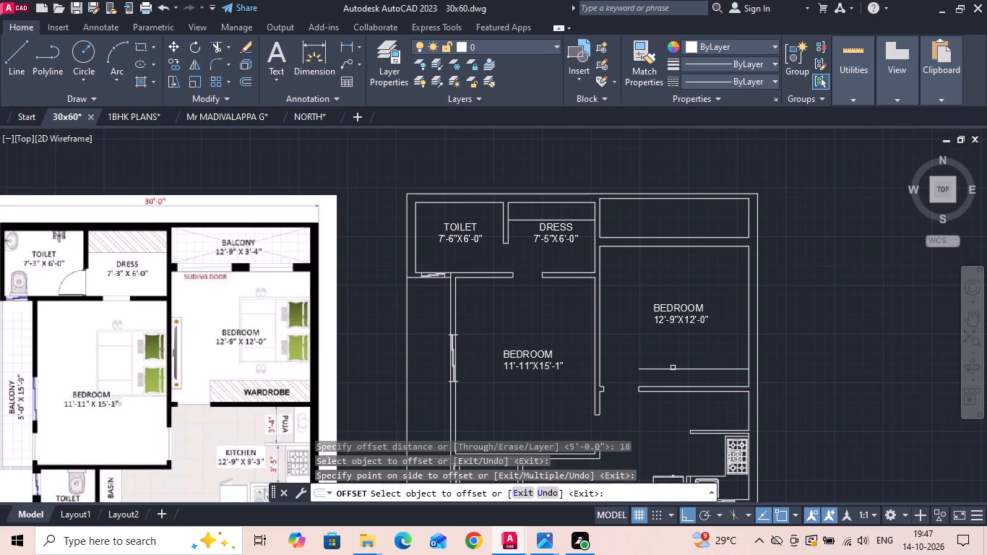
pyautogui.press('Escape')
# Extend the south wall's end line up to the offset line to close the wardrobe's west end.
pyautogui.scroll(2, 669, 374)
pyautogui.write('EX')
pyautogui.press('space')
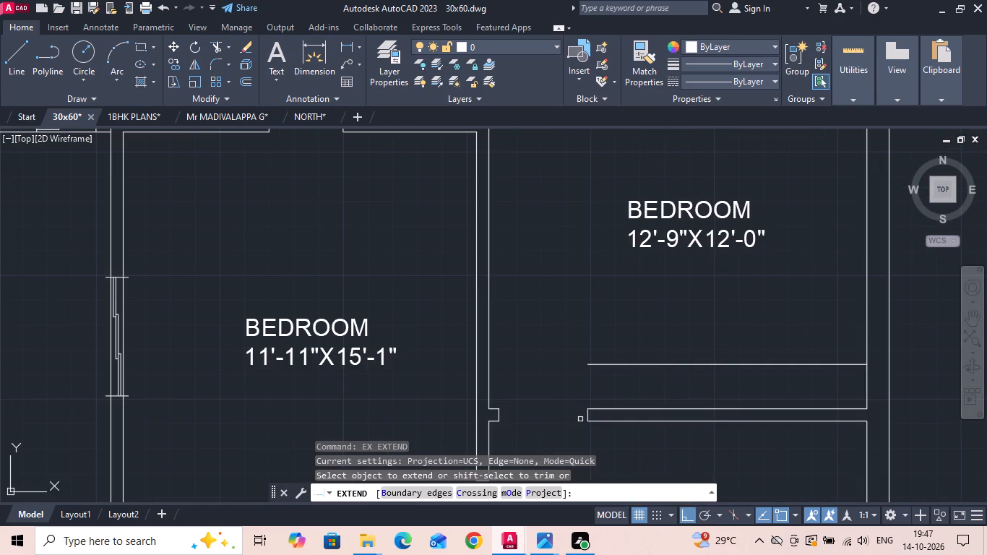
pyautogui.click(588, 413)
pyautogui.scroll(-3, 612, 319)
pyautogui.press('Escape')
# Copy the WARDROBE label from the lower bedroom into the new wardrobe of the northeast bedroom.
pyautogui.scroll(1, 541, 408)
pyautogui.moveTo(539, 408); pyautogui.dragTo(519, 255, button='middle')
pyautogui.click(491, 330)
pyautogui.rightClick(491, 330)
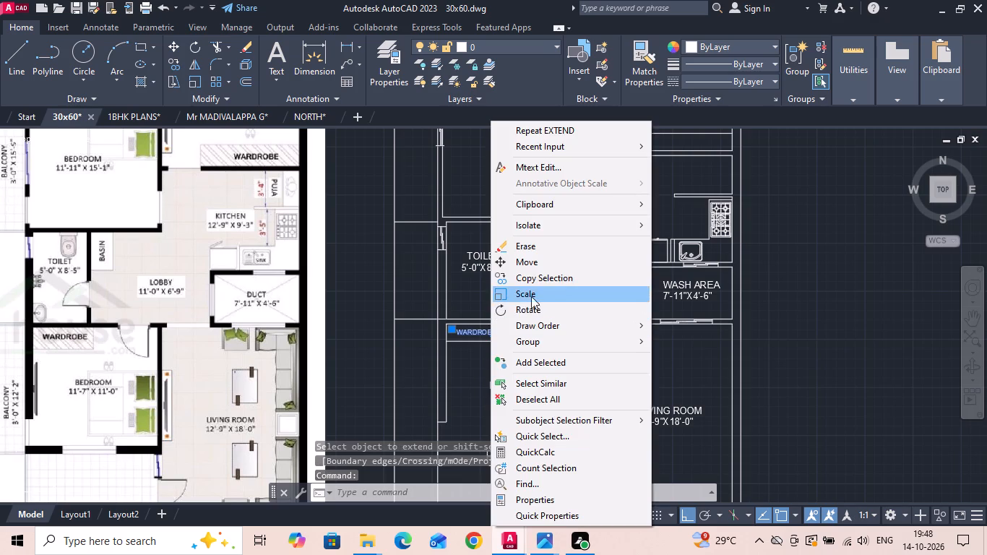
pyautogui.click(539, 281)
pyautogui.scroll(1, 473, 345)
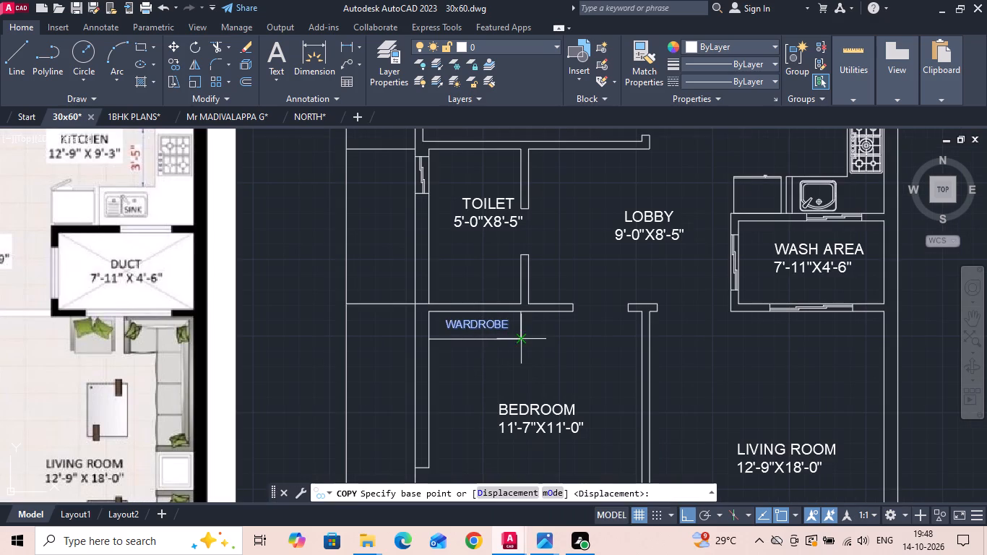
pyautogui.click(525, 340)
pyautogui.scroll(-1, 473, 379)
pyautogui.moveTo(737, 212); pyautogui.dragTo(705, 304, button='middle')
pyautogui.scroll(2, 700, 270)
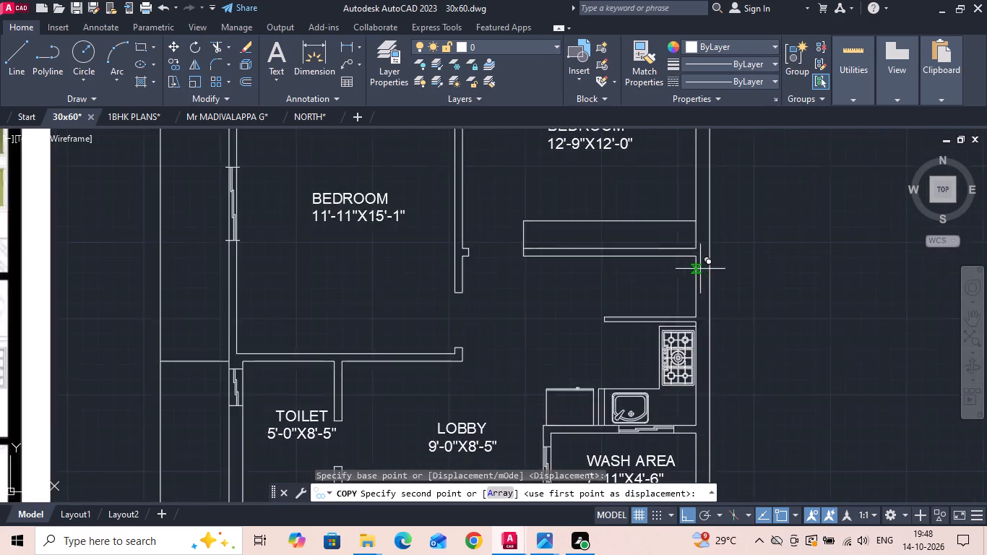
pyautogui.click(690, 235)
pyautogui.press('Escape')
# Move the copied WARDROBE label west to centre it in the new wardrobe and save the drawing.
pyautogui.click(620, 220)
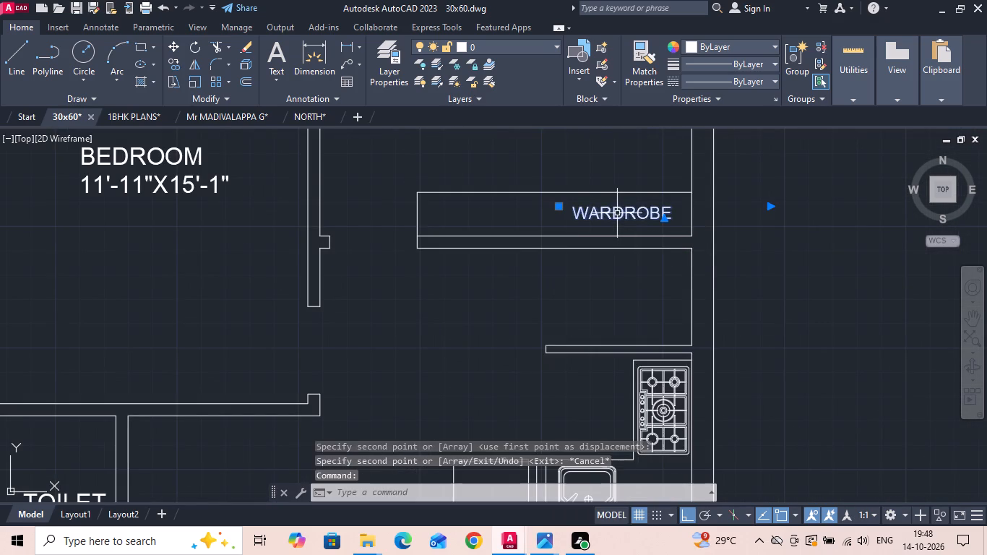
pyautogui.rightClick(616, 212)
pyautogui.click(645, 259)
pyautogui.click(887, 301)
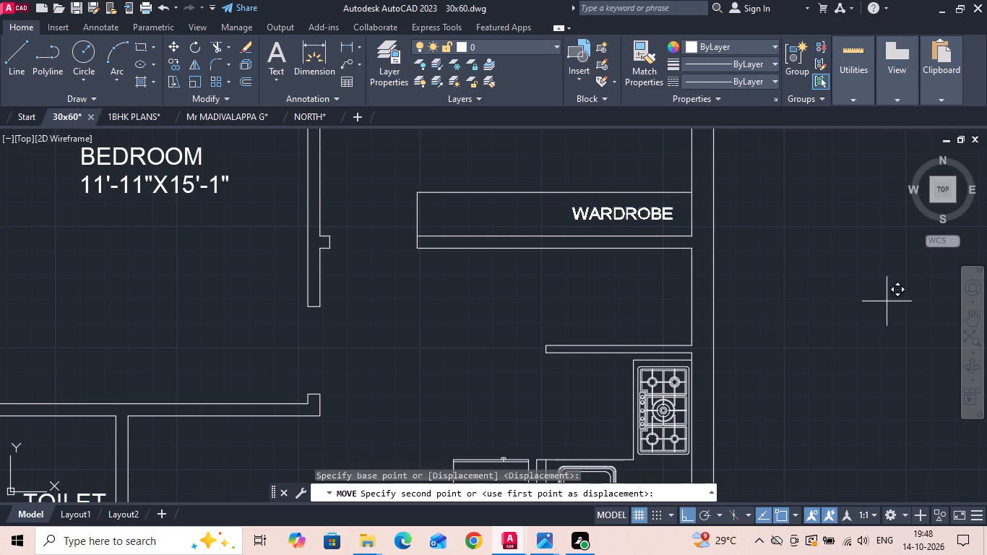
pyautogui.click(826, 300)
pyautogui.hotkey('ctrl', 's')
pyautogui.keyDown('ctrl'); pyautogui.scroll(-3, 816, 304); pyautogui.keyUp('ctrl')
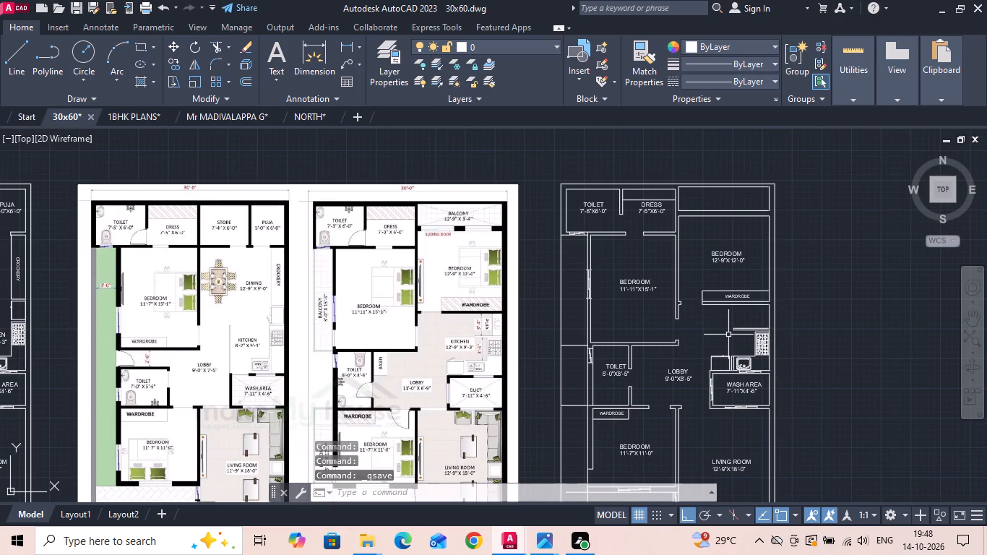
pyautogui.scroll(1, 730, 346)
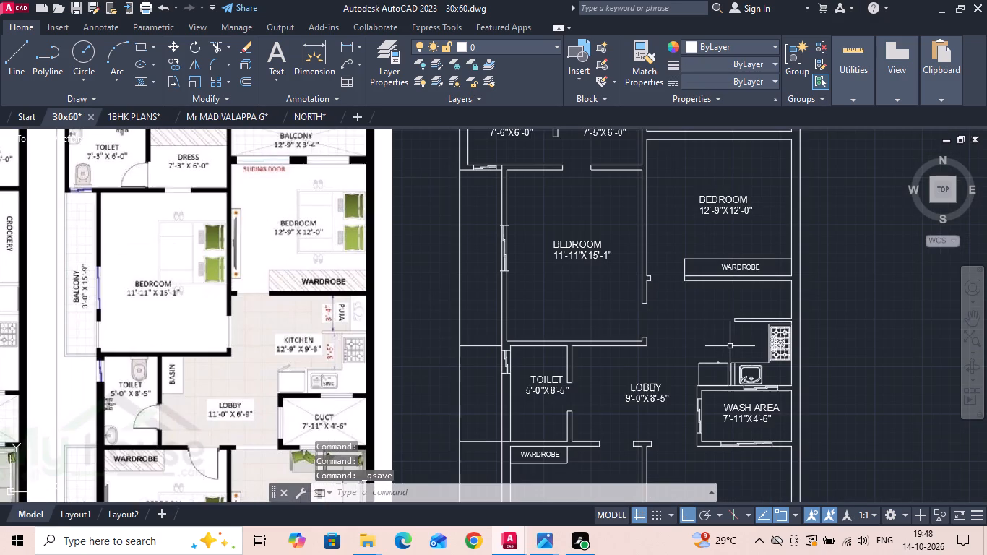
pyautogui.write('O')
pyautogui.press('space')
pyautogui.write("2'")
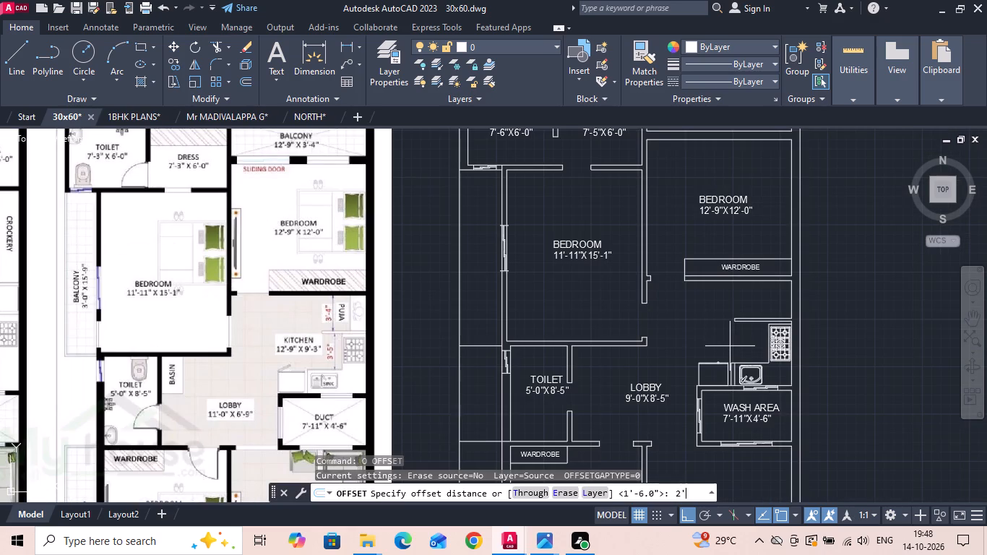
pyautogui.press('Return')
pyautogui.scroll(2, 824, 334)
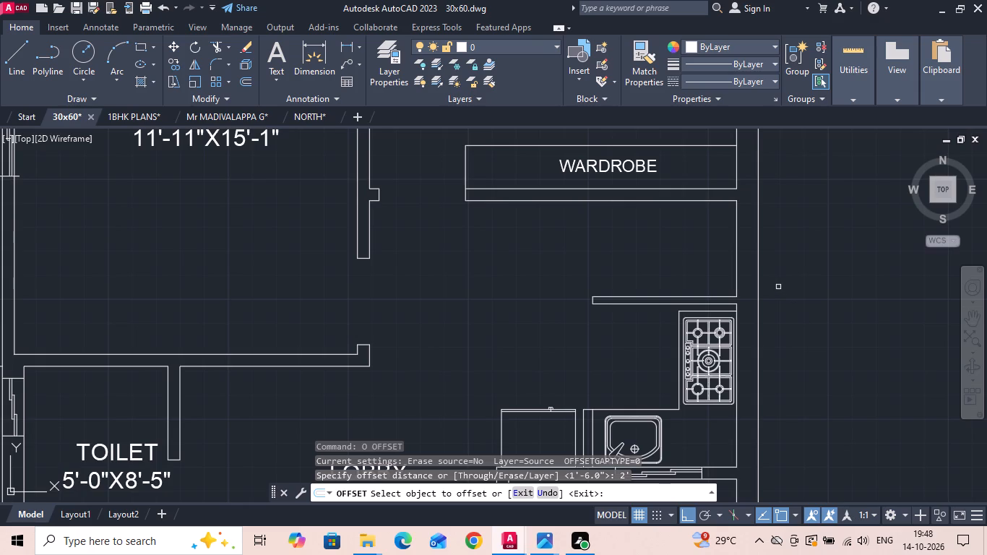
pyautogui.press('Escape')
# Offset the east wall's inner line 18 inches west between the wardrobe wall and the kitchen partition.
pyautogui.write('O 18')
pyautogui.press('Return')
pyautogui.moveTo(738, 259); pyautogui.dragTo(726, 257)
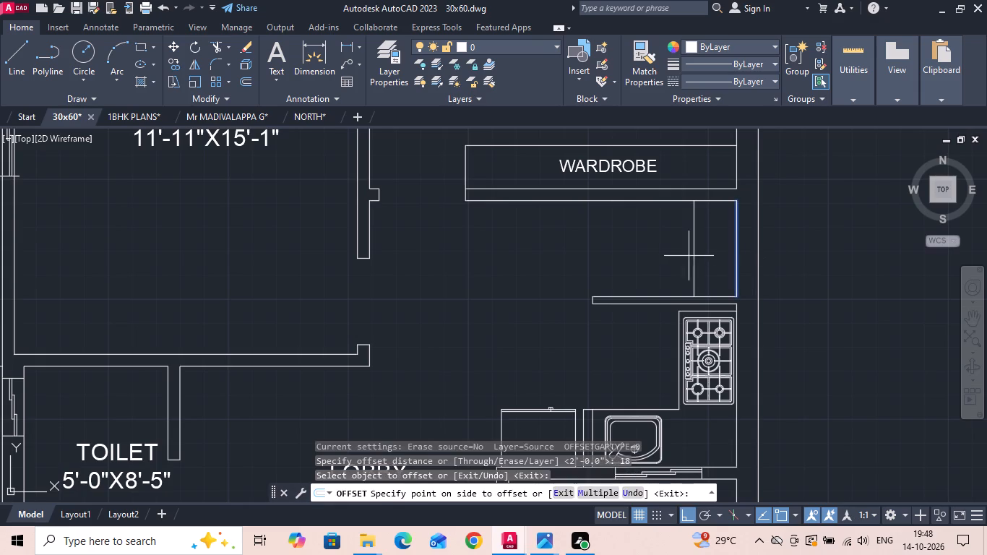
pyautogui.click(683, 254)
pyautogui.scroll(-1, 798, 339)
pyautogui.press('Escape')
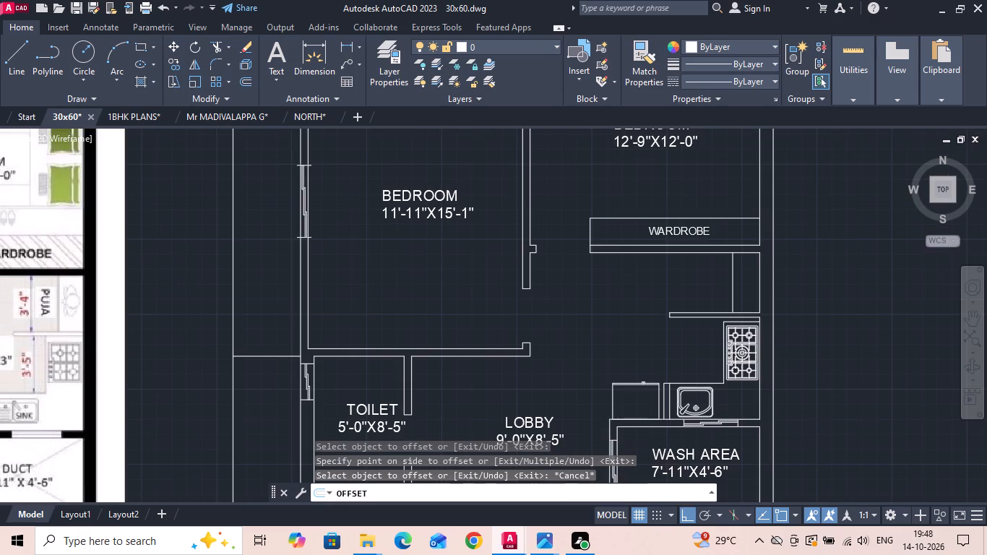
# Copy the new wardrobe's WARDROBE label south into the space above the kitchen partition.
pyautogui.click(681, 231)
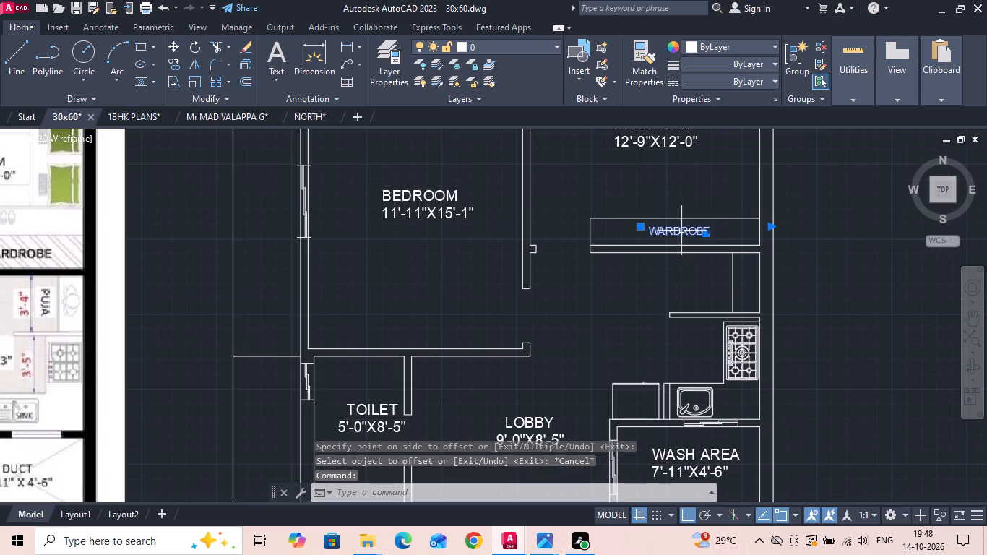
pyautogui.rightClick(681, 231)
pyautogui.click(704, 272)
pyautogui.scroll(1, 687, 241)
pyautogui.moveTo(691, 231); pyautogui.dragTo(692, 241)
pyautogui.click(688, 317)
pyautogui.press('Escape')
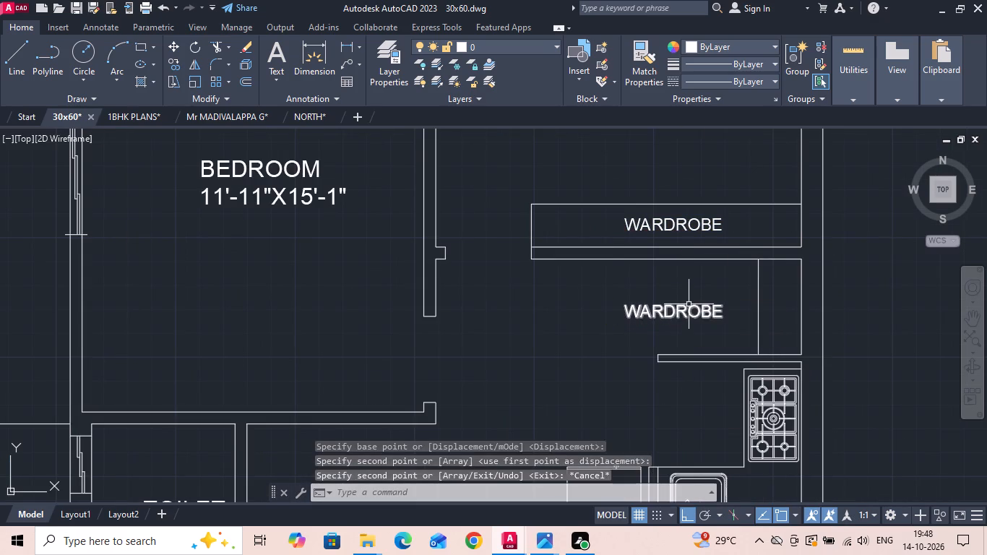
# Change the copied label above the kitchen partition to PUJA.
pyautogui.doubleClick(689, 304)
pyautogui.moveTo(725, 315); pyautogui.dragTo(562, 313)
pyautogui.press('BackSpace')
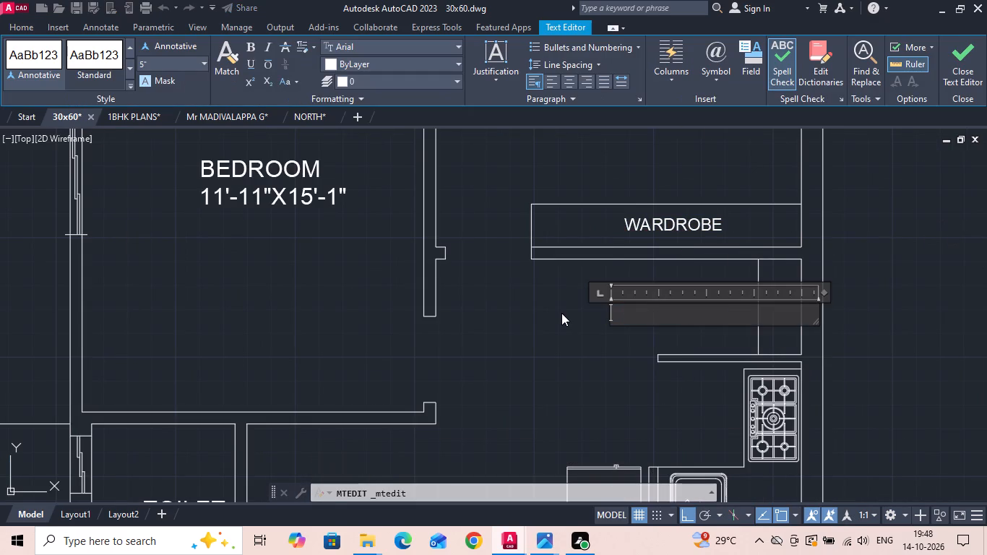
pyautogui.write('PU')
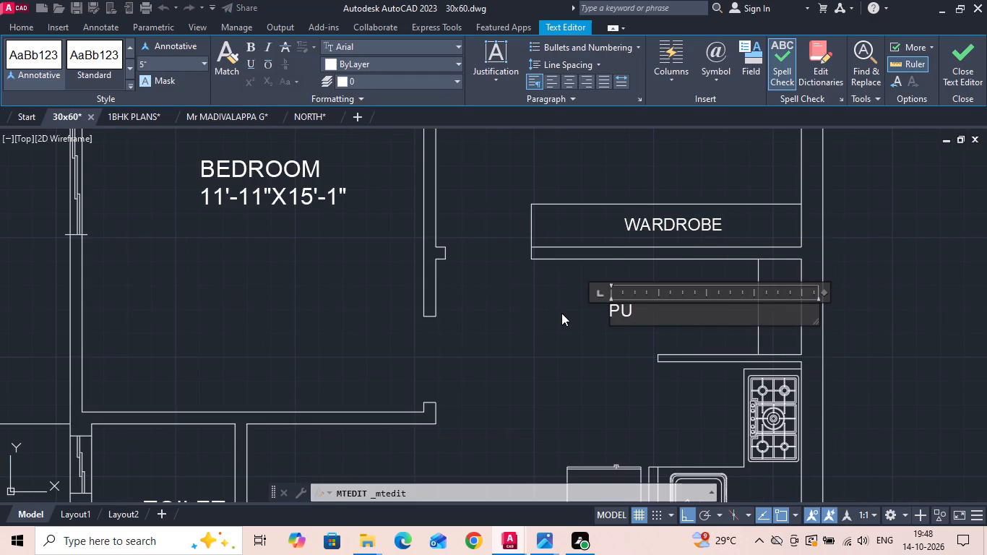
pyautogui.write('JA')
pyautogui.click(552, 350)
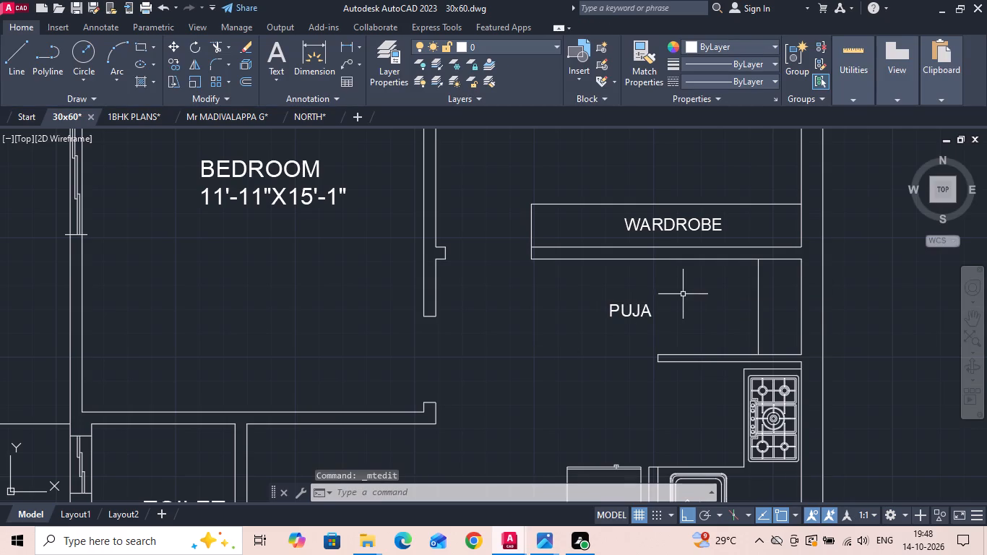
# Move the PUJA label east beside the offset shelf line and save the drawing.
pyautogui.click(652, 314)
pyautogui.rightClick(652, 314)
pyautogui.click(692, 262)
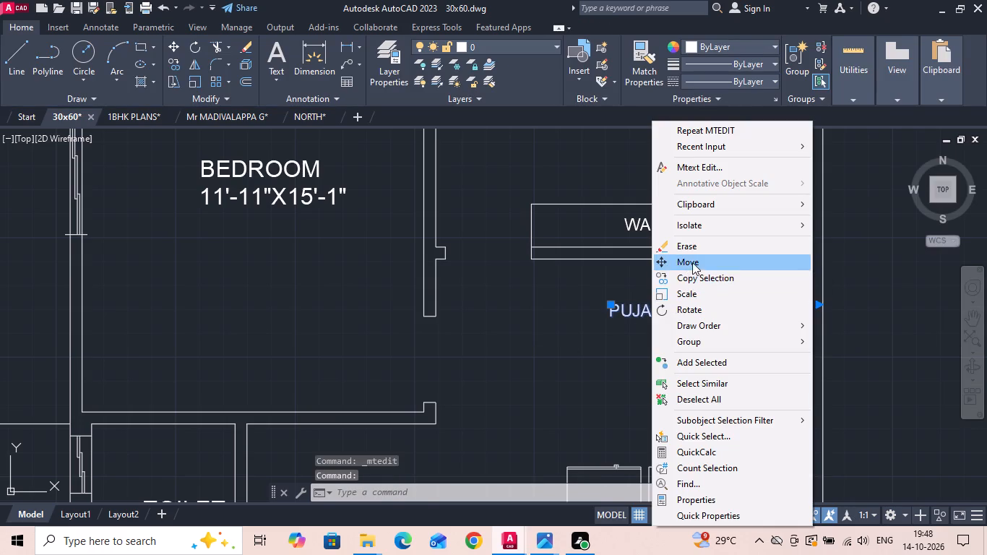
pyautogui.moveTo(684, 305); pyautogui.dragTo(717, 314)
pyautogui.scroll(1, 819, 305)
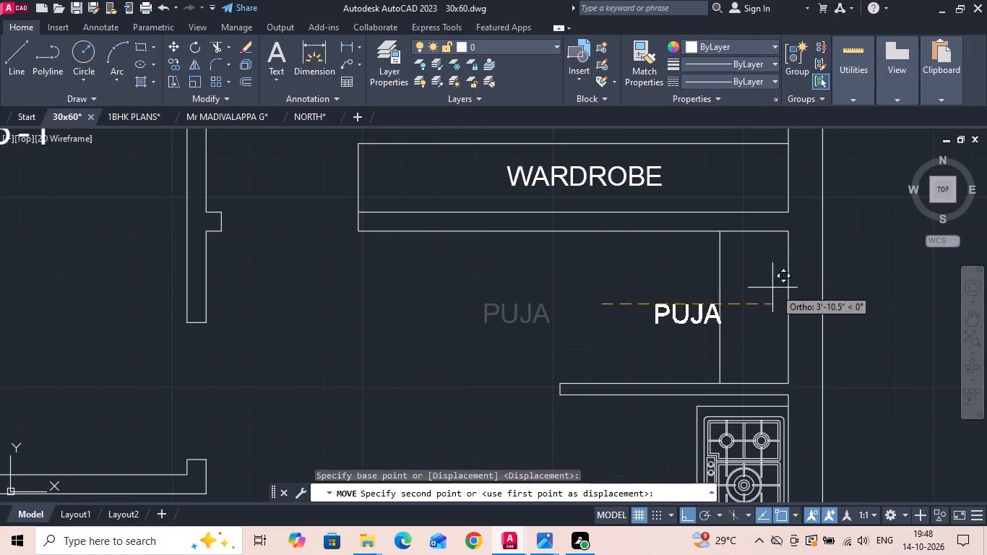
pyautogui.click(757, 284)
pyautogui.hotkey('ctrl', 's')
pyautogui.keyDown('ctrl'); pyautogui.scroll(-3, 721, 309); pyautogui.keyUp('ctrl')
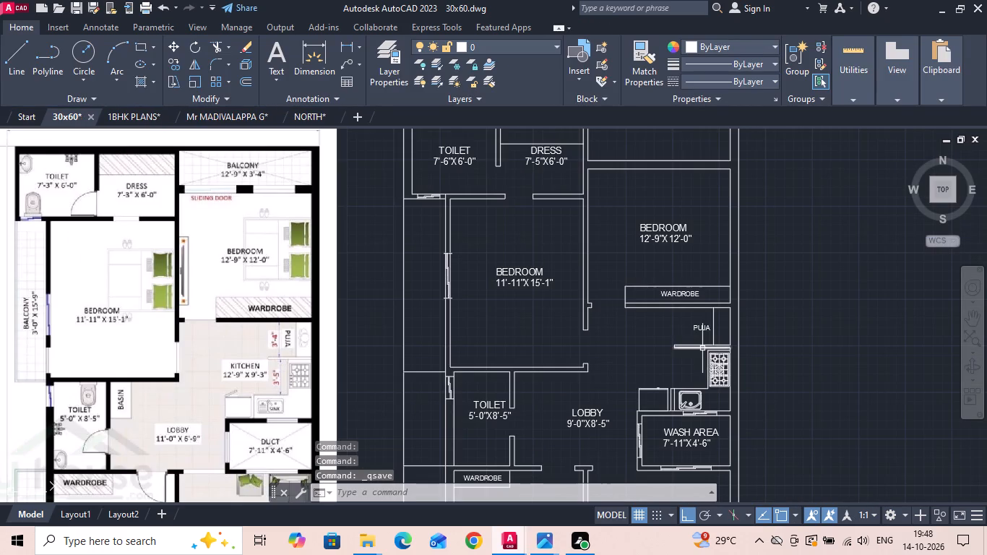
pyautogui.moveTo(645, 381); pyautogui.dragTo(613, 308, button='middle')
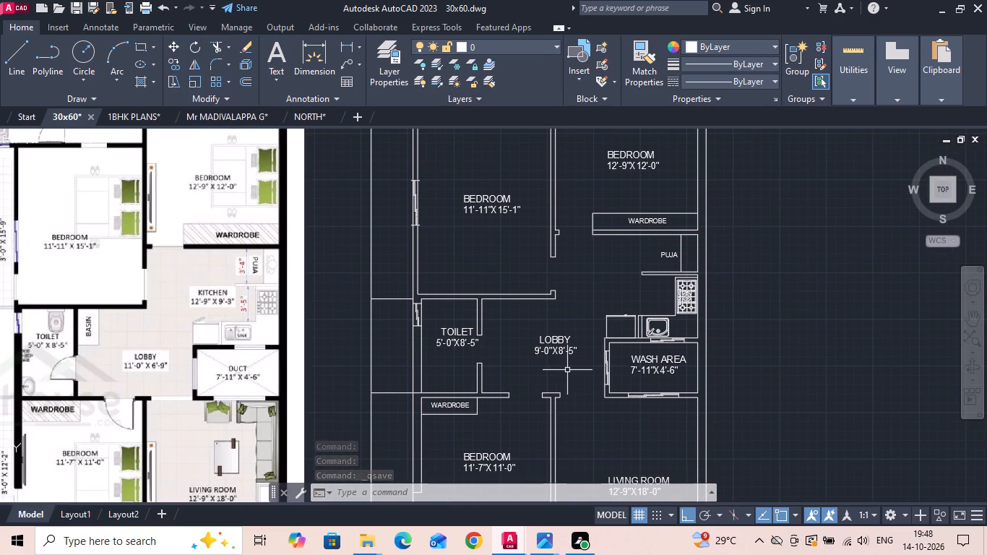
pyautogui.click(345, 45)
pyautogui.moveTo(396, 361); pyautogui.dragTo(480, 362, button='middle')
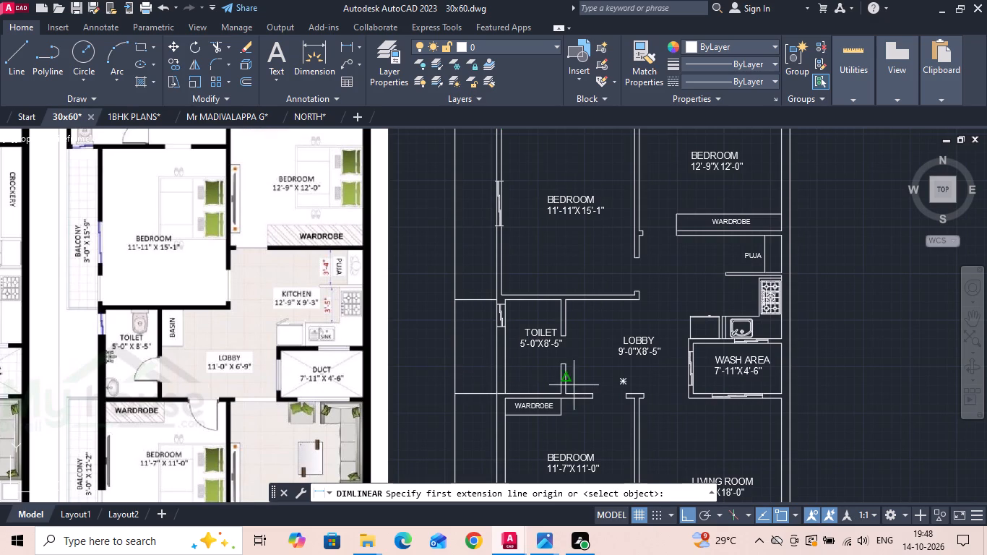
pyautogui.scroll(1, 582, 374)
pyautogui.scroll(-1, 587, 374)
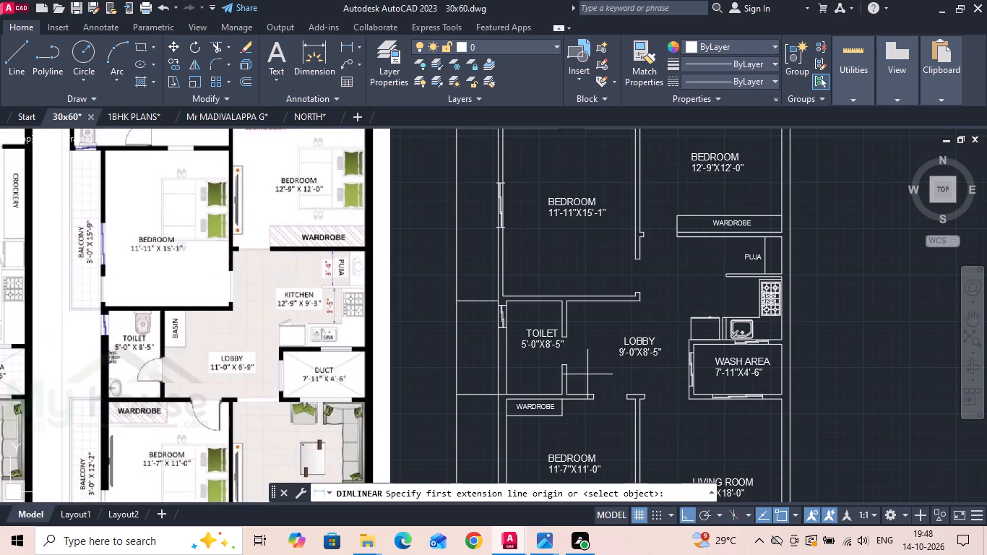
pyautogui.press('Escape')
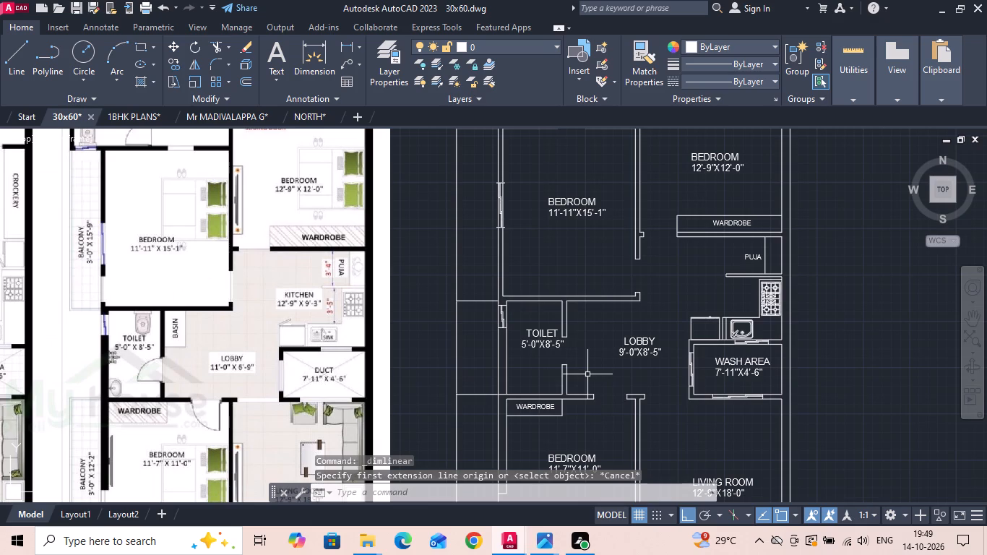
# Offset the upper east wall line of the 5'-0"X8'-5" toilet 18 inches east into the lobby.
pyautogui.write('O 18')
pyautogui.press('Return')
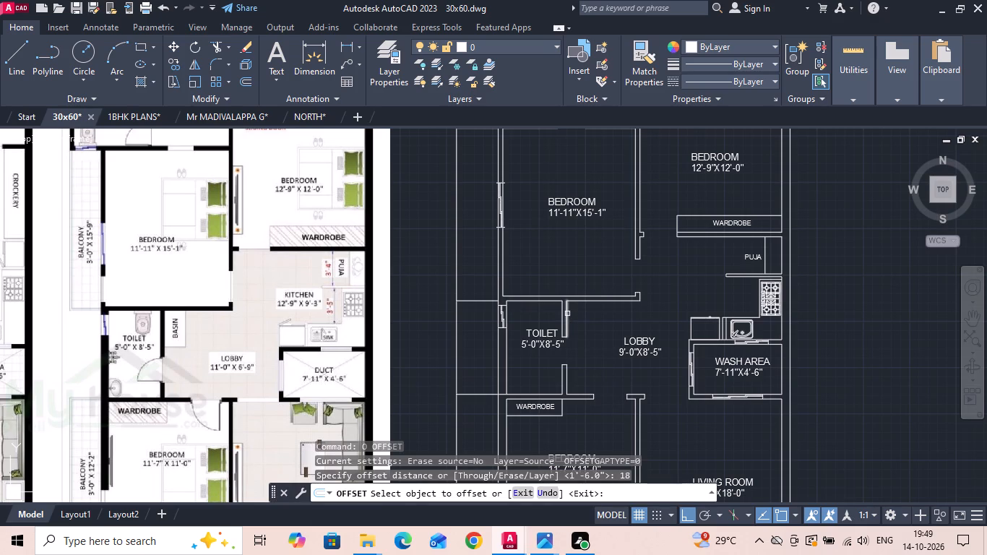
pyautogui.click(566, 312)
pyautogui.scroll(2, 590, 313)
pyautogui.click(590, 313)
pyautogui.press('Escape')
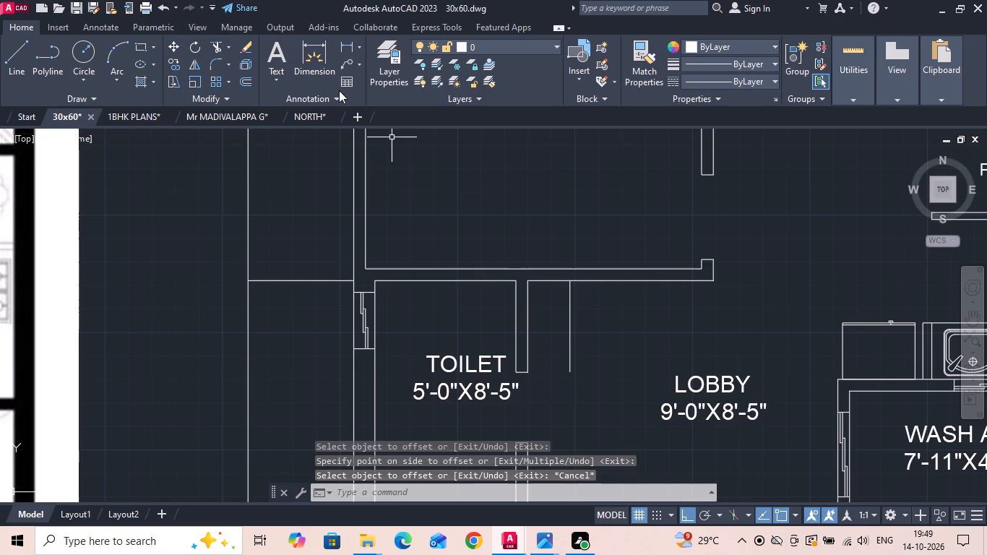
# Measure the length of the new offset line beside the toilet wall.
pyautogui.click(345, 46)
pyautogui.click(566, 280)
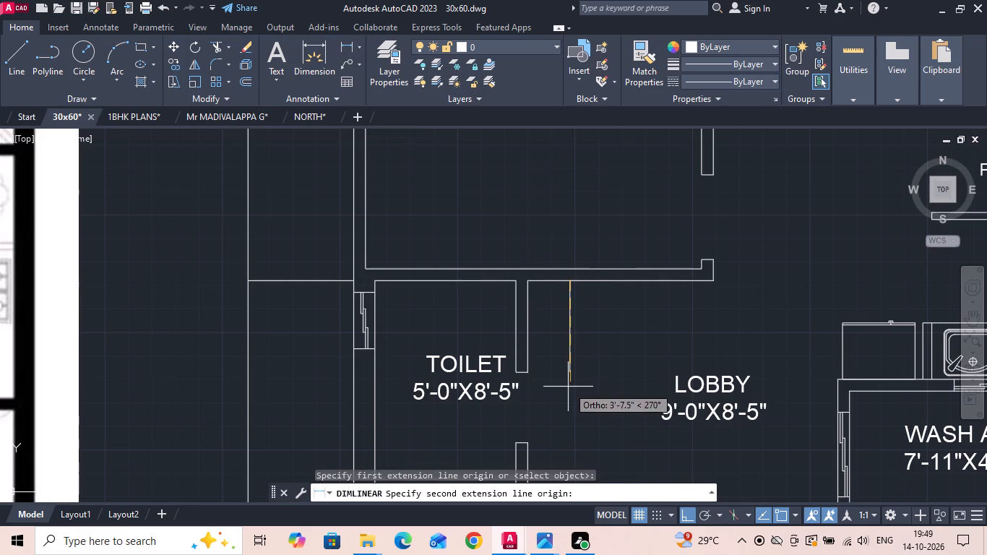
pyautogui.click(568, 374)
pyautogui.press('Escape')
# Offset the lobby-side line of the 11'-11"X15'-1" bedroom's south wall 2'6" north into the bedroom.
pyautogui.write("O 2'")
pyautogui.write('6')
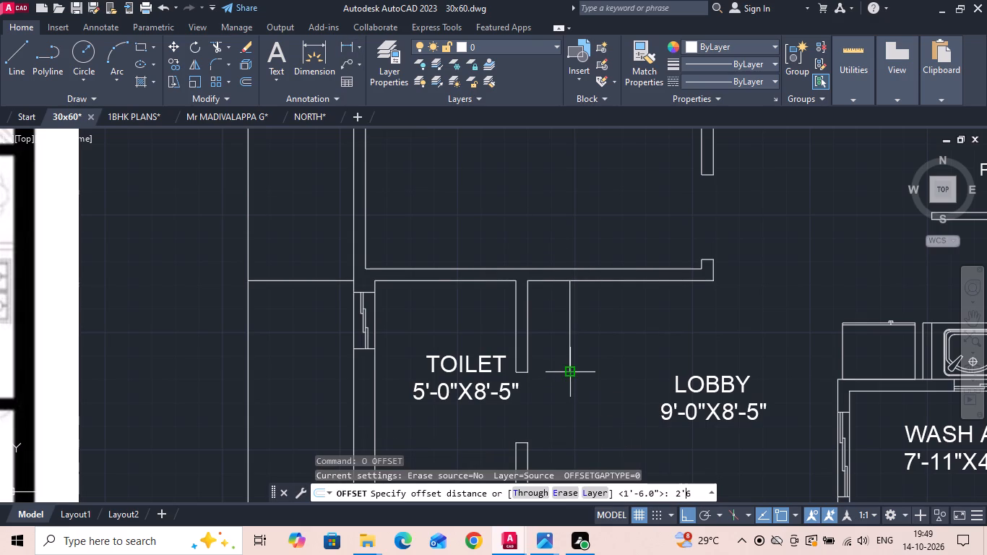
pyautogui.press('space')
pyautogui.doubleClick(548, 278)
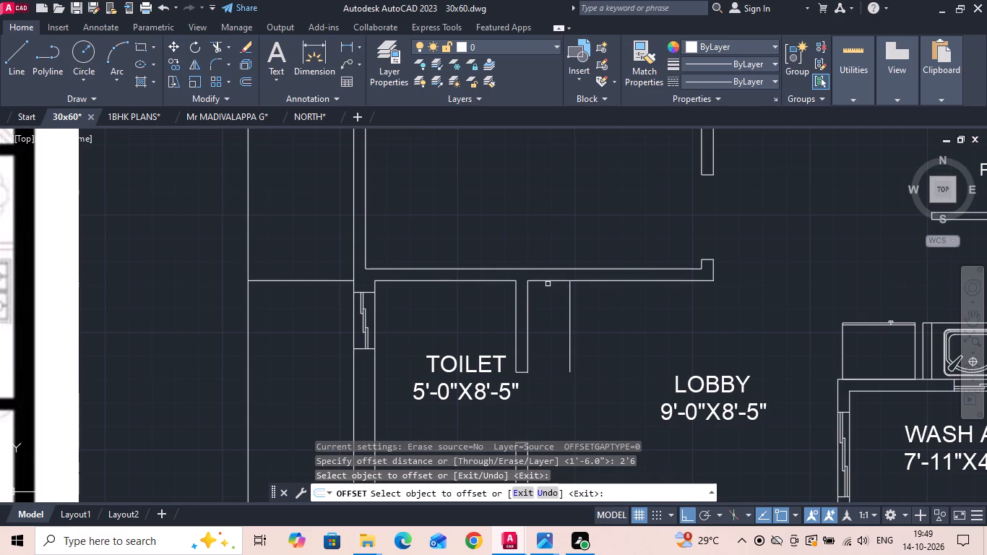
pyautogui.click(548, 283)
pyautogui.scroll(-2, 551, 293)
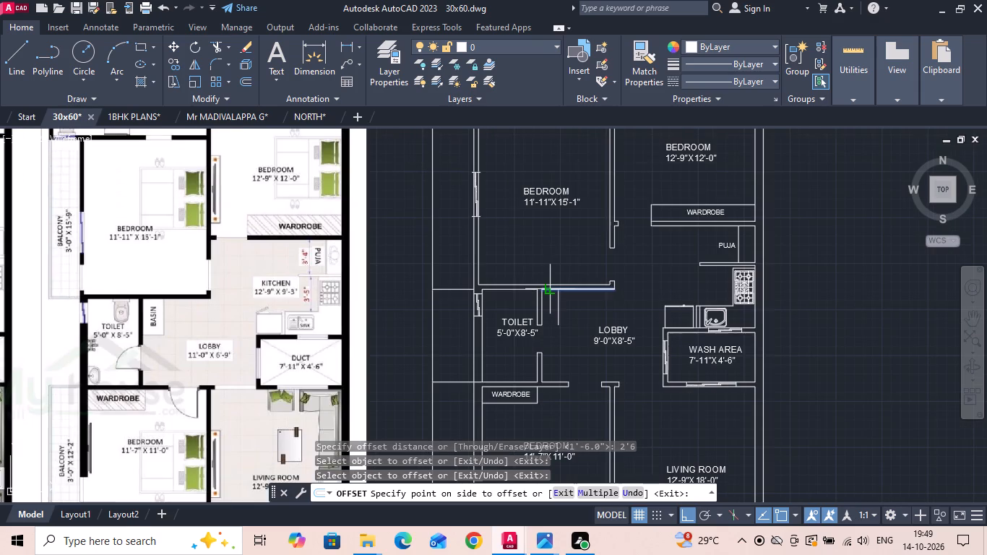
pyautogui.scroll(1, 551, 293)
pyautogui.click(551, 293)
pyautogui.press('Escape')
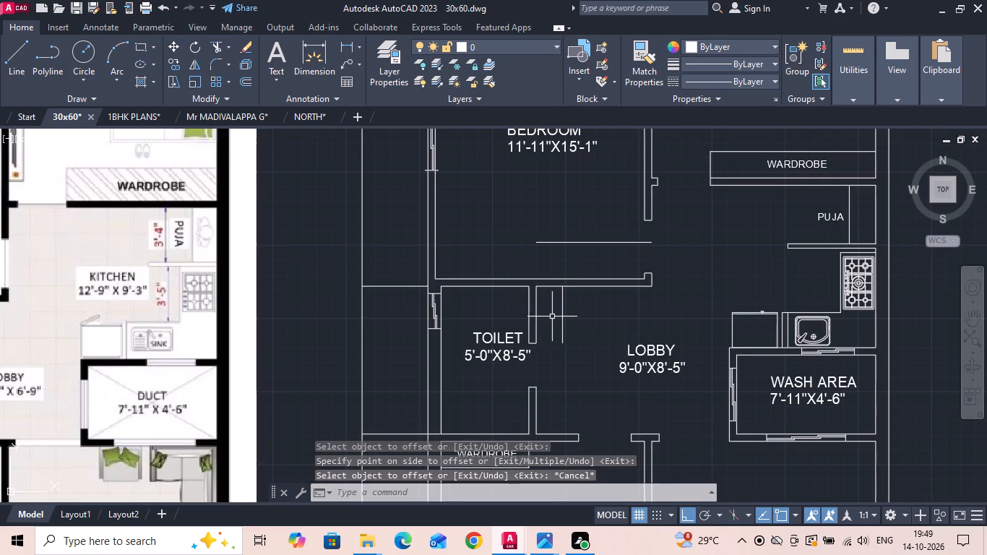
# Offset the lobby-side line of the 11'-11"X15'-1" bedroom's south wall 2'6" south, crossing the line beside the toilet.
pyautogui.press('space')
pyautogui.press('space')
pyautogui.click(549, 288)
pyautogui.click(551, 300)
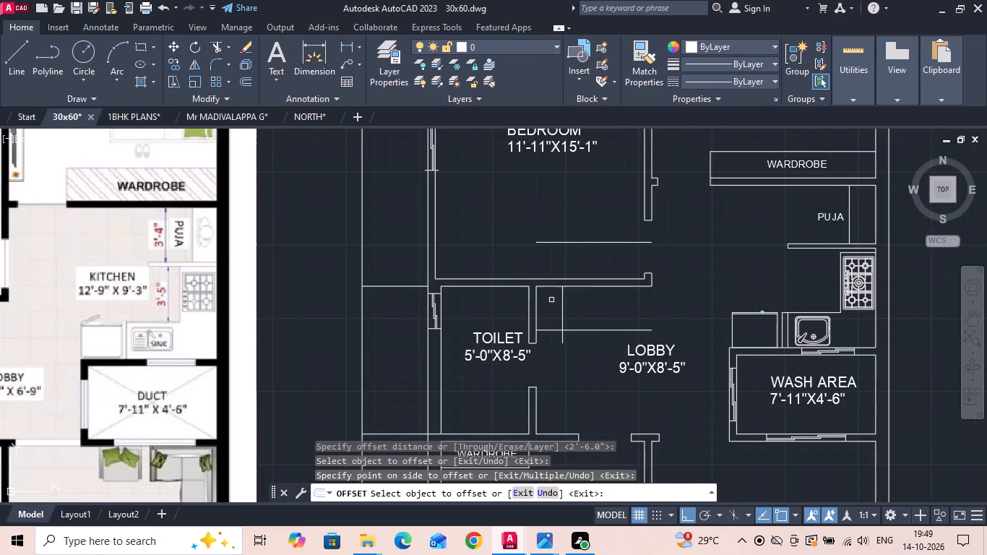
pyautogui.press('Escape')
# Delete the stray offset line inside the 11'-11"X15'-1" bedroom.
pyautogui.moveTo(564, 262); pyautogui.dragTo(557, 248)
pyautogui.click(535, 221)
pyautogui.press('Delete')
# Trim the overhanging ends of the two offset lines to form a closed basin rectangle beside the toilet wall.
pyautogui.write('TR')
pyautogui.press('space')
pyautogui.press('space')
pyautogui.moveTo(559, 341); pyautogui.dragTo(582, 327)
pyautogui.press('Escape')
# Measure the lobby's width between the wash area's west wall and the toilet's east wall.
pyautogui.scroll(-1, 583, 327)
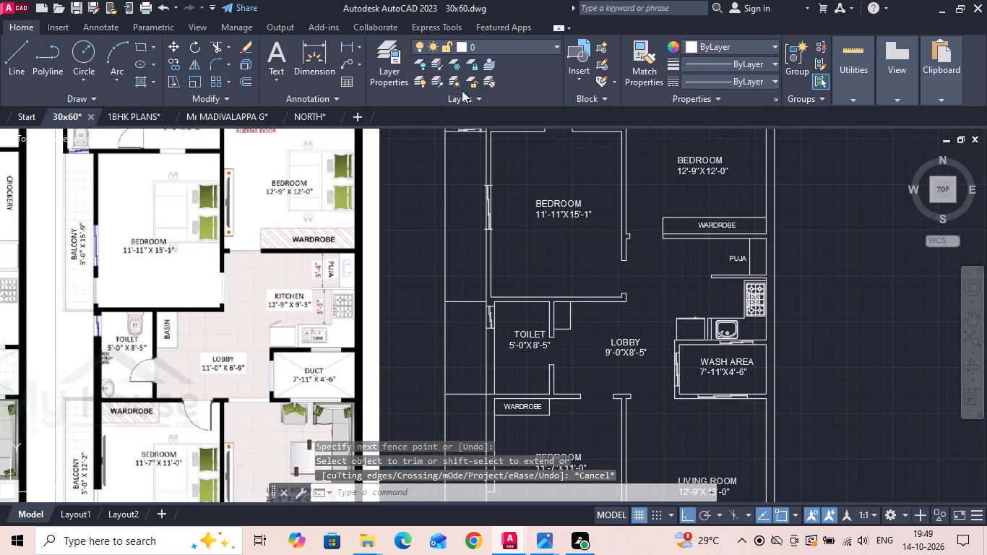
pyautogui.click(348, 49)
pyautogui.scroll(1, 597, 348)
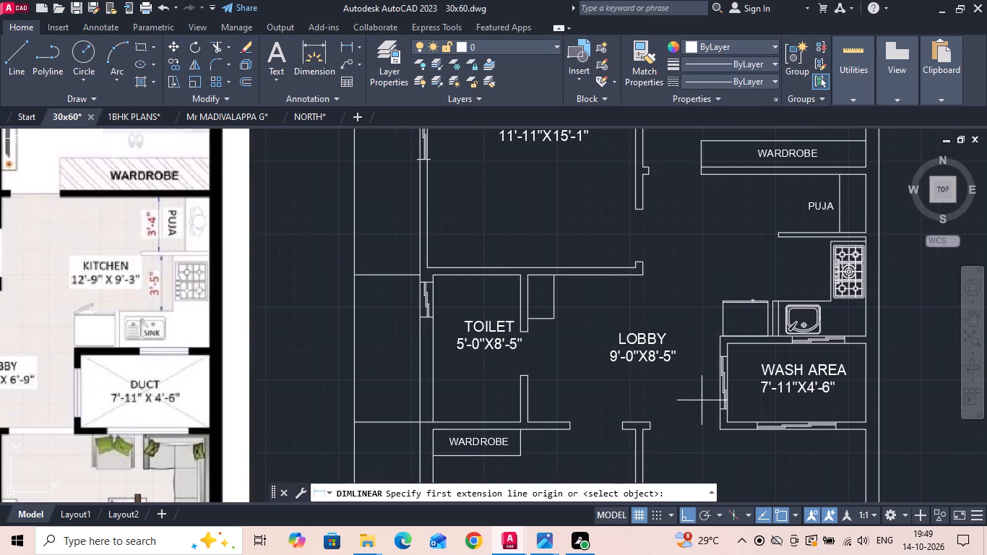
pyautogui.click(715, 405)
pyautogui.click(527, 406)
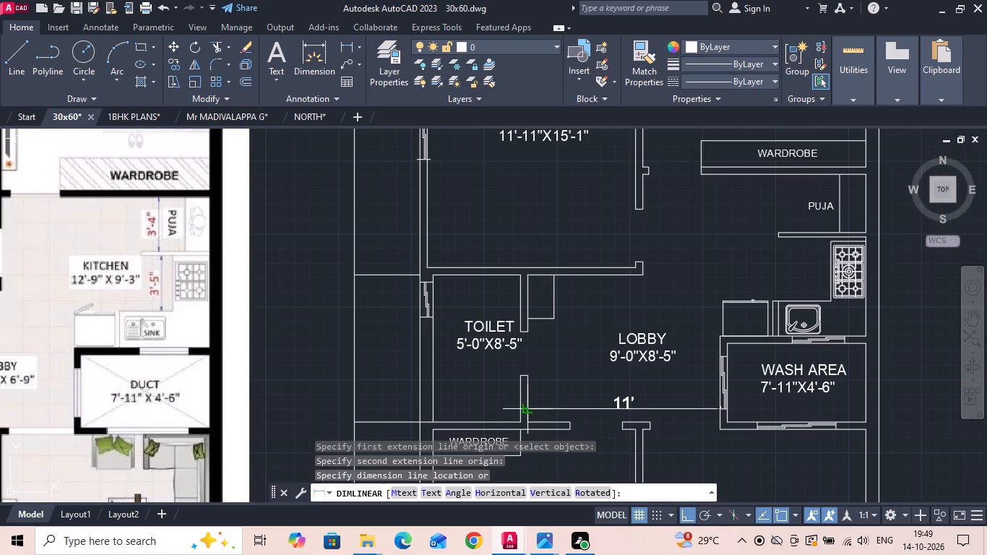
pyautogui.press('Escape')
# Change the lobby label's size text to 11'-0"X8'-5".
pyautogui.doubleClick(614, 358)
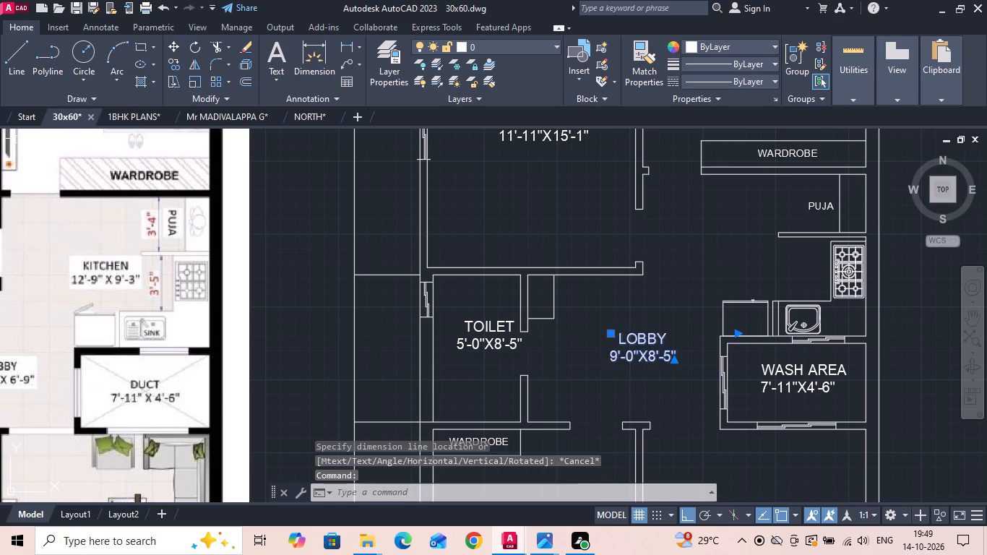
pyautogui.click(613, 358)
pyautogui.click(614, 361)
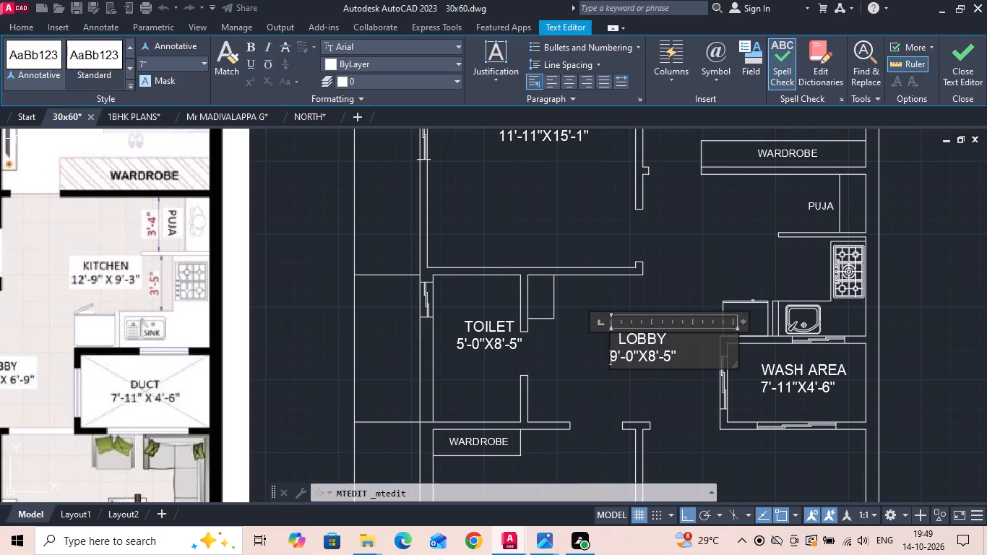
pyautogui.click(615, 361)
pyautogui.press('BackSpace')
pyautogui.write('11')
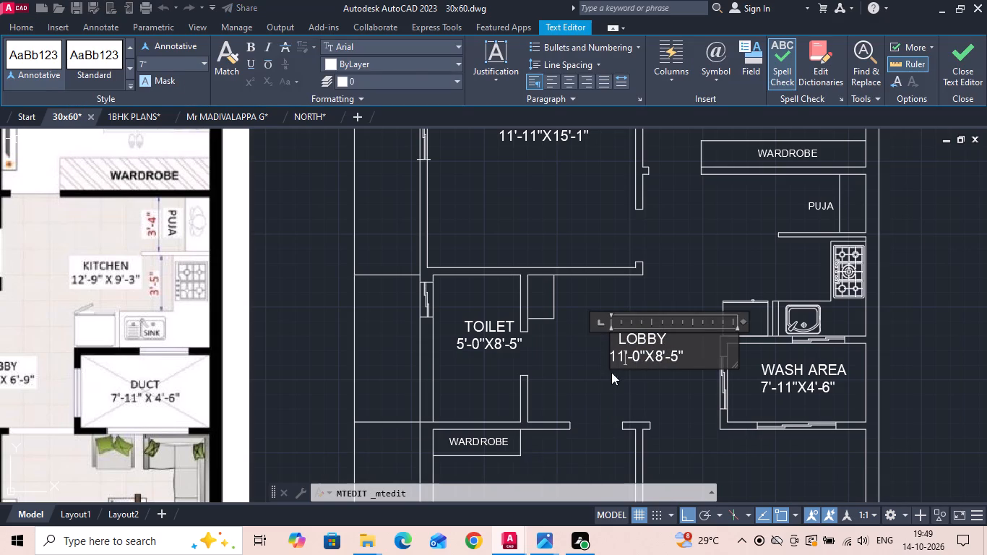
pyautogui.click(611, 378)
# Copy the PUJA label into the small rectangle beside the toilet wall.
pyautogui.scroll(-1, 611, 378)
pyautogui.click(742, 266)
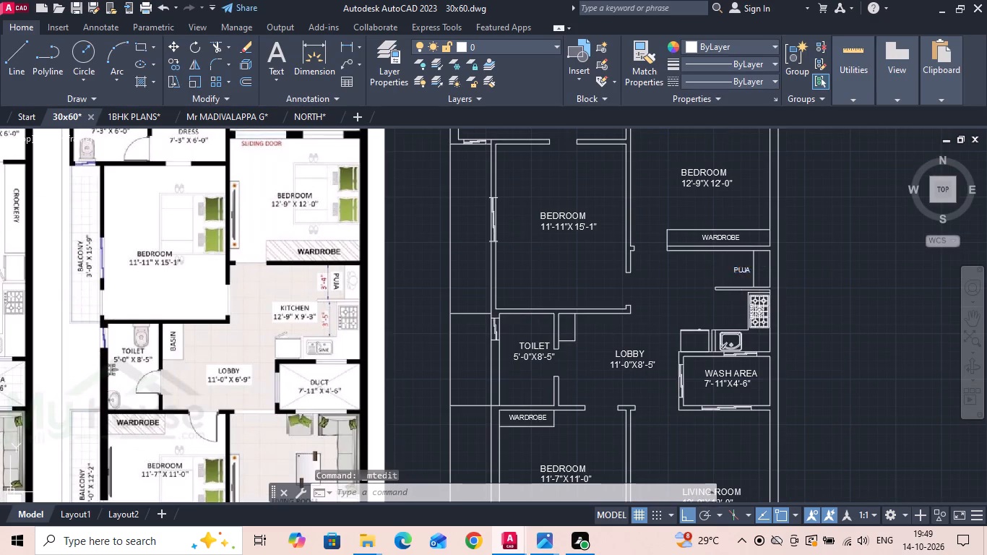
pyautogui.rightClick(742, 266)
pyautogui.click(758, 280)
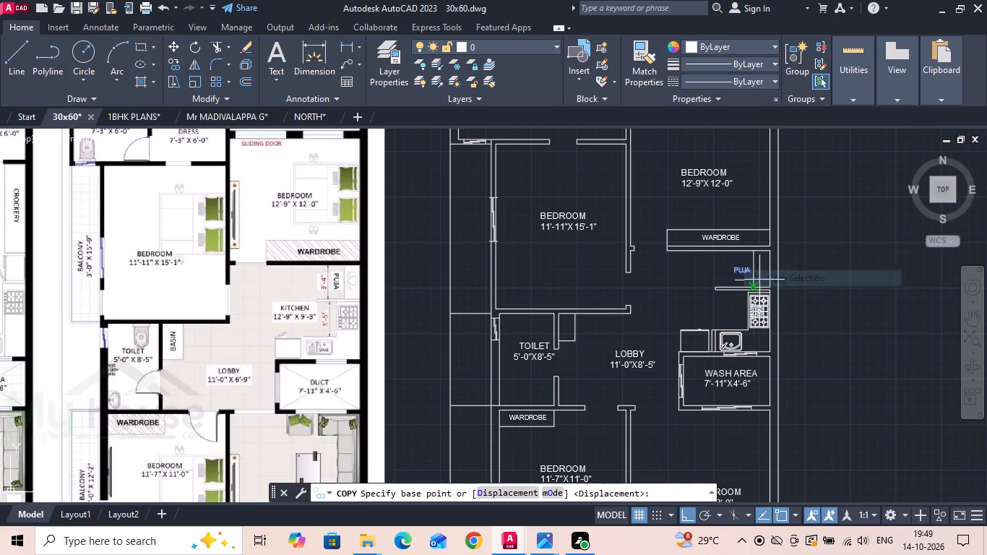
pyautogui.moveTo(759, 275); pyautogui.dragTo(744, 281)
pyautogui.scroll(1, 647, 335)
pyautogui.press('F8')
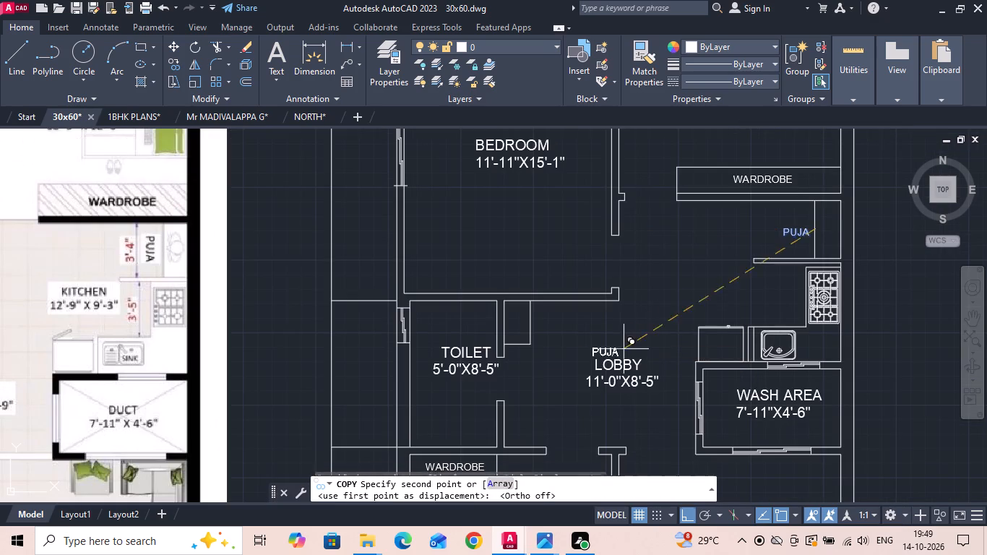
pyautogui.scroll(2, 531, 328)
pyautogui.click(559, 305)
pyautogui.press('Escape')
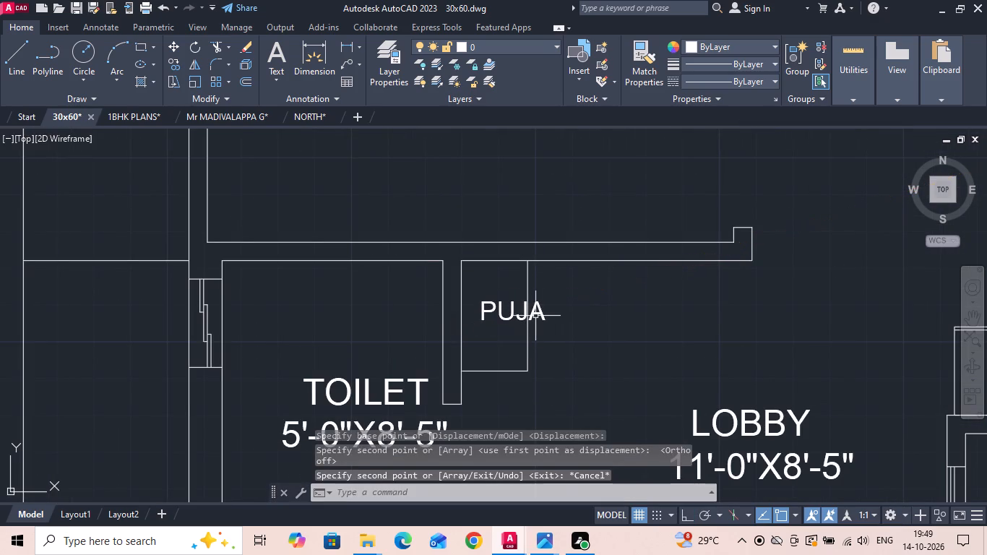
# Change the copied label beside the toilet wall to BASIN.
pyautogui.doubleClick(541, 313)
pyautogui.press('BackSpace')
pyautogui.press('BackSpace')
pyautogui.press('BackSpace')
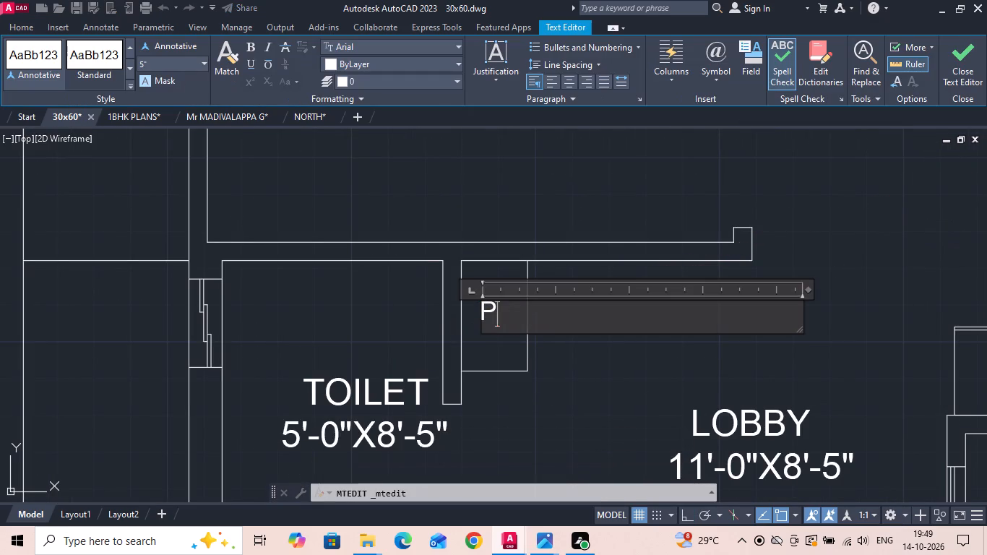
pyautogui.press('BackSpace')
pyautogui.write('BASIN')
pyautogui.click(612, 380)
# Rotate the BASIN label so that it reads vertically upward.
pyautogui.click(546, 318)
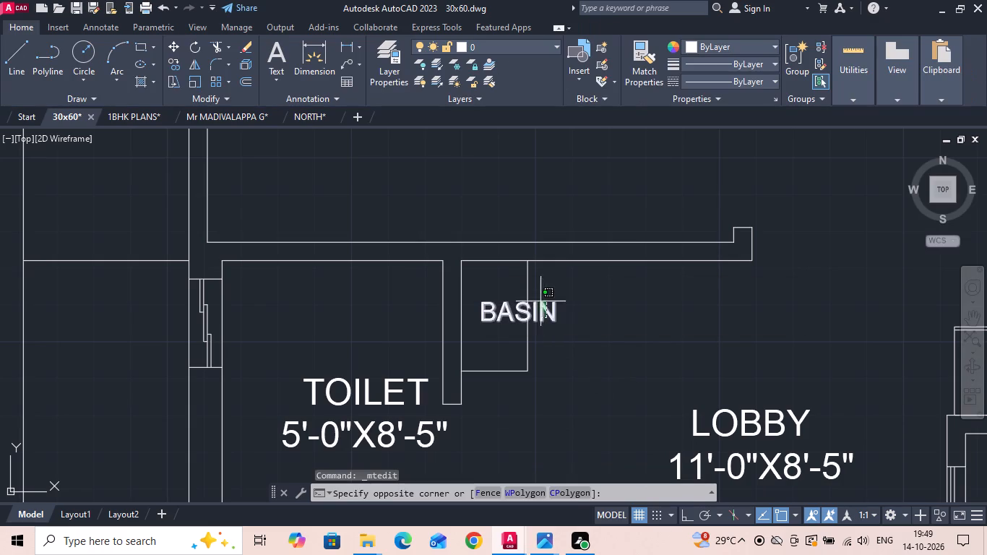
pyautogui.click(532, 288)
pyautogui.rightClick(532, 288)
pyautogui.click(548, 306)
pyautogui.scroll(1, 548, 306)
pyautogui.click(548, 306)
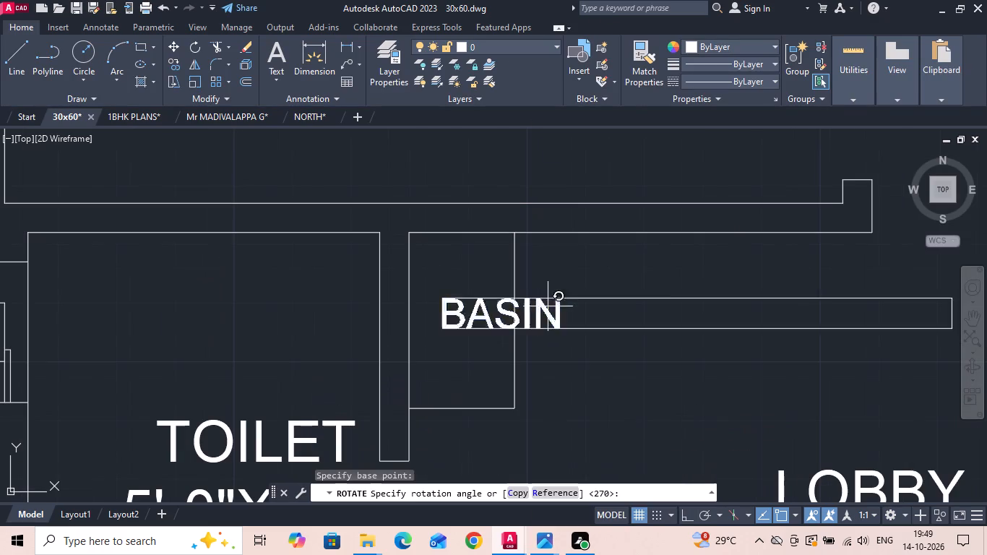
pyautogui.press('F8')
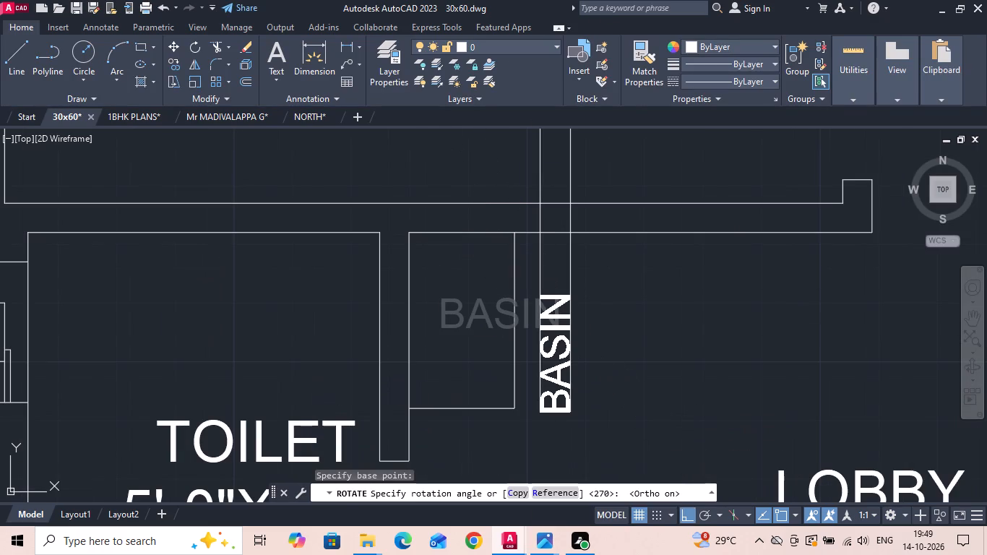
pyautogui.click(532, 277)
# Move the vertical BASIN label into the middle of the basin rectangle and save the drawing.
pyautogui.click(556, 310)
pyautogui.rightClick(556, 311)
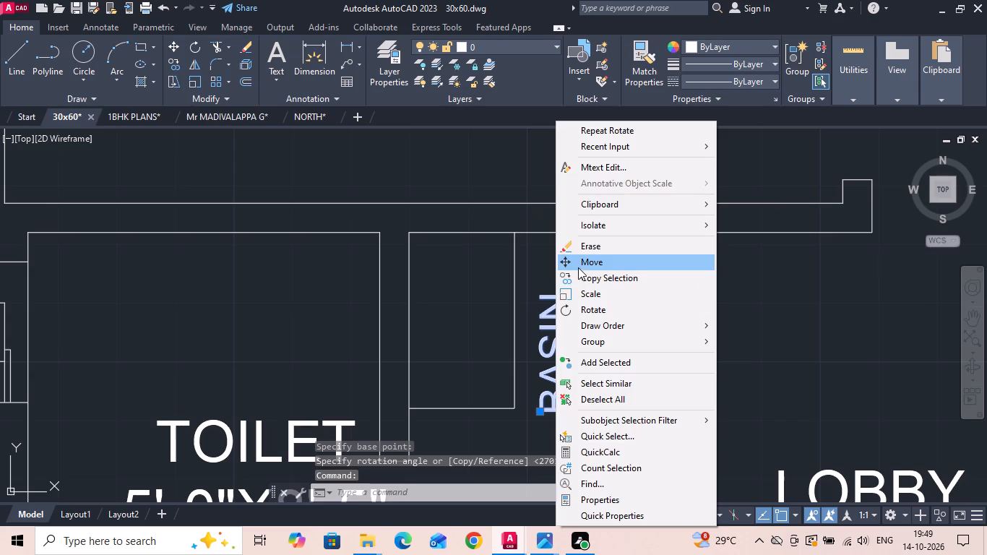
pyautogui.click(578, 267)
pyautogui.press('F8')
pyautogui.click(560, 356)
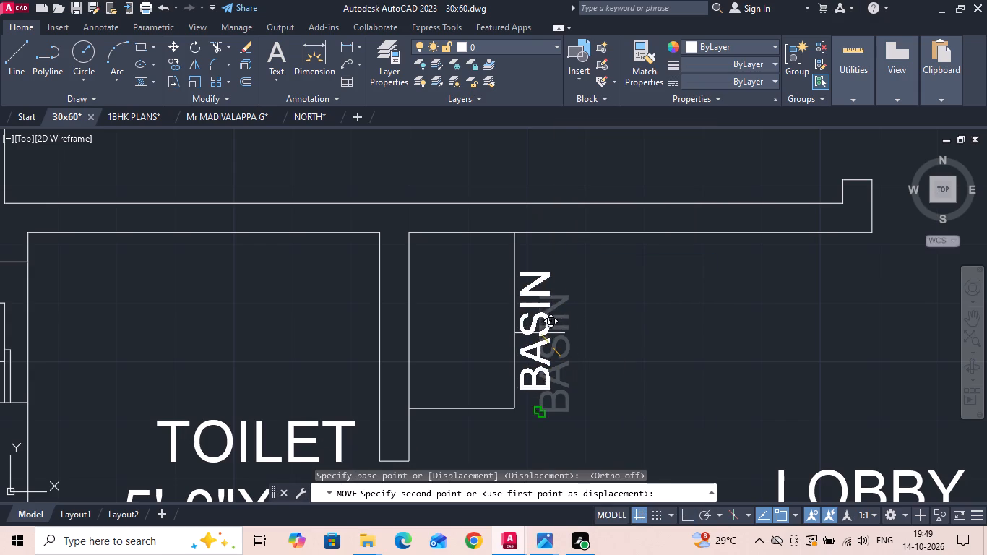
pyautogui.click(470, 319)
pyautogui.hotkey('ctrl', 's')
# Copy the KITCHEN size label from the ground-floor plan into the first-floor kitchen, beside the stove and above the refrigerator.
pyautogui.scroll(-2, 501, 319)
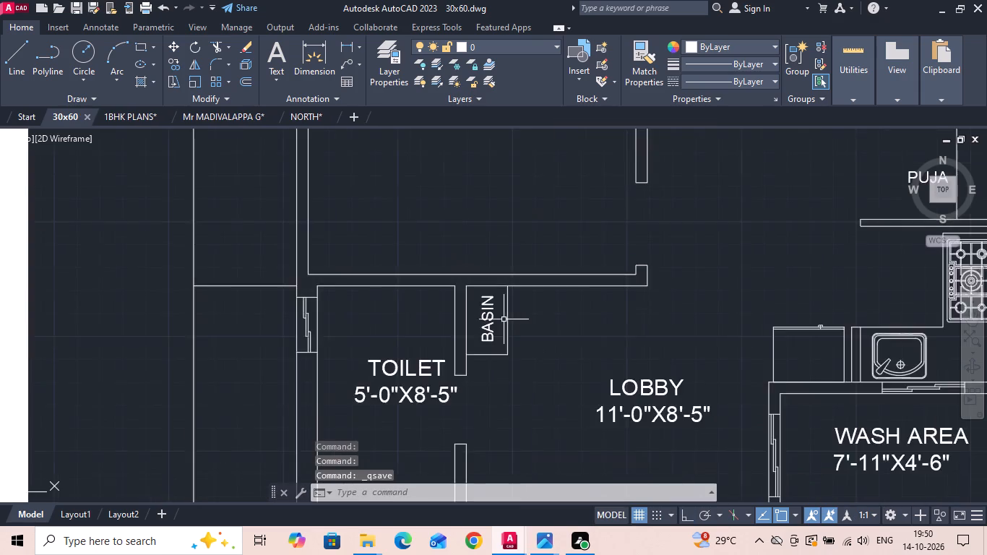
pyautogui.scroll(-2, 509, 326)
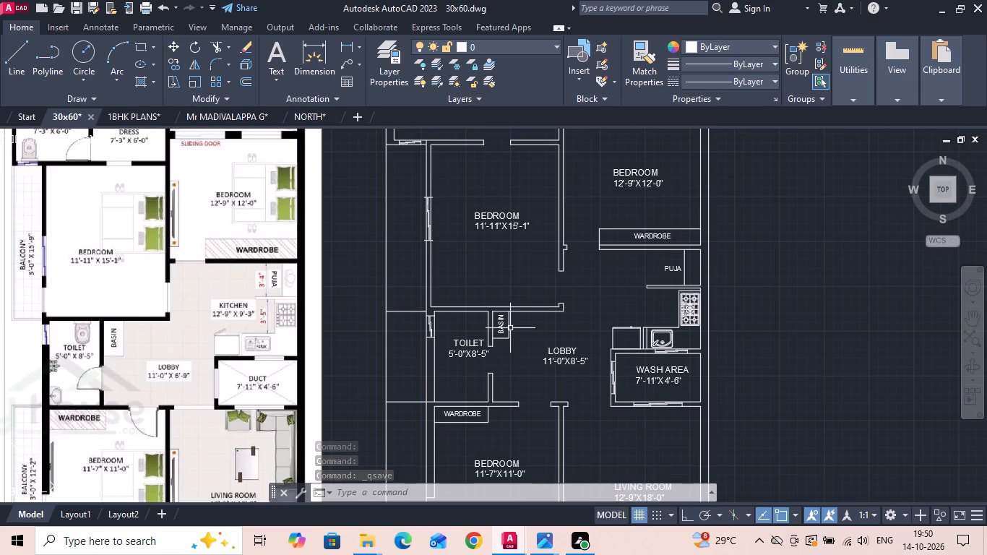
pyautogui.scroll(-2, 510, 329)
pyautogui.scroll(1, 144, 330)
pyautogui.click(118, 312)
pyautogui.rightClick(118, 312)
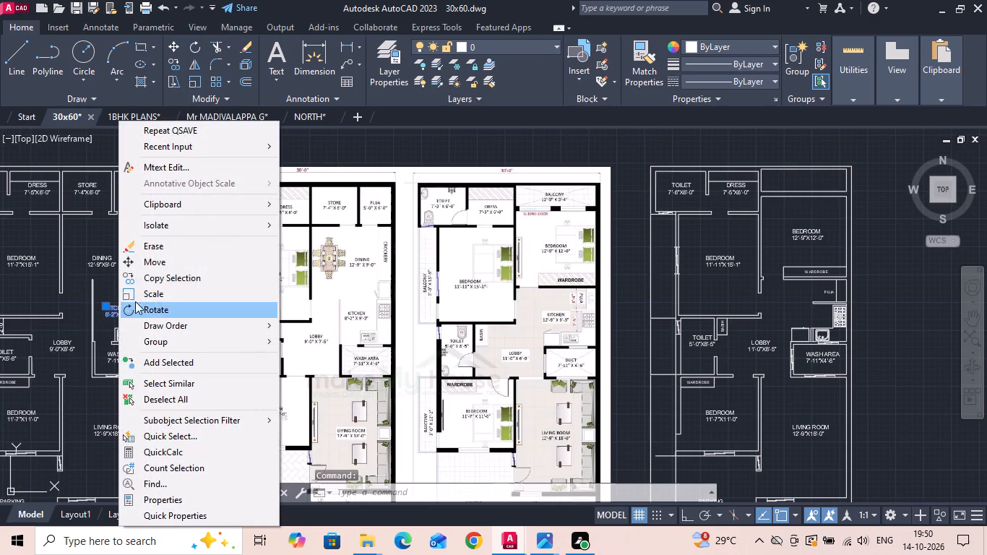
pyautogui.click(158, 273)
pyautogui.click(123, 311)
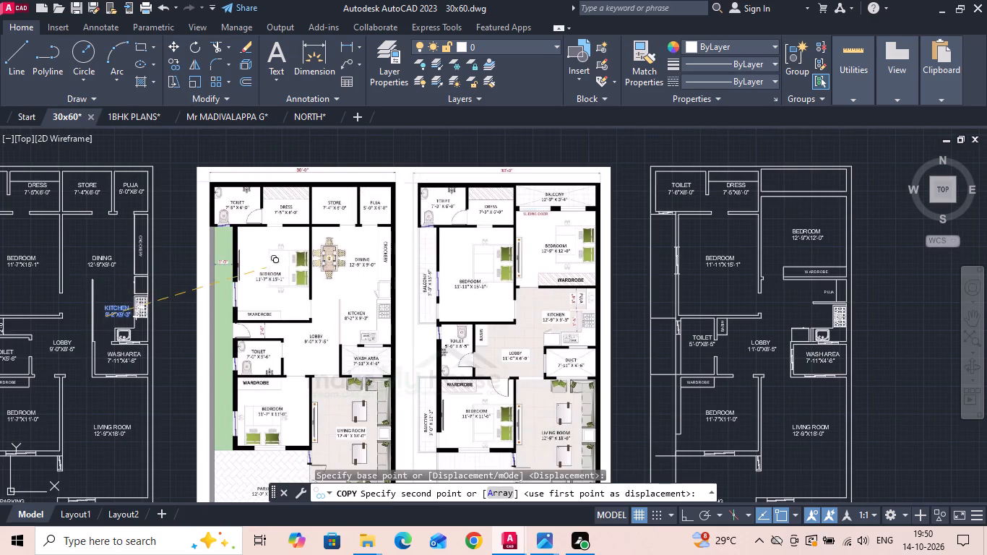
pyautogui.scroll(-1, 246, 281)
pyautogui.scroll(2, 531, 326)
pyautogui.scroll(1, 685, 278)
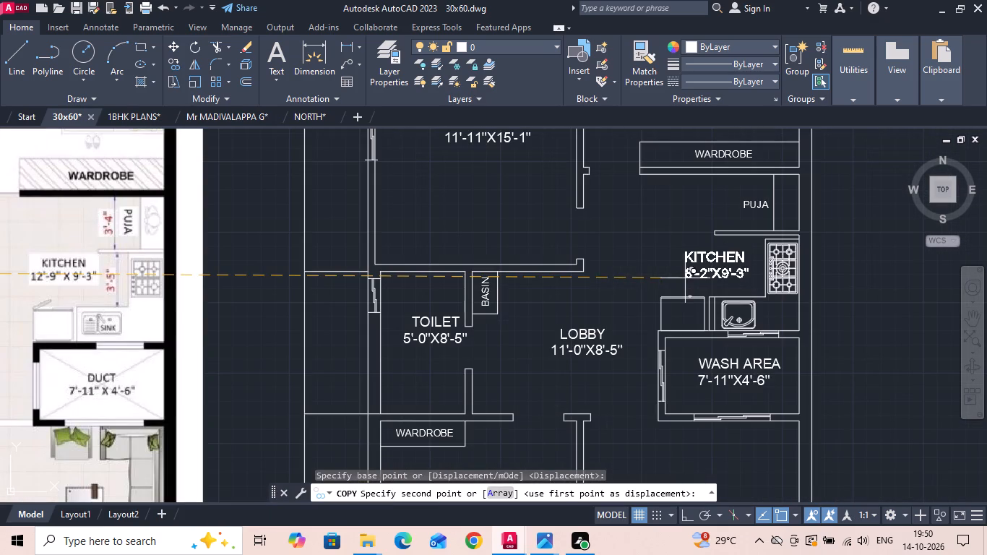
pyautogui.click(685, 282)
pyautogui.scroll(-1, 685, 282)
pyautogui.press('Escape')
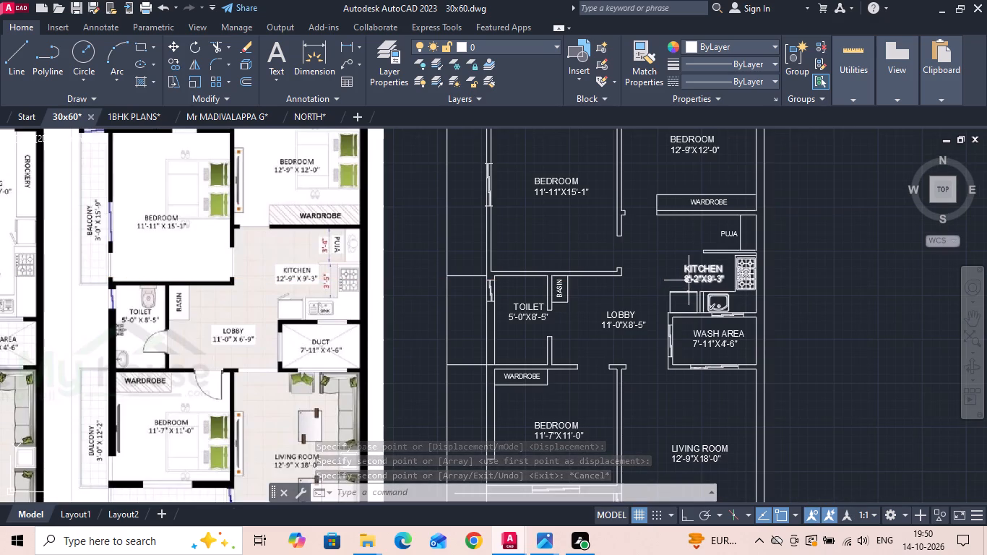
# Change the size on the first-floor KITCHEN label to 13'-9"X9'-3".
pyautogui.scroll(3, 689, 280)
pyautogui.doubleClick(720, 277)
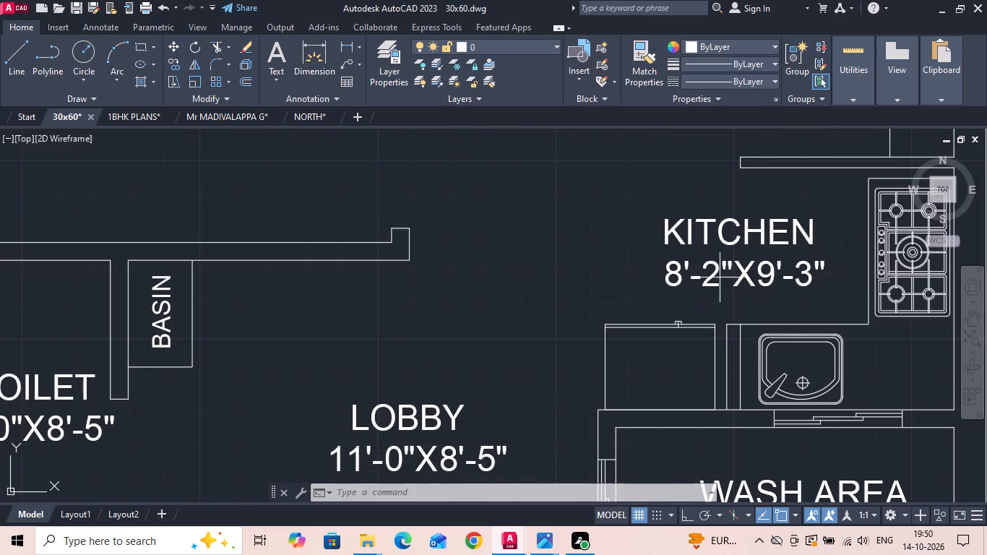
pyautogui.click(720, 272)
pyautogui.doubleClick(720, 270)
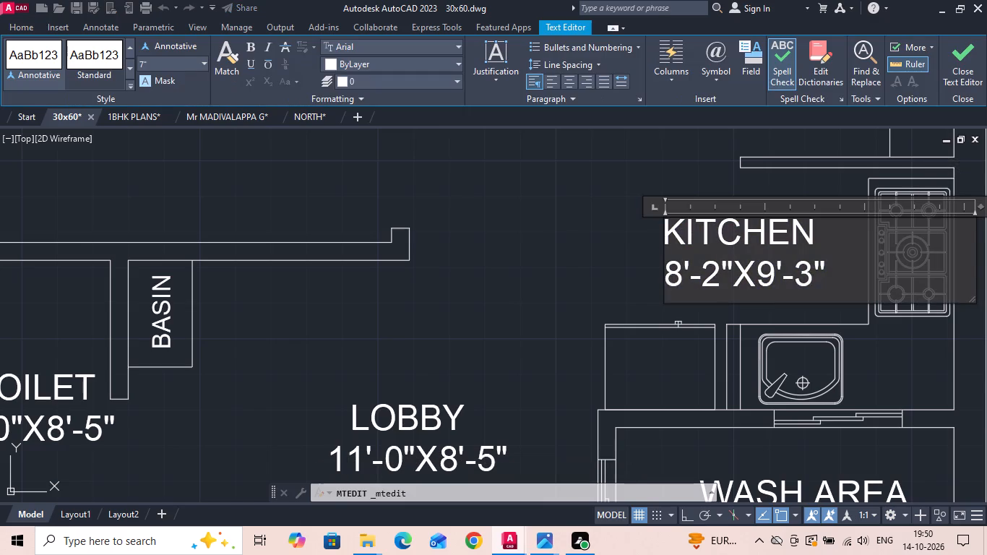
pyautogui.press('BackSpace')
pyautogui.press('9')
pyautogui.click(684, 279)
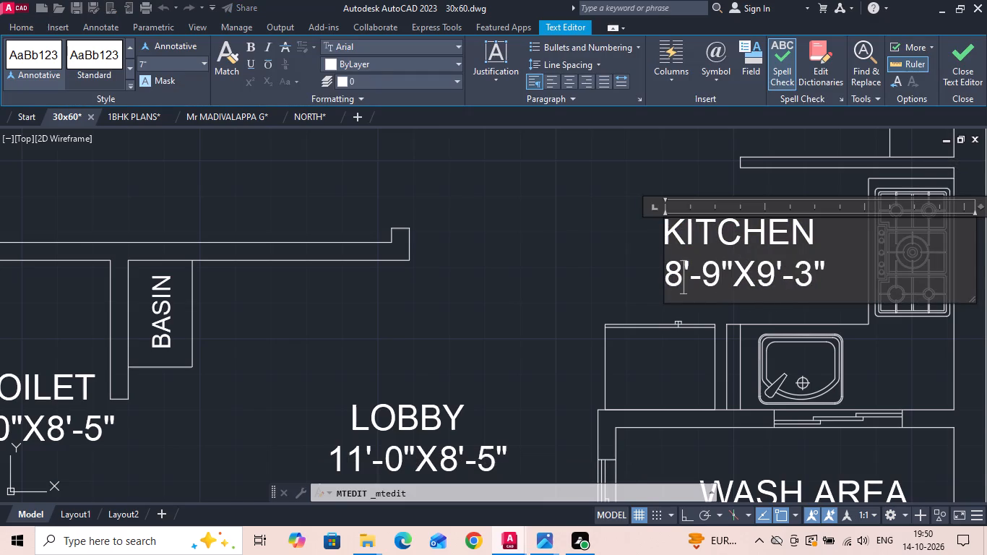
pyautogui.press('BackSpace')
pyautogui.press('BackSpace')
pyautogui.write('13')
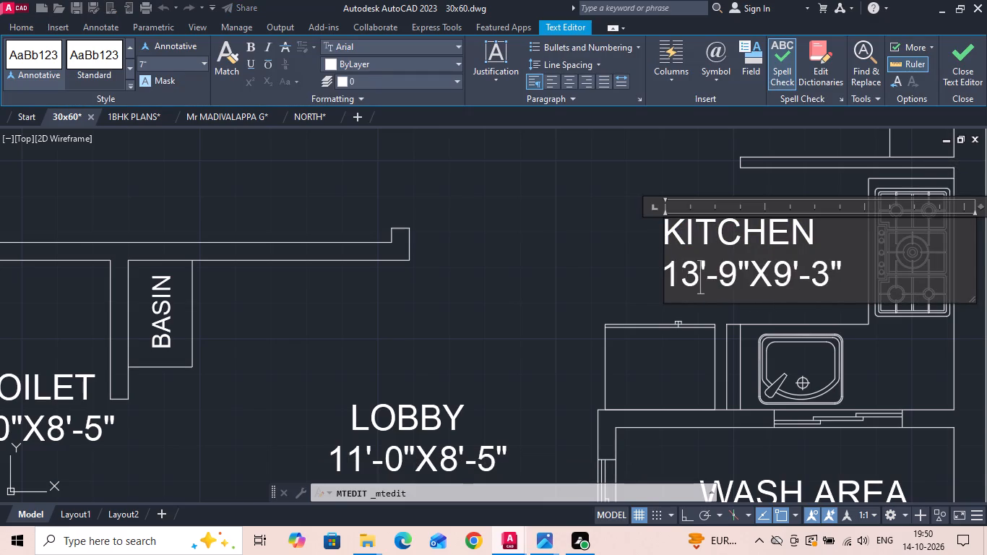
pyautogui.scroll(-2, 595, 327)
pyautogui.click(574, 326)
# Move the KITCHEN label away from the stove toward the lobby side and save the drawing.
pyautogui.scroll(-1, 626, 322)
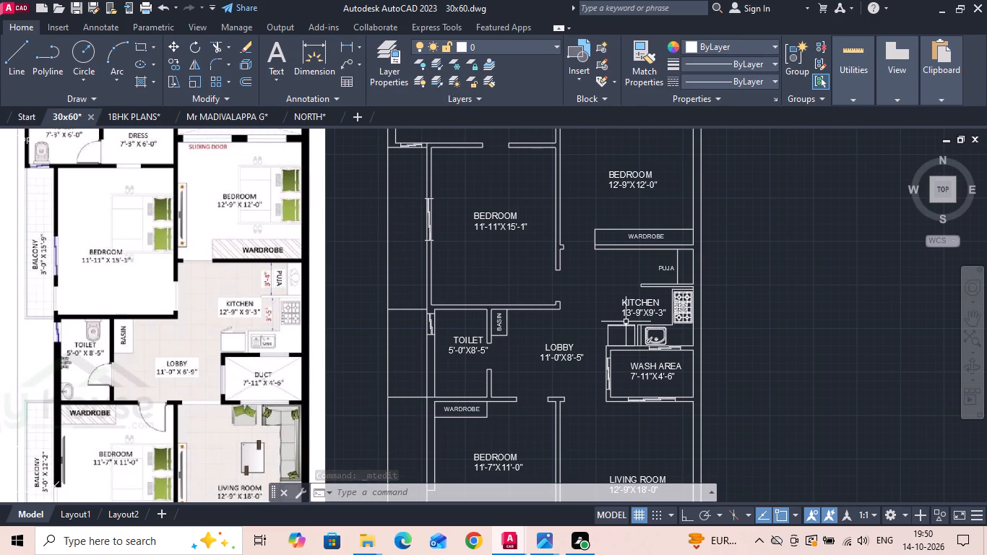
pyautogui.click(637, 306)
pyautogui.rightClick(637, 306)
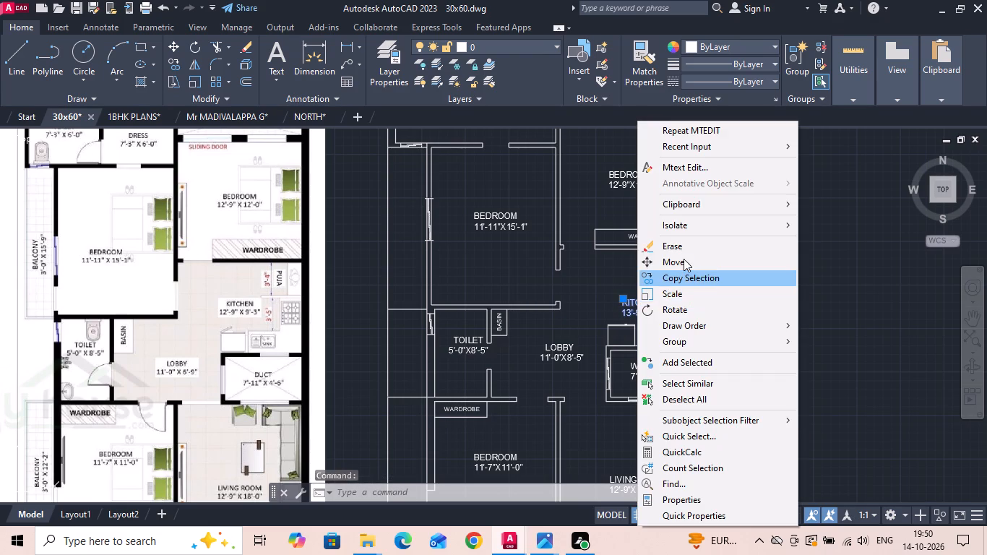
pyautogui.click(684, 258)
pyautogui.click(850, 288)
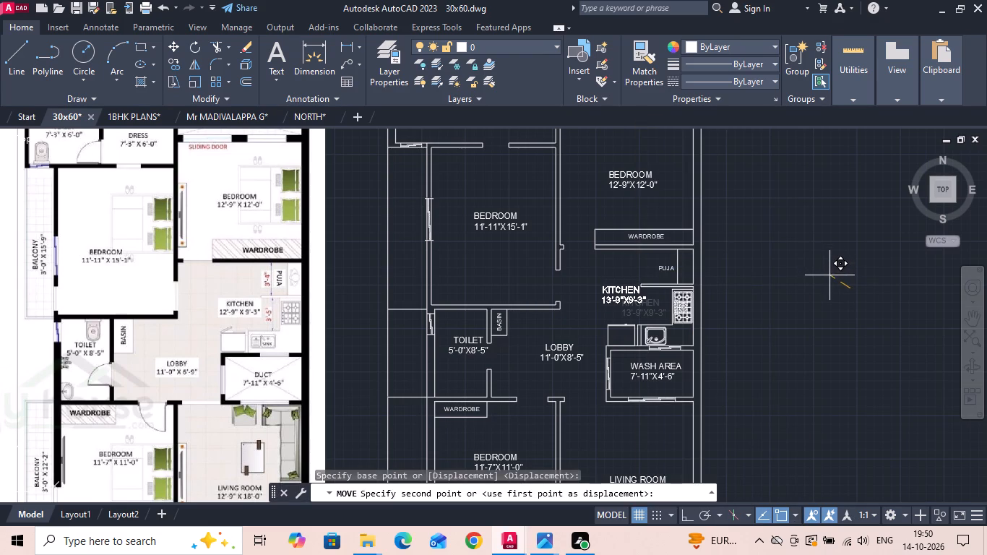
pyautogui.click(830, 276)
pyautogui.hotkey('ctrl', 's')
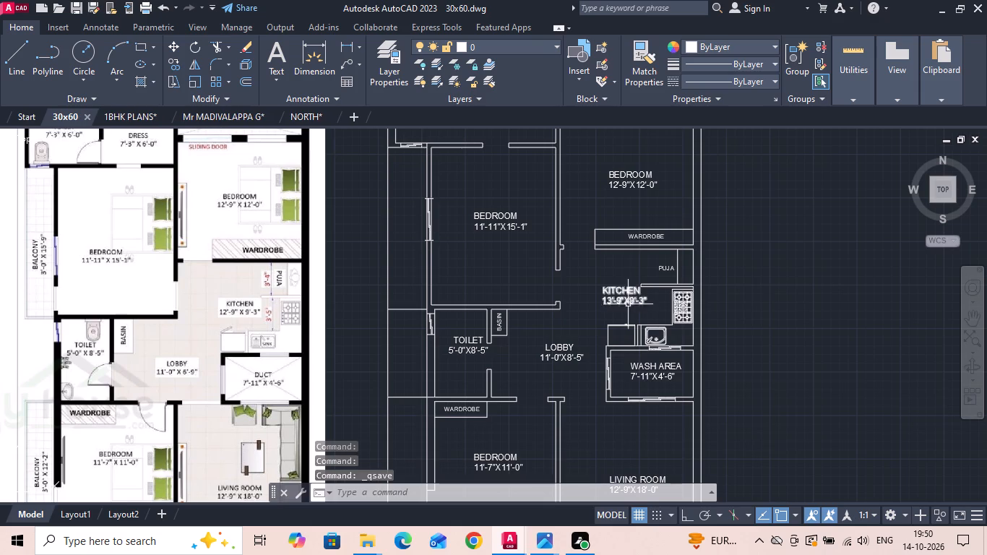
# Nudge the KITCHEN label slightly toward the refrigerator and sink.
pyautogui.click(627, 303)
pyautogui.rightClick(627, 303)
pyautogui.click(660, 265)
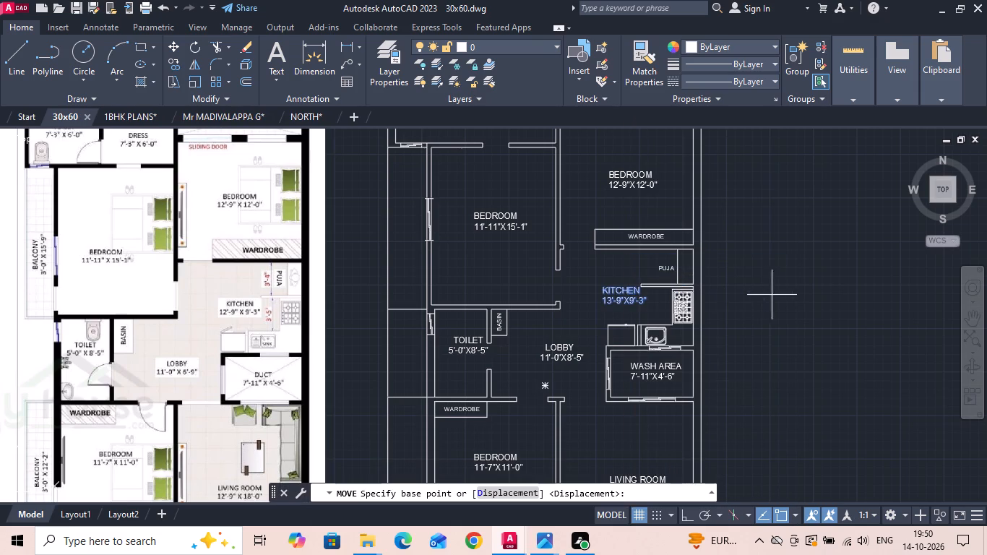
pyautogui.click(802, 308)
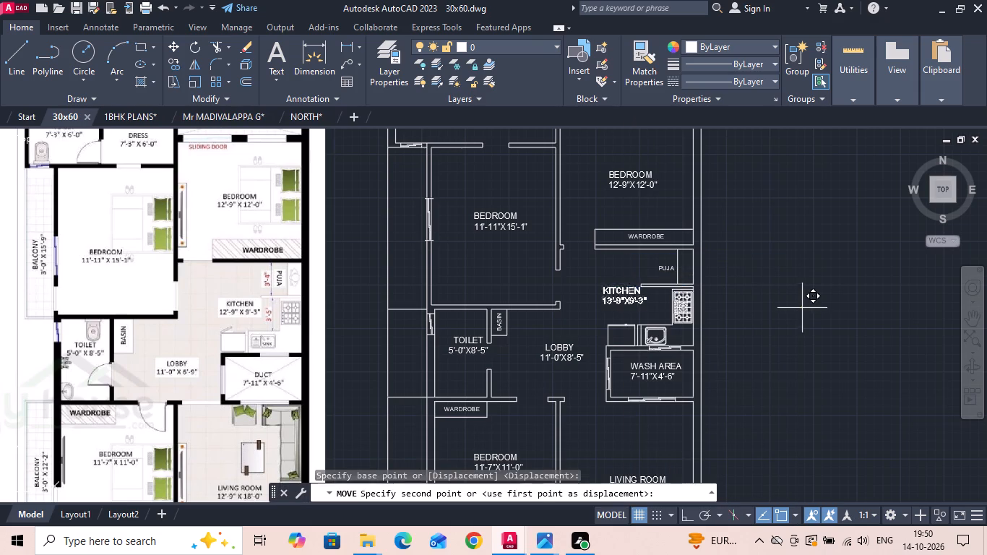
pyautogui.click(809, 314)
# Shorten the wall between puja and kitchen by 12 inches, moving its end line inward and trimming the overhanging wall lines.
pyautogui.scroll(2, 715, 285)
pyautogui.scroll(2, 559, 280)
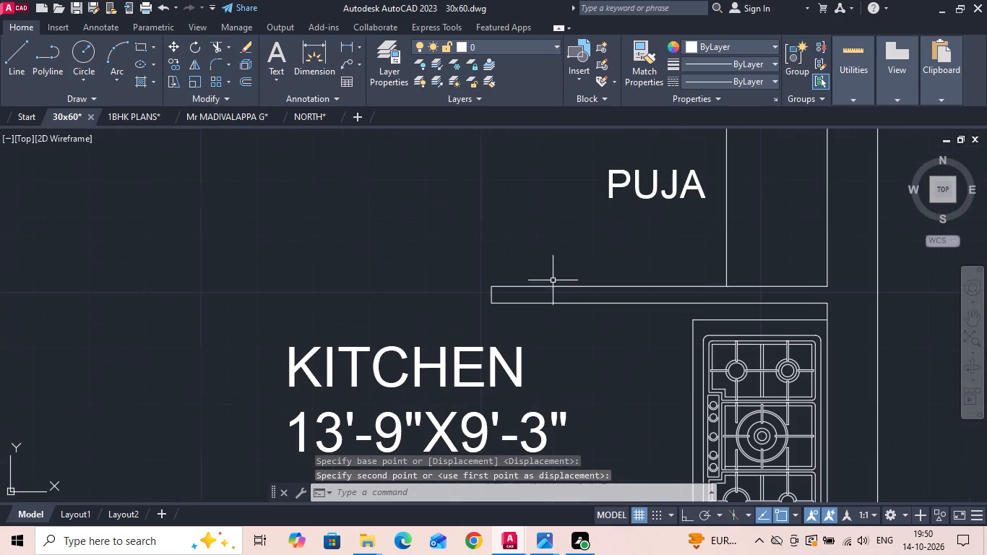
pyautogui.moveTo(529, 294); pyautogui.dragTo(489, 298)
pyautogui.click(456, 298)
pyautogui.rightClick(456, 298)
pyautogui.click(496, 267)
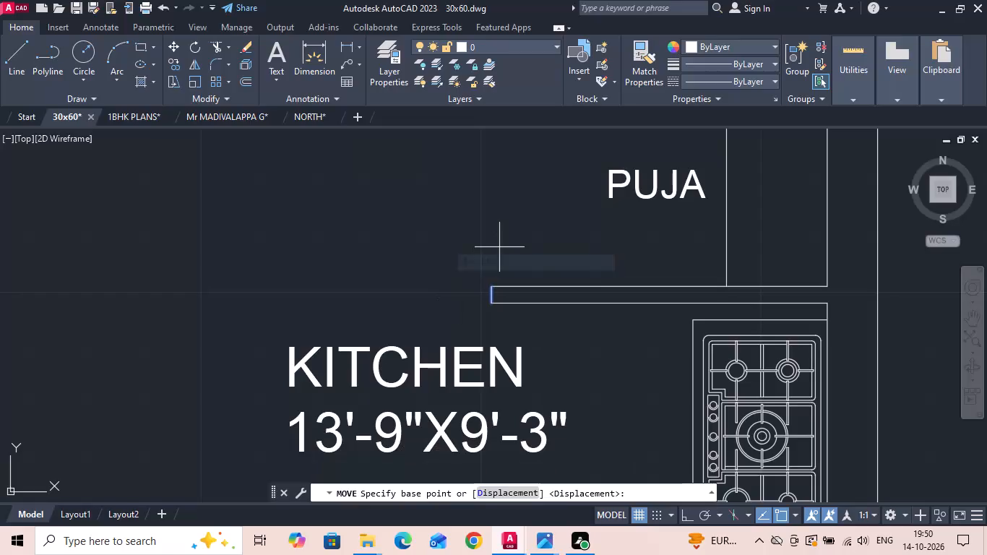
pyautogui.press('F8')
pyautogui.click(592, 252)
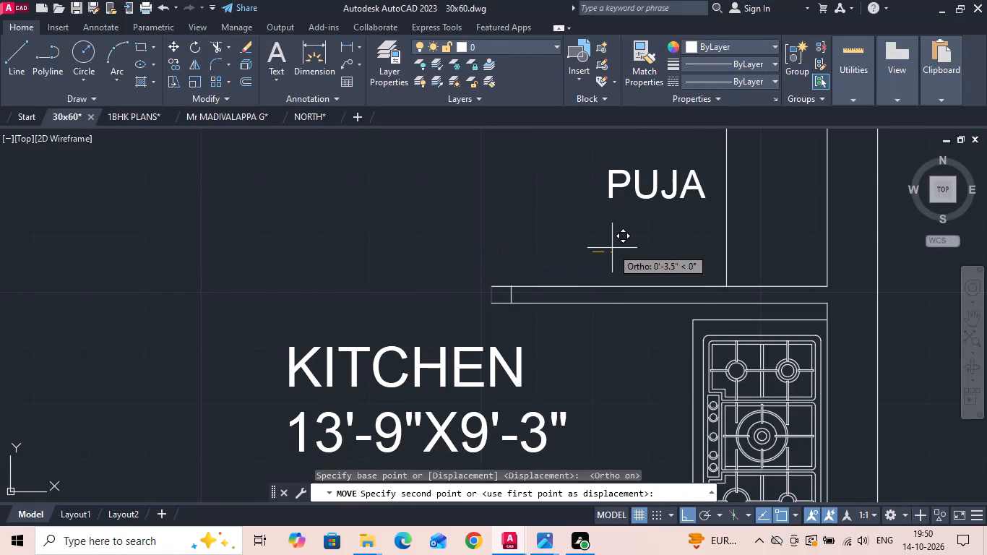
pyautogui.write('12 TR')
pyautogui.press('space')
pyautogui.moveTo(546, 271); pyautogui.dragTo(533, 314)
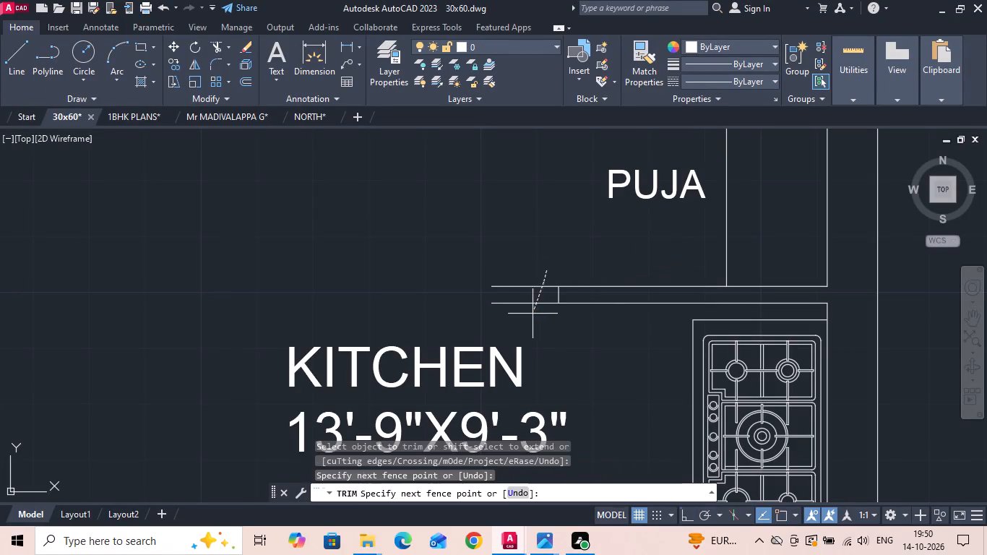
pyautogui.moveTo(533, 314); pyautogui.dragTo(530, 319)
pyautogui.scroll(-4, 532, 318)
pyautogui.press('Escape')
# Move the partition between the upper toilet and dress, along with both door-jamb lines below it, 2 inches toward the dress side.
pyautogui.moveTo(471, 317); pyautogui.dragTo(559, 322, button='middle')
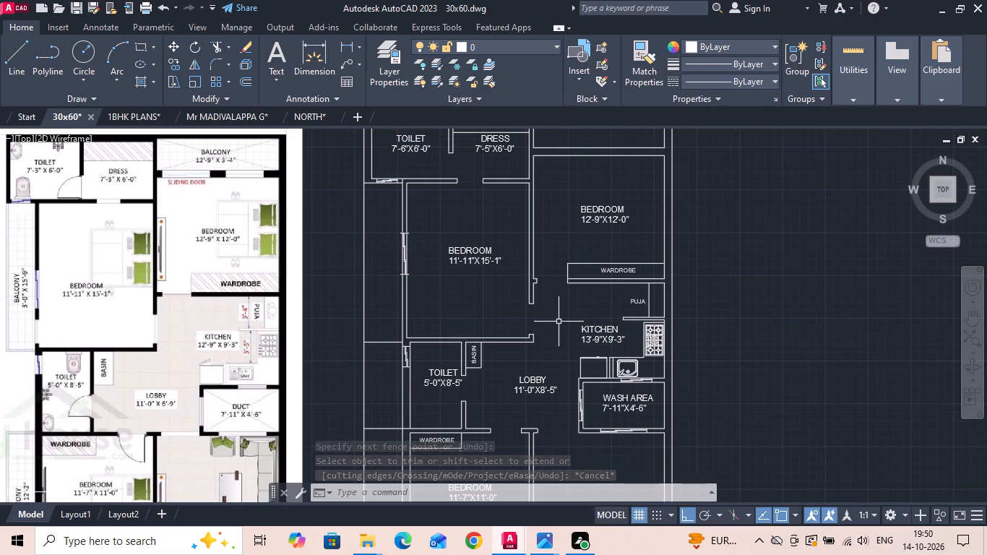
pyautogui.scroll(-1, 559, 322)
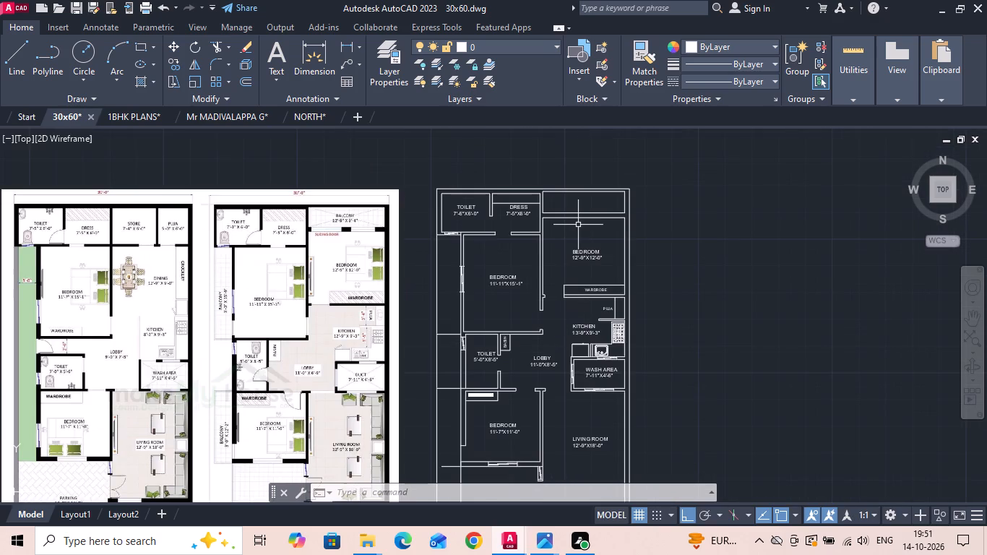
pyautogui.moveTo(565, 375); pyautogui.dragTo(580, 253, button='middle')
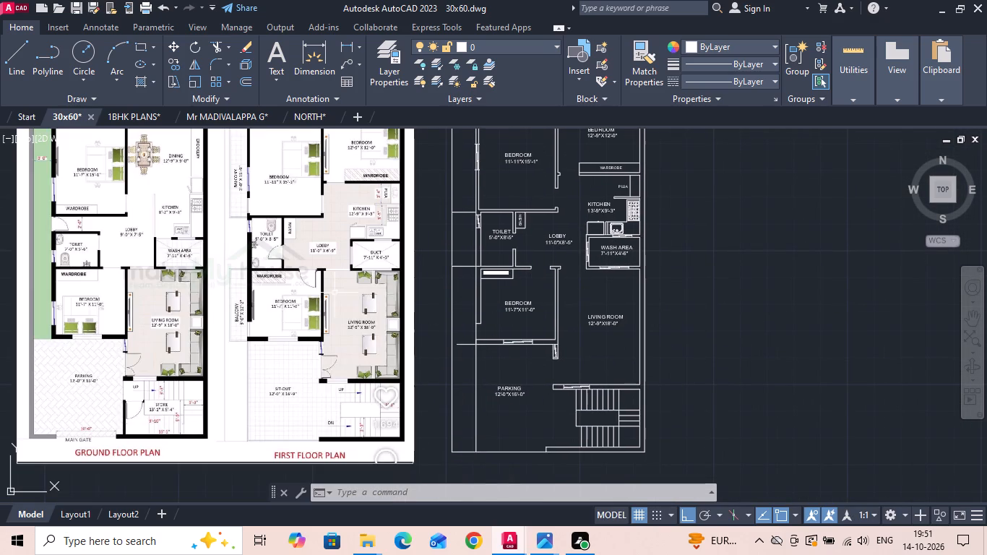
pyautogui.scroll(-2, 465, 382)
pyautogui.scroll(2, 458, 223)
pyautogui.scroll(2, 470, 349)
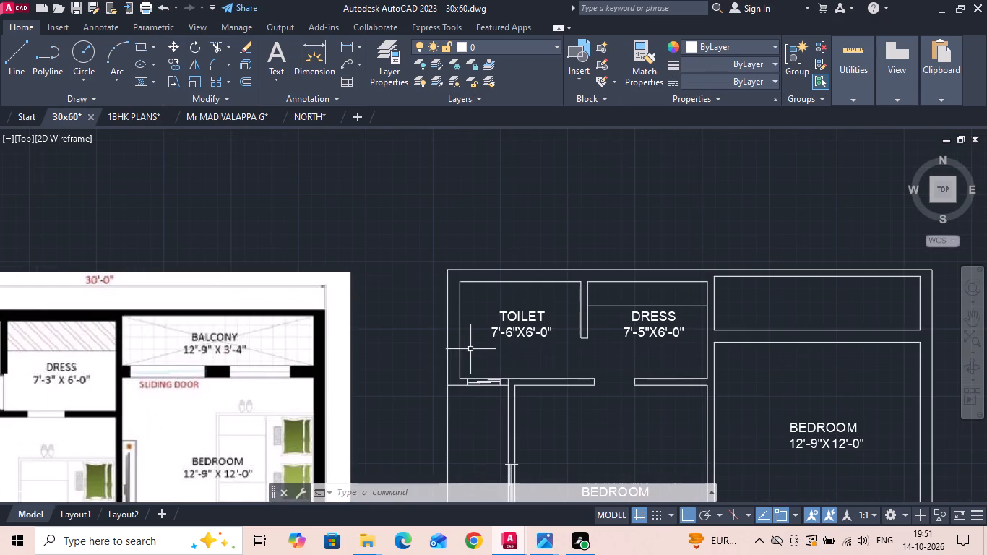
pyautogui.moveTo(518, 350); pyautogui.dragTo(681, 339, button='middle')
pyautogui.moveTo(758, 320); pyautogui.dragTo(739, 336)
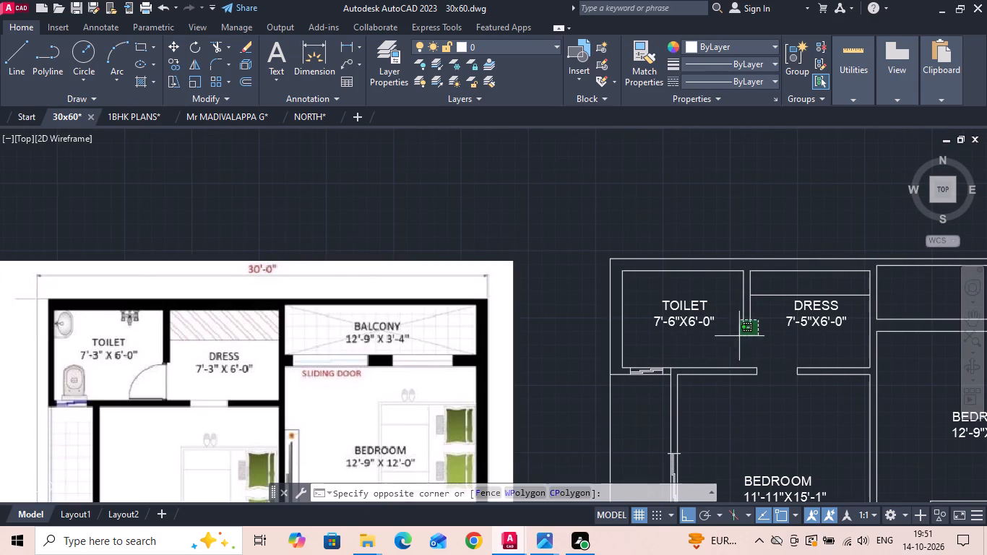
pyautogui.click(729, 343)
pyautogui.scroll(1, 768, 373)
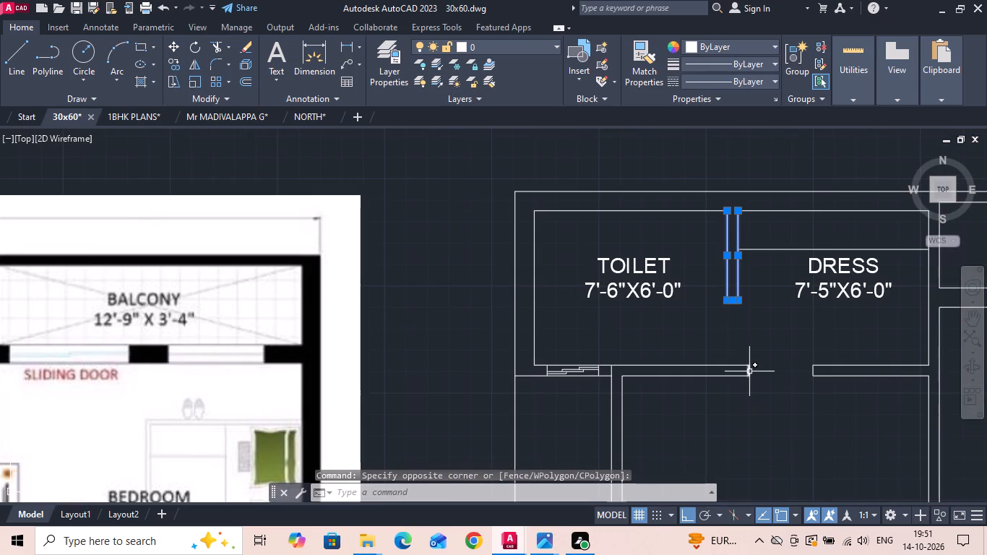
pyautogui.scroll(-1, 749, 371)
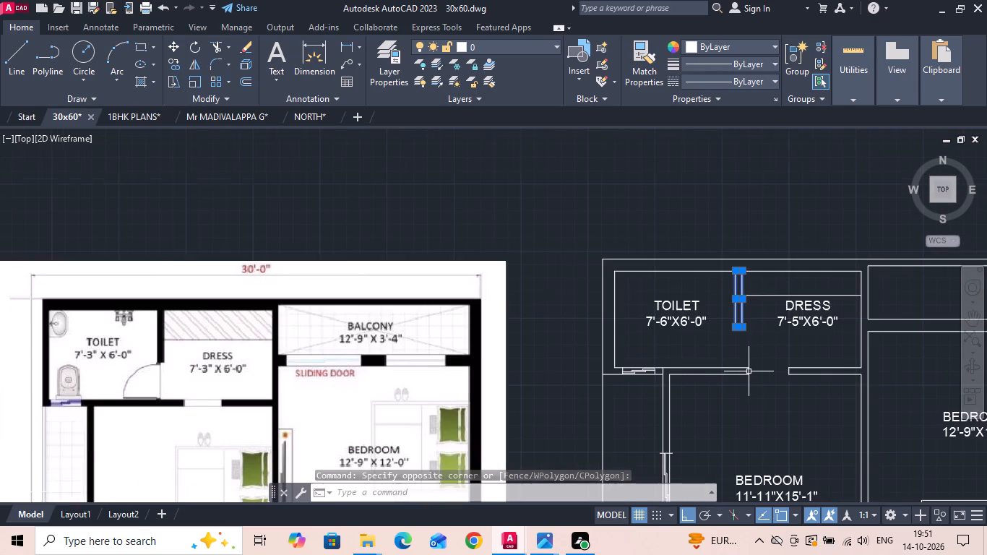
pyautogui.click(749, 371)
pyautogui.scroll(2, 782, 363)
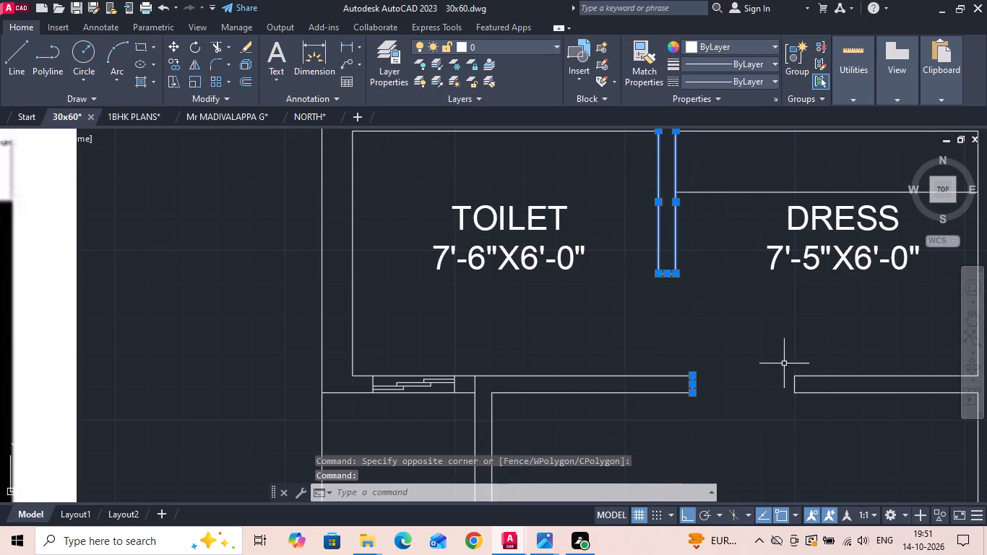
pyautogui.click(794, 383)
pyautogui.scroll(-1, 684, 259)
pyautogui.rightClick(707, 281)
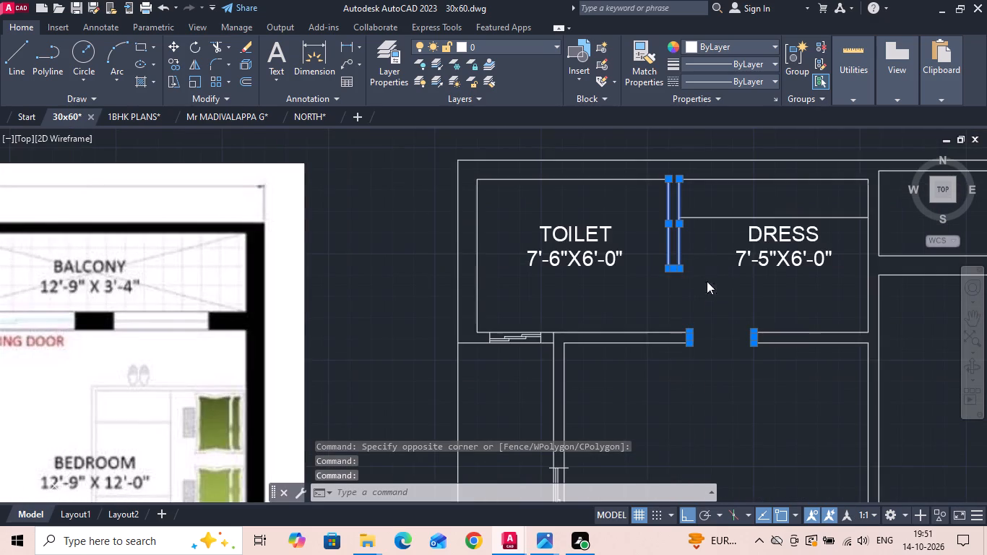
pyautogui.click(745, 288)
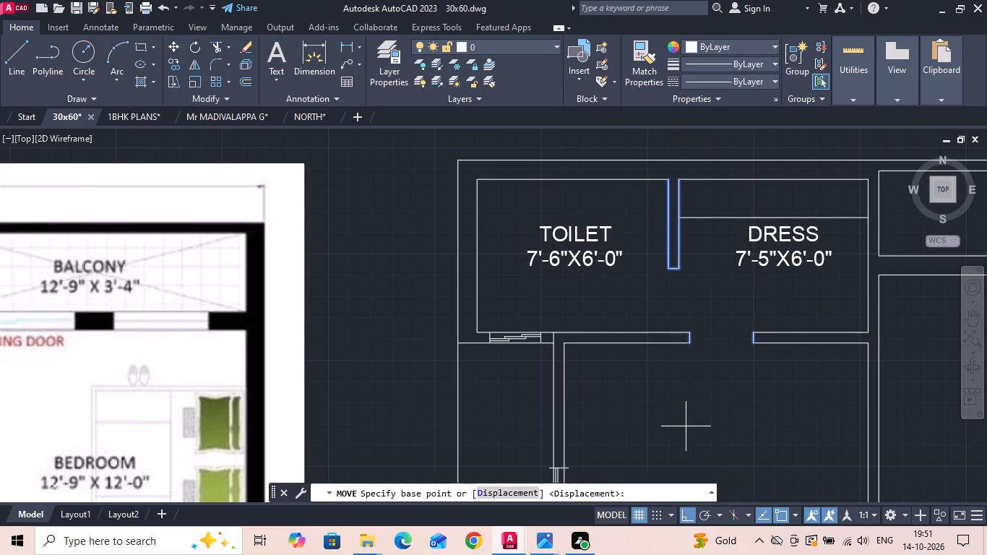
pyautogui.click(686, 426)
pyautogui.write('2')
pyautogui.press('space')
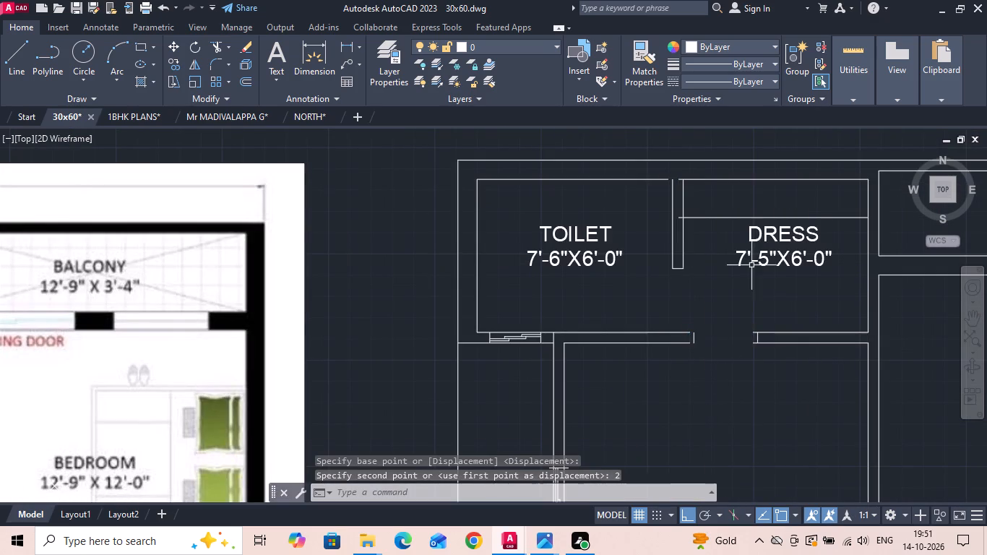
# Change the size on the DRESS label to 7'-3"X6'-0".
pyautogui.scroll(1, 753, 262)
pyautogui.doubleClick(773, 262)
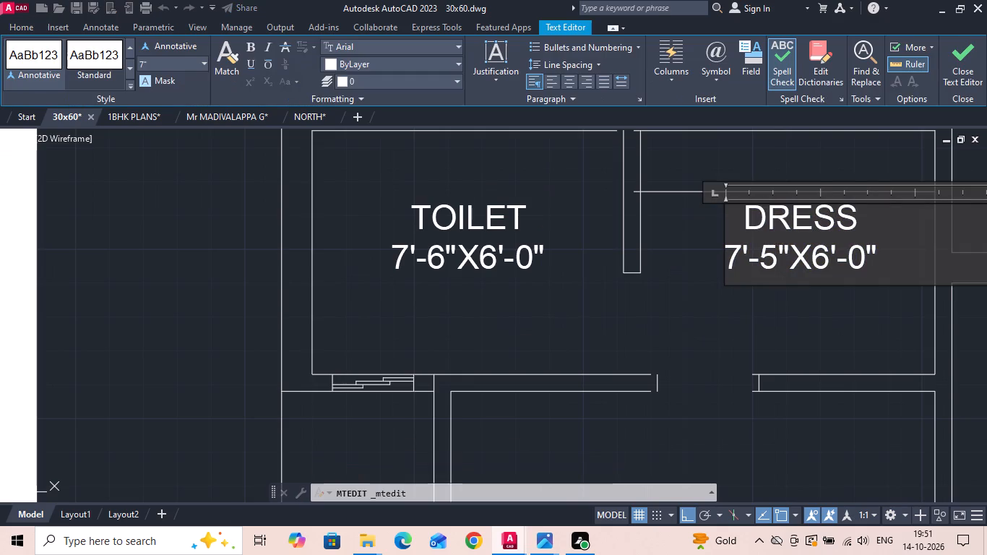
pyautogui.press('BackSpace')
pyautogui.press('3')
pyautogui.click(725, 322)
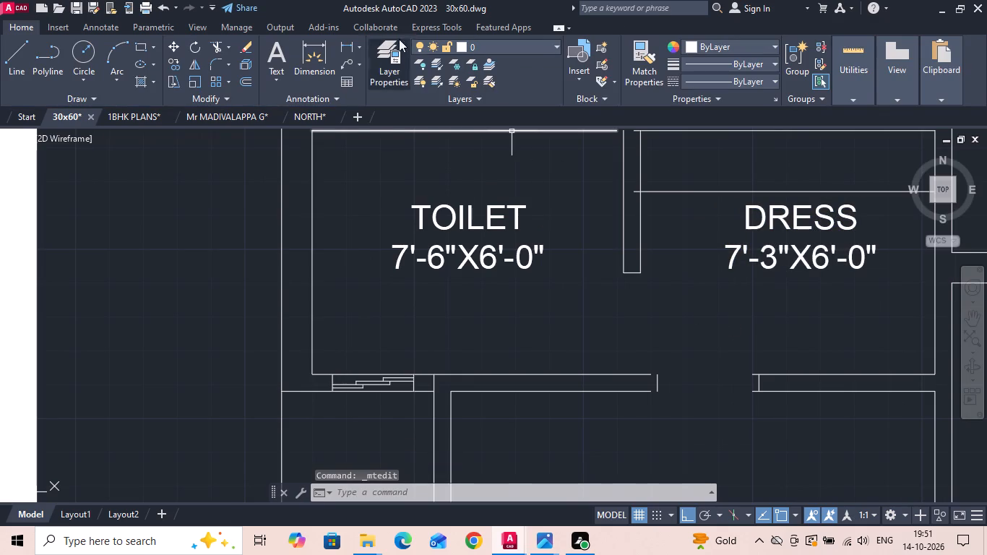
# Measure the dress room's clear width from the moved partition to the opposite wall.
pyautogui.click(348, 45)
pyautogui.moveTo(684, 286); pyautogui.dragTo(502, 305, button='middle')
pyautogui.click(459, 272)
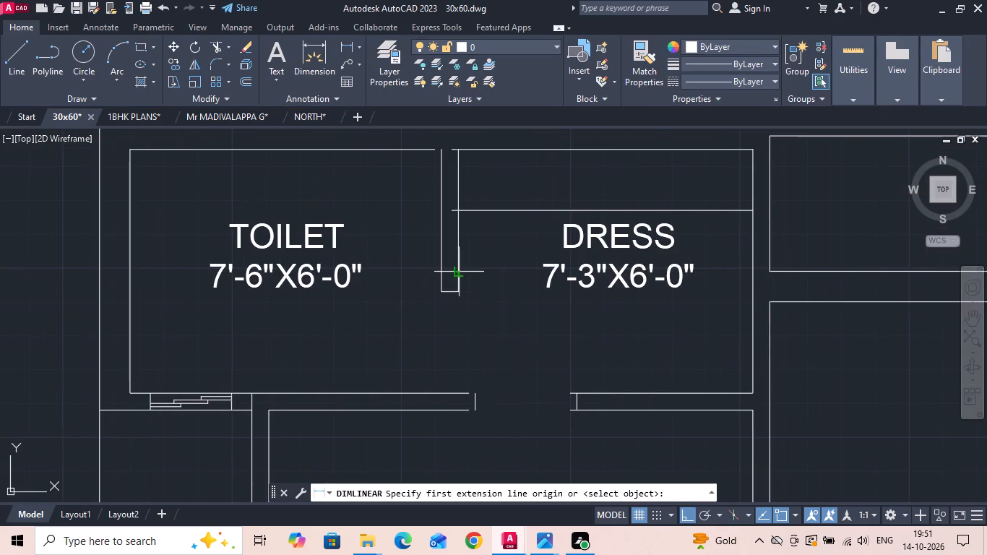
pyautogui.click(751, 268)
pyautogui.press('Escape')
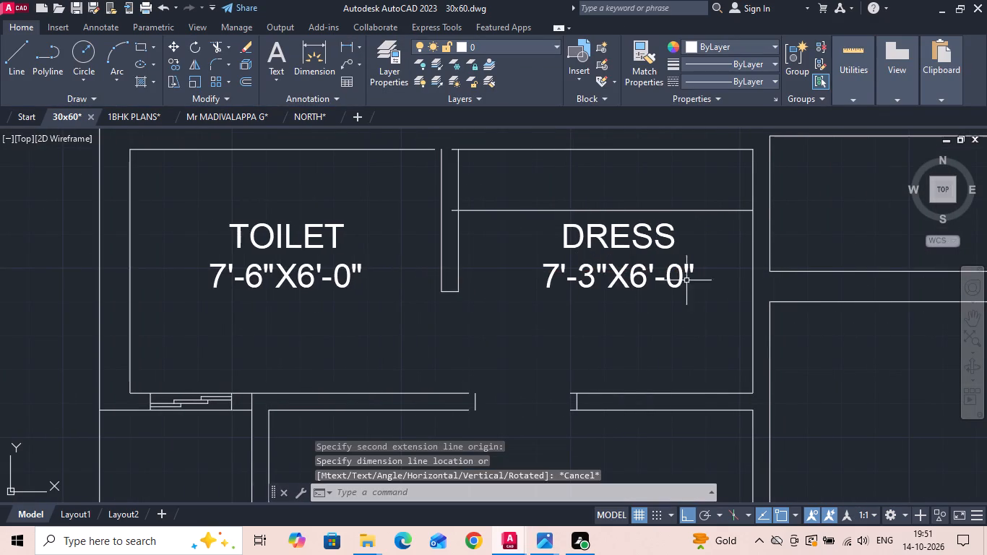
# Trim the dress room's upper wall line and wardrobe line where they run into the moved partition.
pyautogui.press('t')
pyautogui.press('r')
pyautogui.press('space')
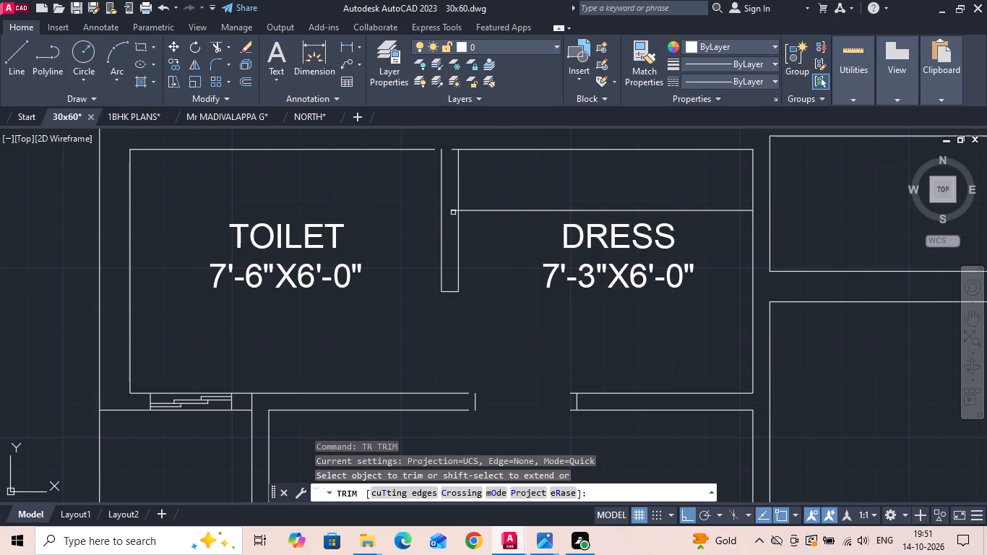
pyautogui.click(453, 212)
pyautogui.click(454, 147)
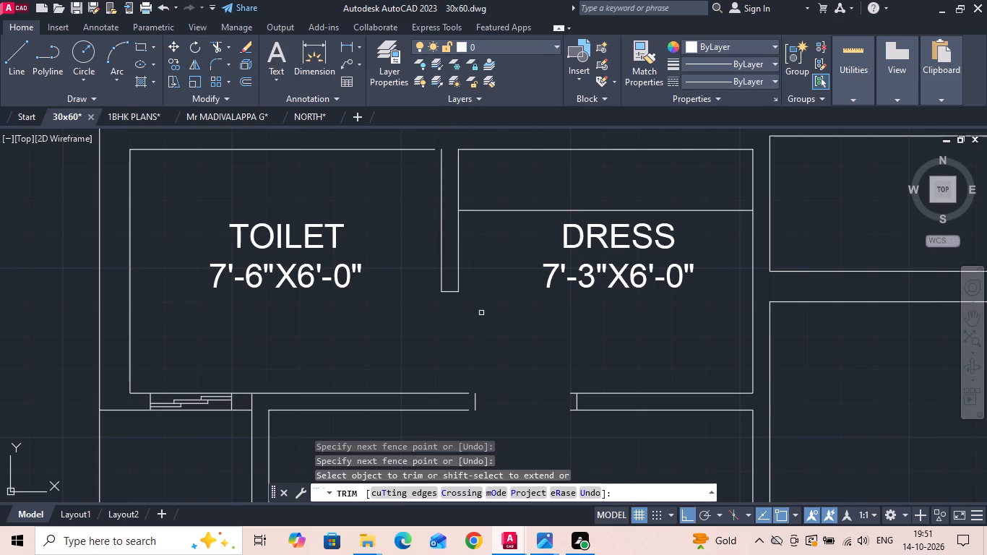
pyautogui.press('Escape')
# Trim the wall lines that project past the dress-side door jamb into the opening.
pyautogui.write('TR')
pyautogui.press('space')
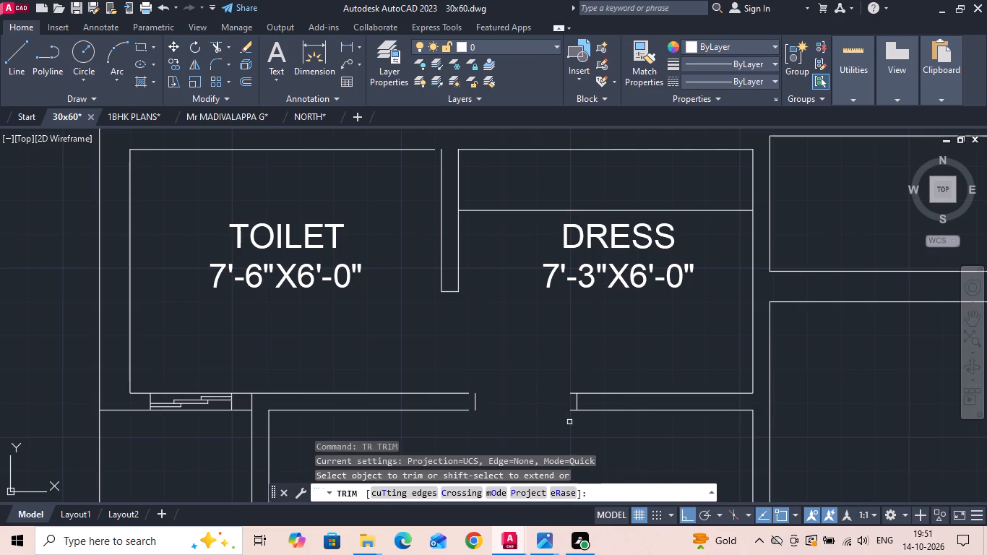
pyautogui.click(572, 423)
pyautogui.click(573, 371)
pyautogui.press('Escape')
# Extend the toilet-side wall lines below the toilet to the moved door-jamb line.
pyautogui.write('EX')
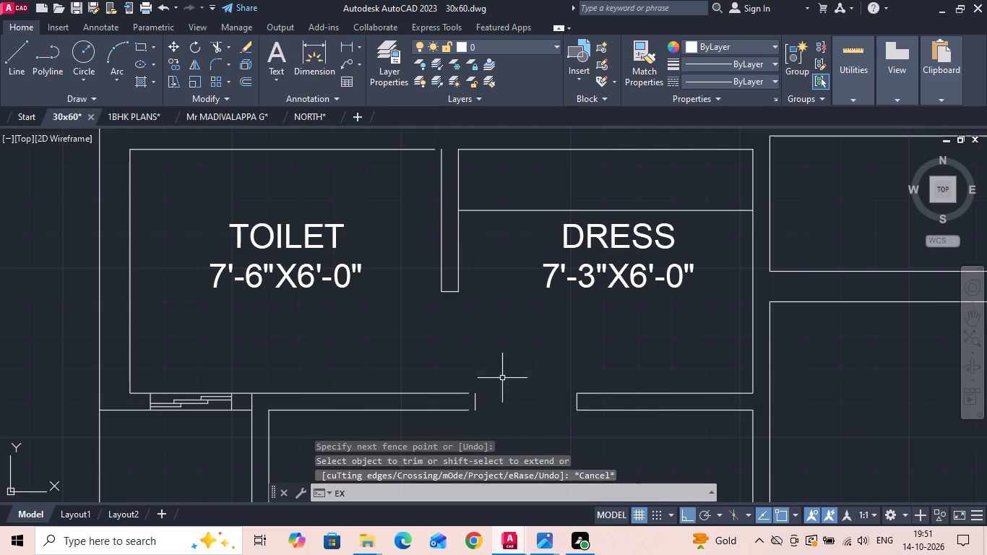
pyautogui.press('space')
pyautogui.press('space')
pyautogui.moveTo(452, 382); pyautogui.dragTo(445, 440)
pyautogui.scroll(-1, 491, 343)
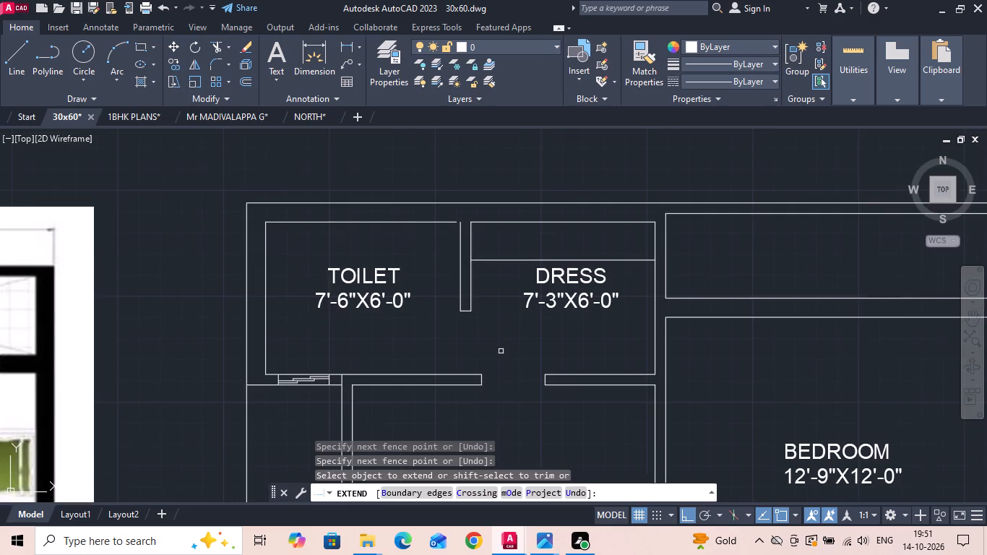
pyautogui.press('Escape')
# Extend the toilet's upper wall line to meet the moved toilet–dress partition.
pyautogui.write('EX')
pyautogui.press('space')
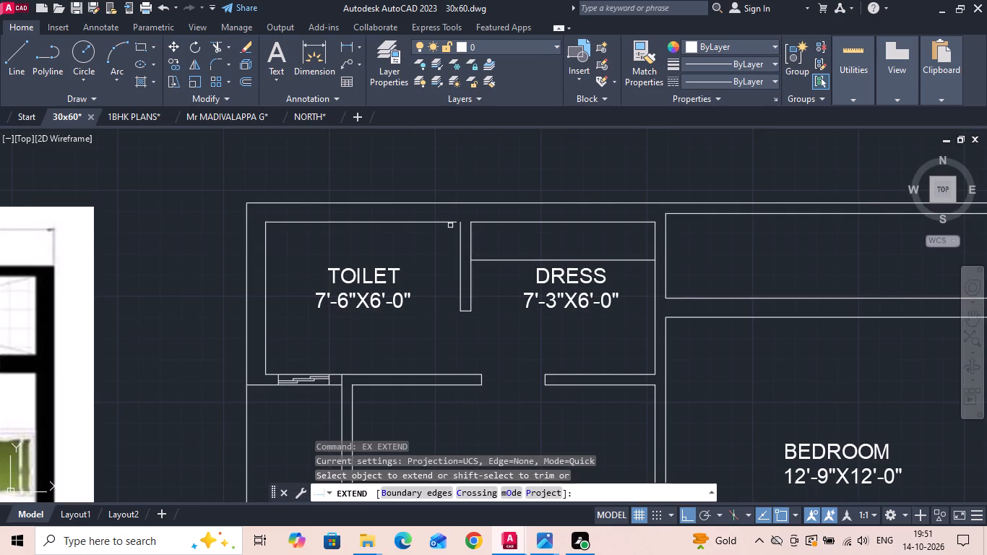
pyautogui.click(450, 224)
pyautogui.click(451, 215)
pyautogui.press('Escape')
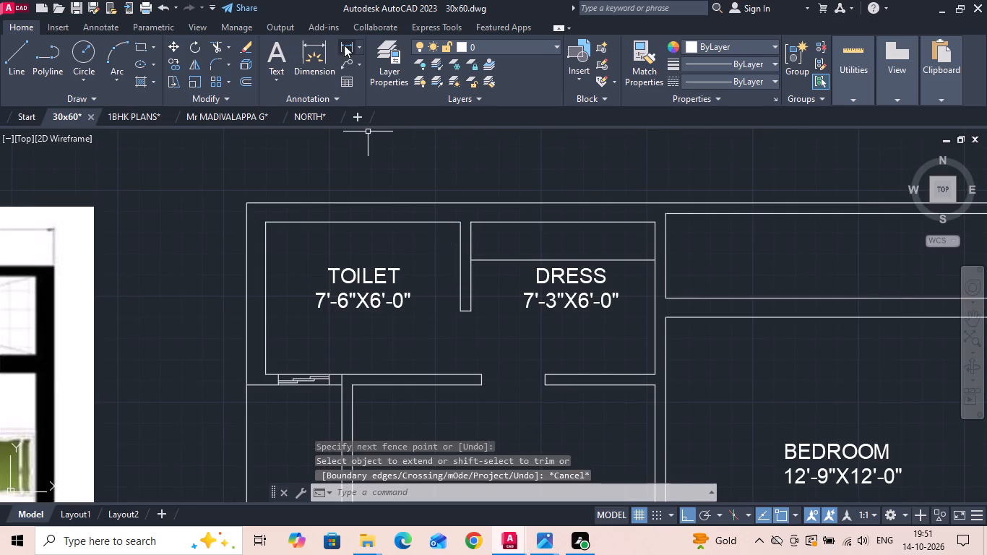
# Measure the toilet's clear width from the moved partition to its west wall line.
pyautogui.click(347, 45)
pyautogui.click(456, 261)
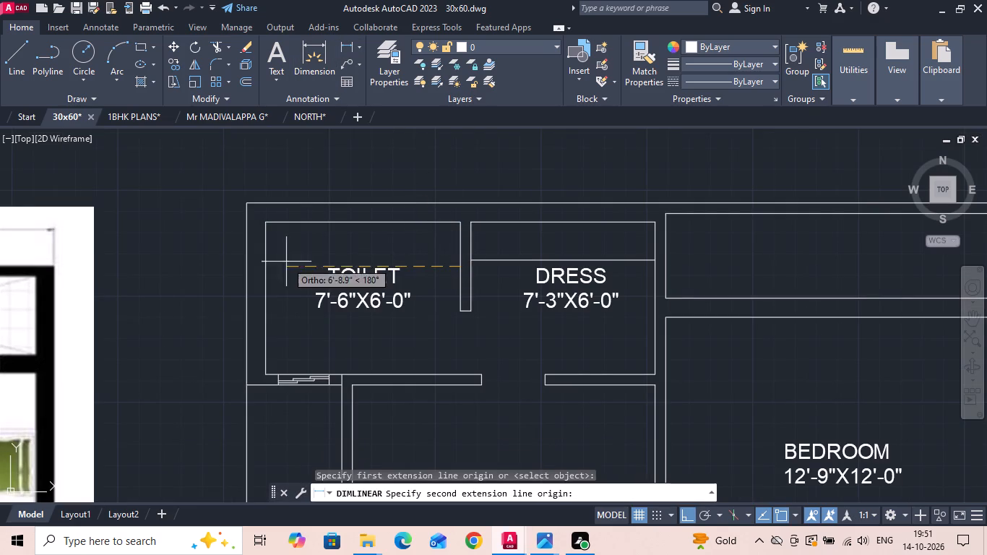
pyautogui.click(266, 256)
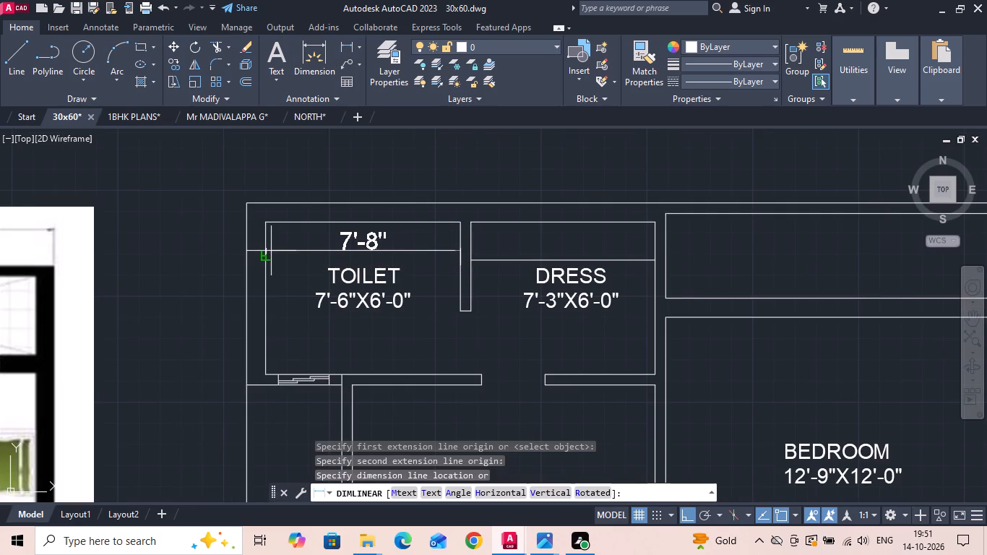
pyautogui.press('Escape')
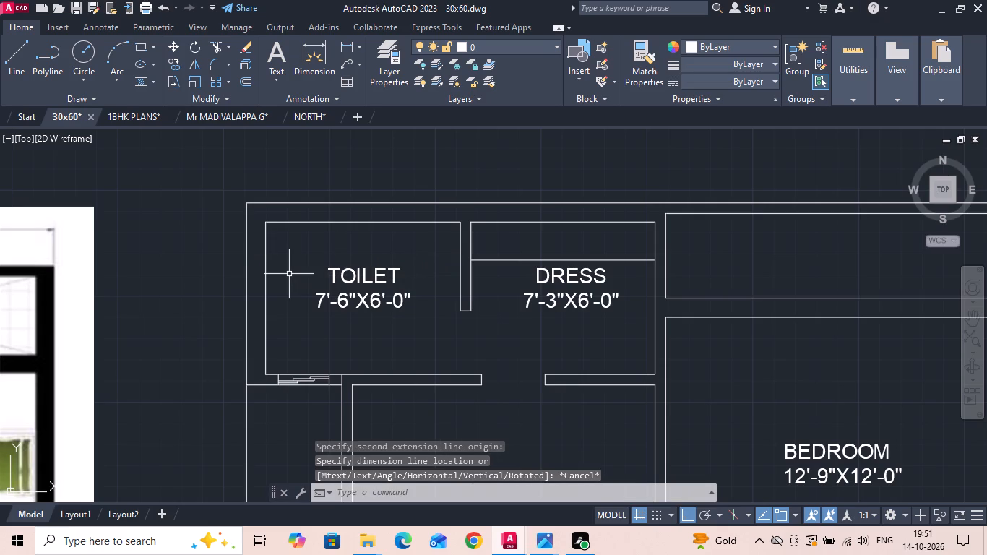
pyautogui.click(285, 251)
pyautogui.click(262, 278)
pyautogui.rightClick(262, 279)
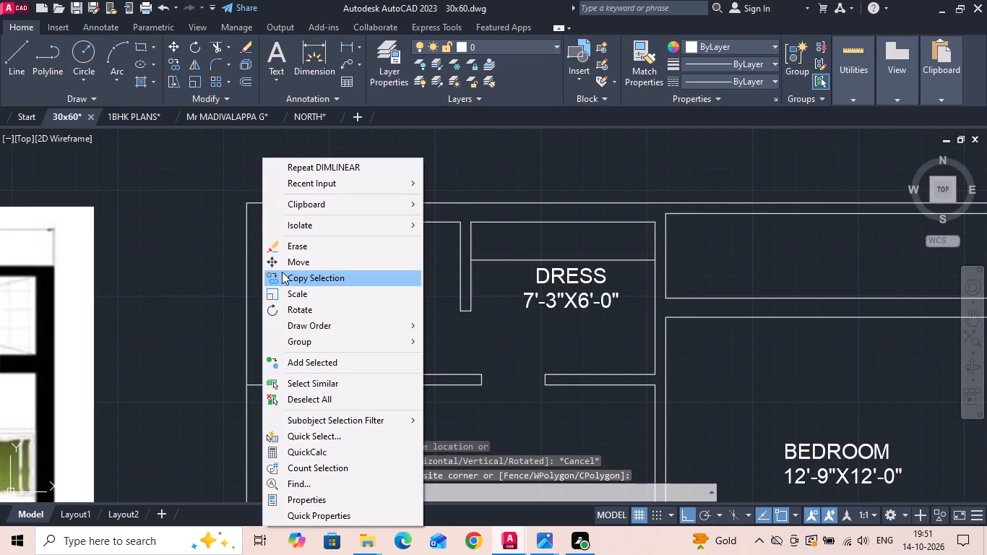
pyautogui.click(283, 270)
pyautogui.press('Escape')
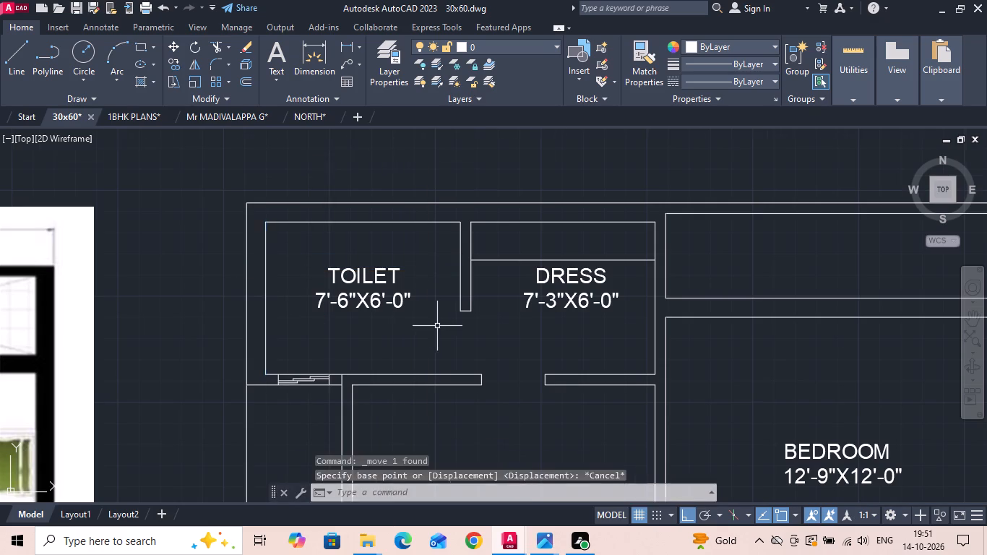
# Trim the stray vertical line crossing the wall below the toilet, beside the window.
pyautogui.scroll(-2, 439, 327)
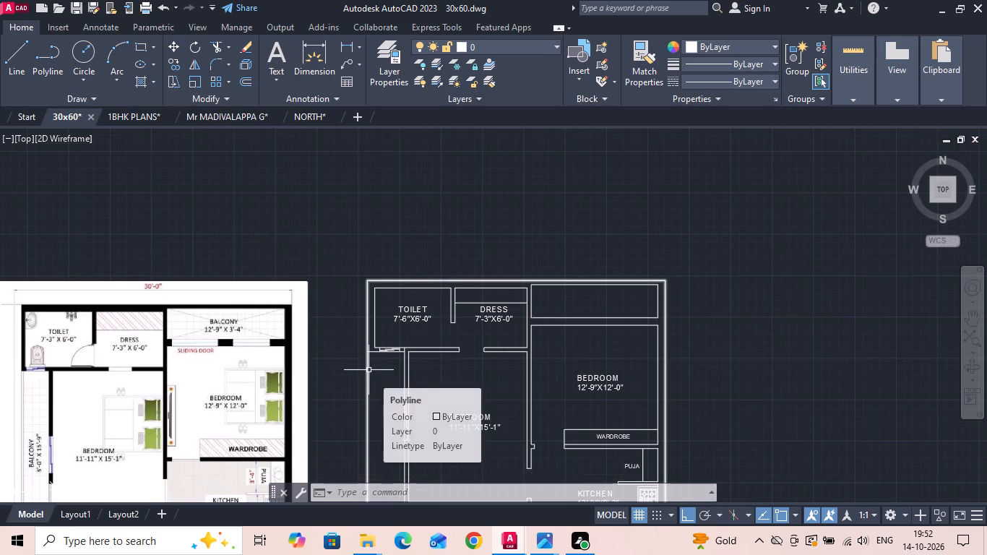
pyautogui.scroll(3, 382, 337)
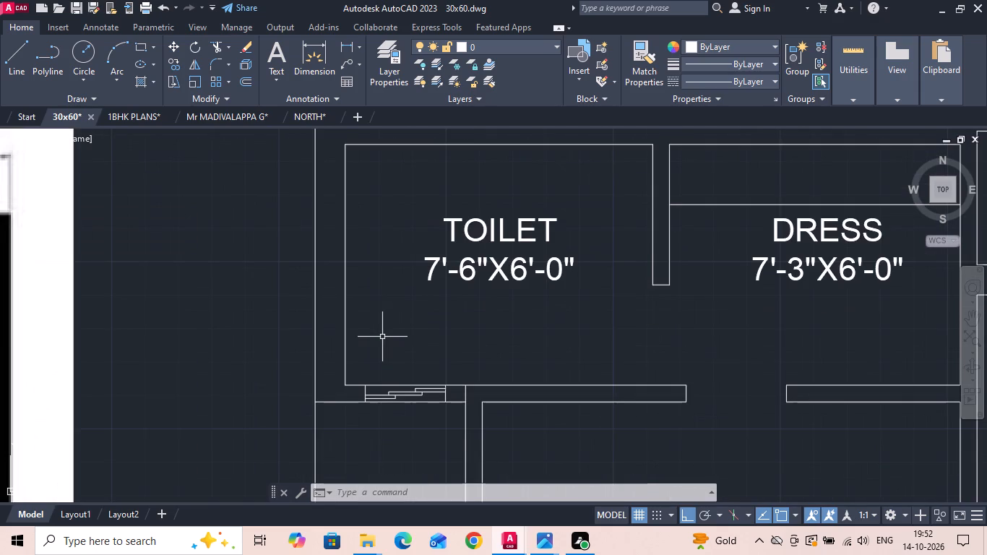
pyautogui.write('TR')
pyautogui.press('space')
pyautogui.click(465, 392)
pyautogui.press('Escape')
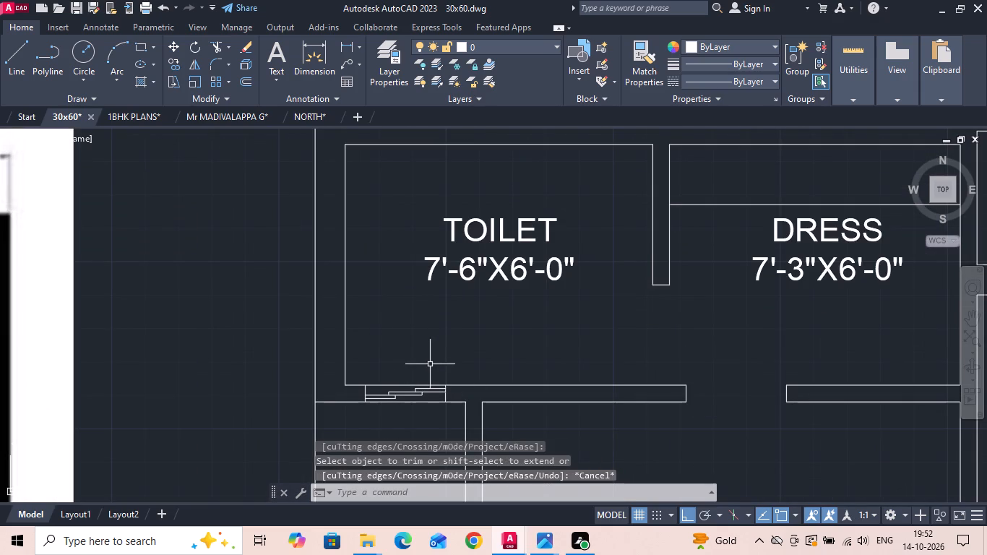
# Move the toilet's west inner wall line 5" inward, toward the partition.
pyautogui.click(364, 304)
pyautogui.click(342, 259)
pyautogui.rightClick(342, 259)
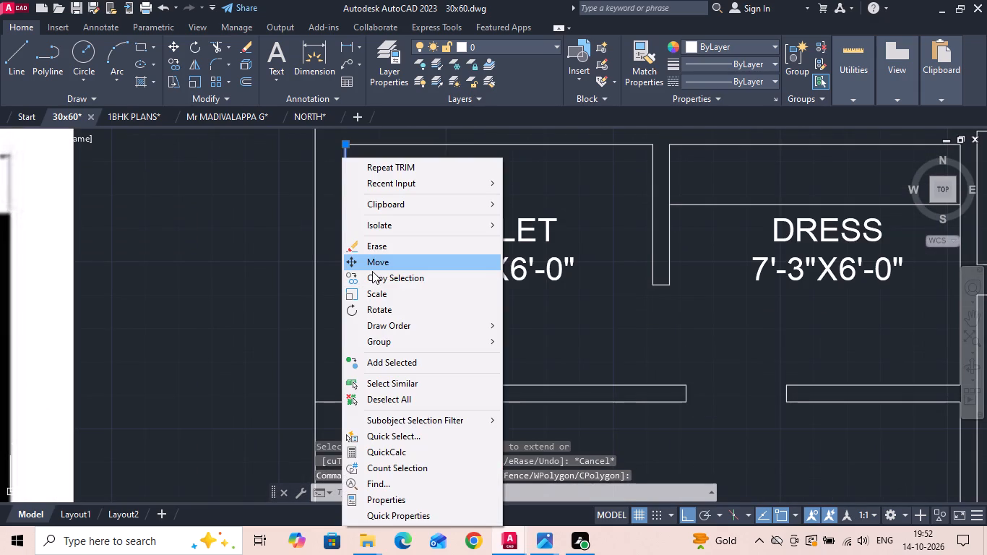
pyautogui.click(375, 259)
pyautogui.click(397, 317)
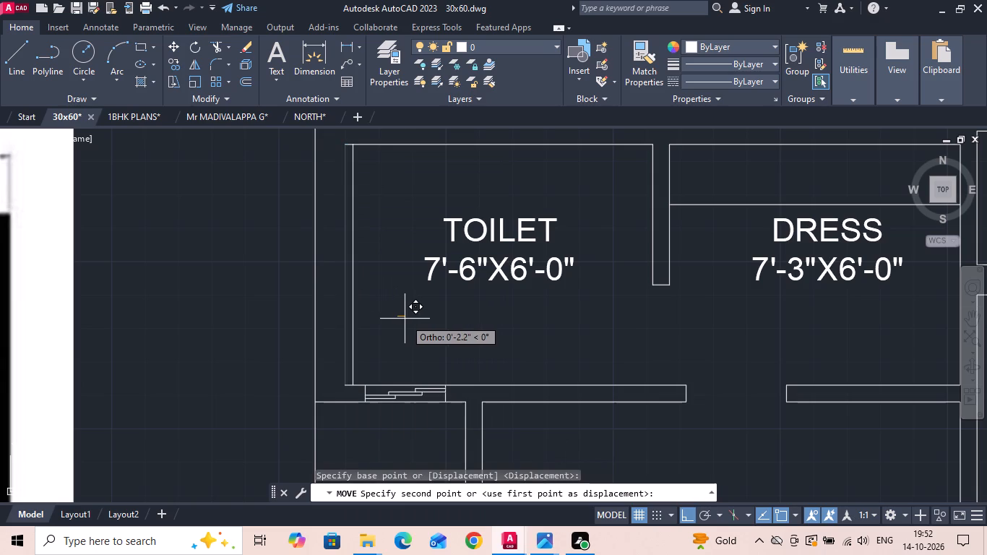
pyautogui.write('5')
pyautogui.press('space')
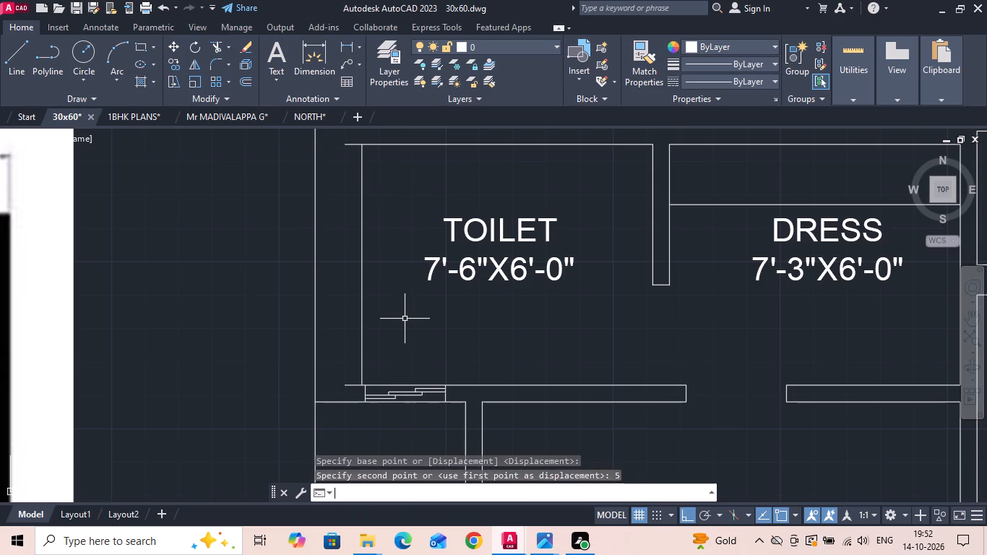
# Offset the moved west wall line of the toilet 6" toward the outside to form the wall's outer face.
pyautogui.write('O')
pyautogui.press('space')
pyautogui.write('6')
pyautogui.press('space')
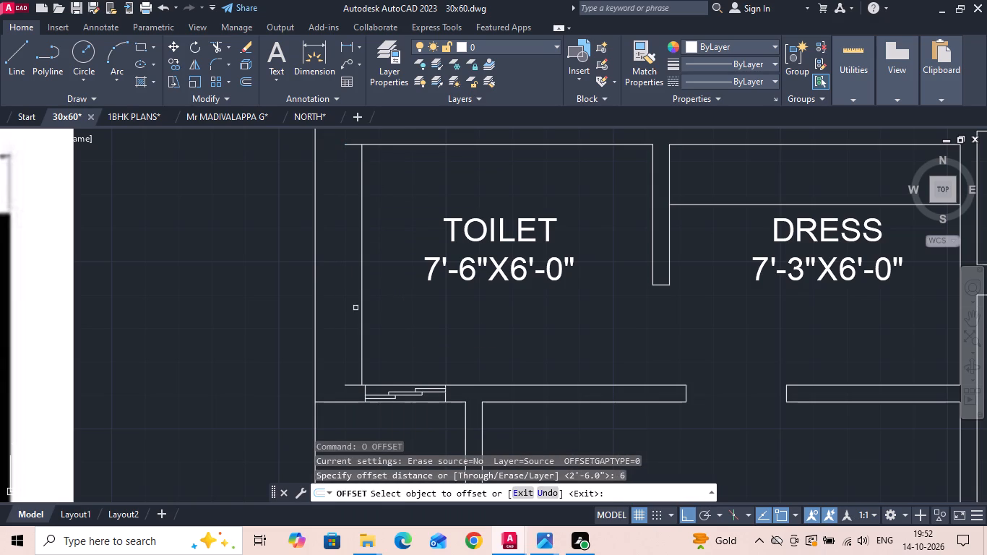
pyautogui.click(361, 296)
pyautogui.click(337, 304)
pyautogui.scroll(-1, 365, 323)
pyautogui.press('Escape')
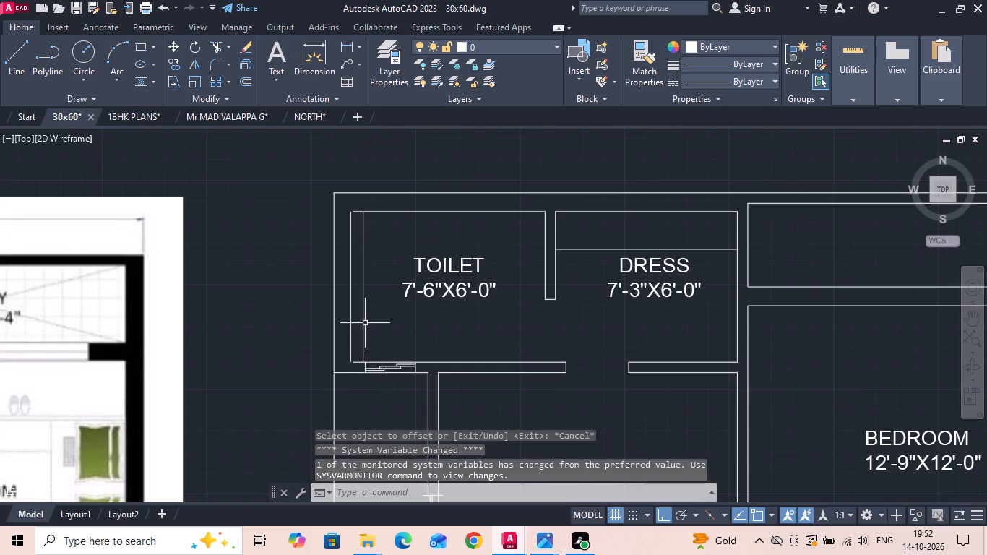
# Extend the offset wall line up to the plan's outer boundary and trim the toilet's upper wall line past the moved inner face.
pyautogui.write('EX')
pyautogui.press('space')
pyautogui.click(349, 257)
pyautogui.press('Escape')
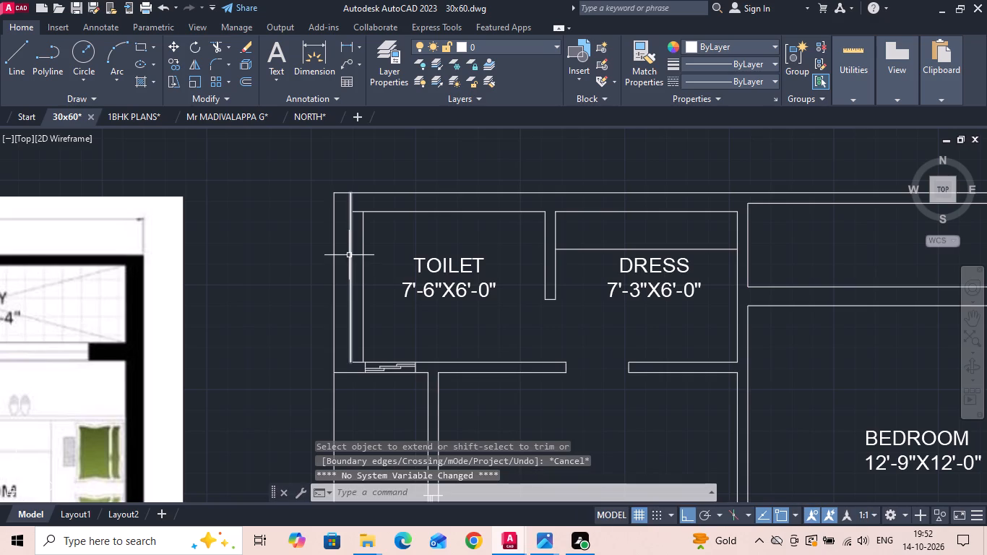
pyautogui.press('t')
pyautogui.press('r')
pyautogui.press('space')
pyautogui.click(355, 212)
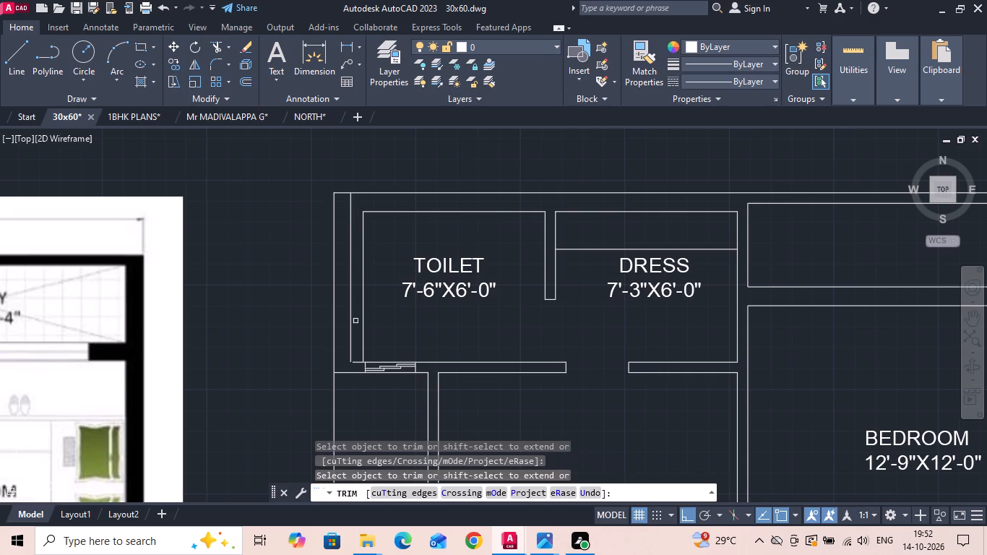
# Close the toilet's southwest corner by extending the outer face down to the lower wall line and trimming both overhanging wall lines.
pyautogui.scroll(2, 350, 364)
pyautogui.press('Escape')
pyautogui.press('e')
pyautogui.press('x')
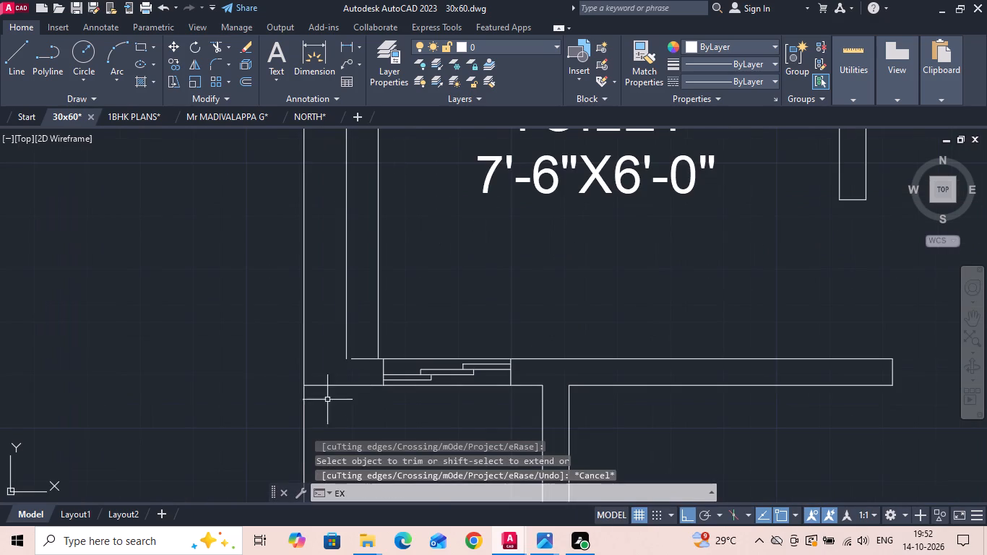
pyautogui.press('space')
pyautogui.click(345, 343)
pyautogui.press('Escape')
pyautogui.press('t')
pyautogui.press('r')
pyautogui.press('space')
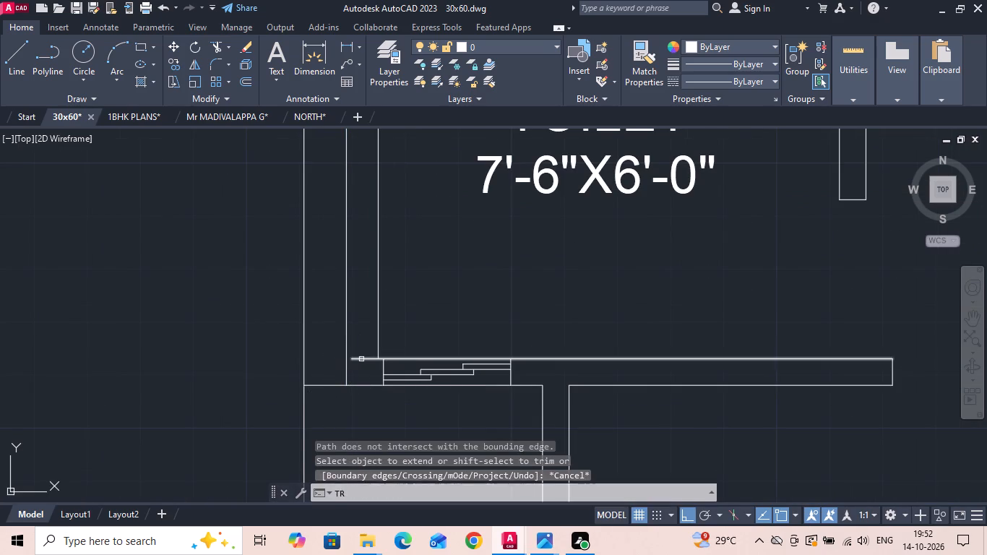
pyautogui.click(362, 359)
pyautogui.click(333, 386)
pyautogui.press('Escape')
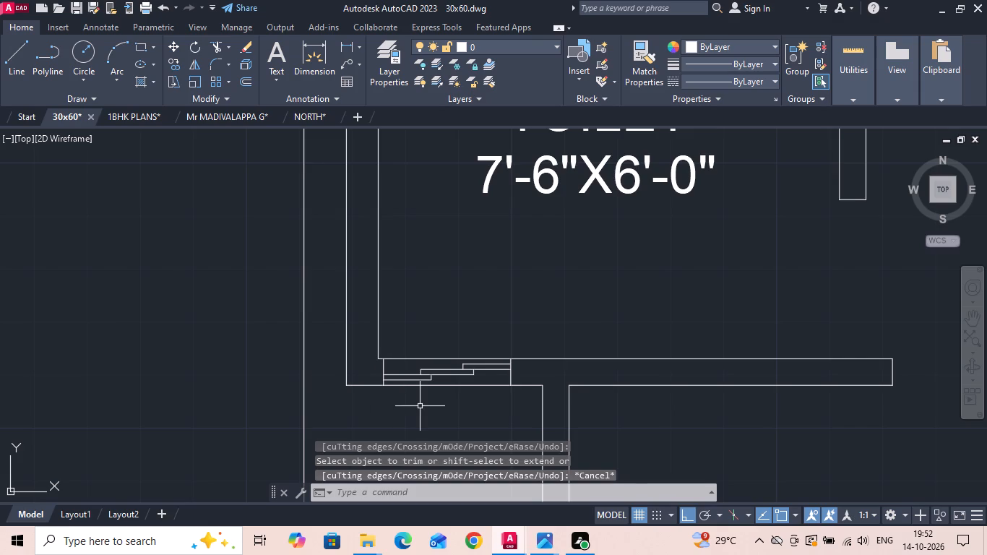
# Draw a guide line from the toilet's inner southwest corner across to the bedroom partition, plus a vertical guide down from its midpoint.
pyautogui.moveTo(480, 426); pyautogui.dragTo(465, 384, button='middle')
pyautogui.write('L')
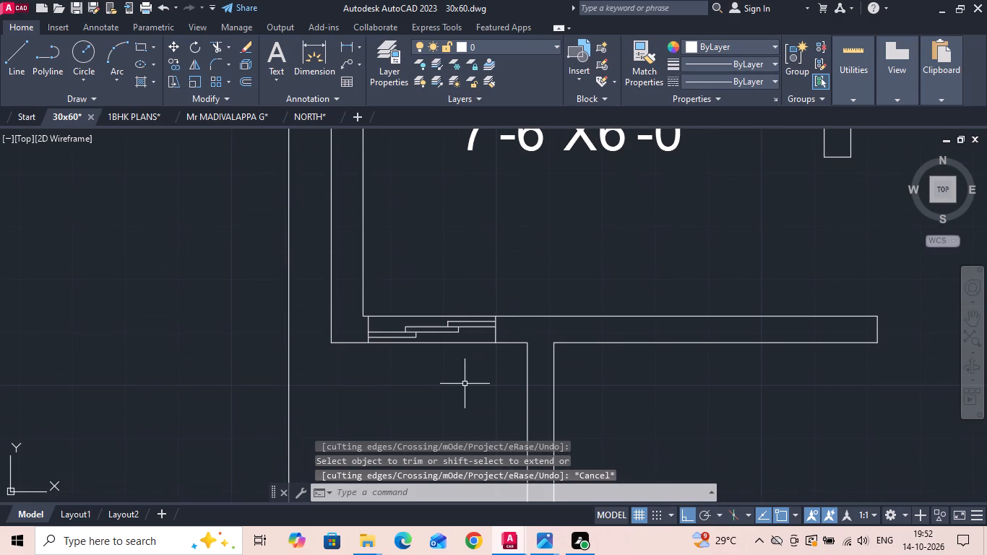
pyautogui.press('space')
pyautogui.scroll(1, 417, 366)
pyautogui.click(329, 288)
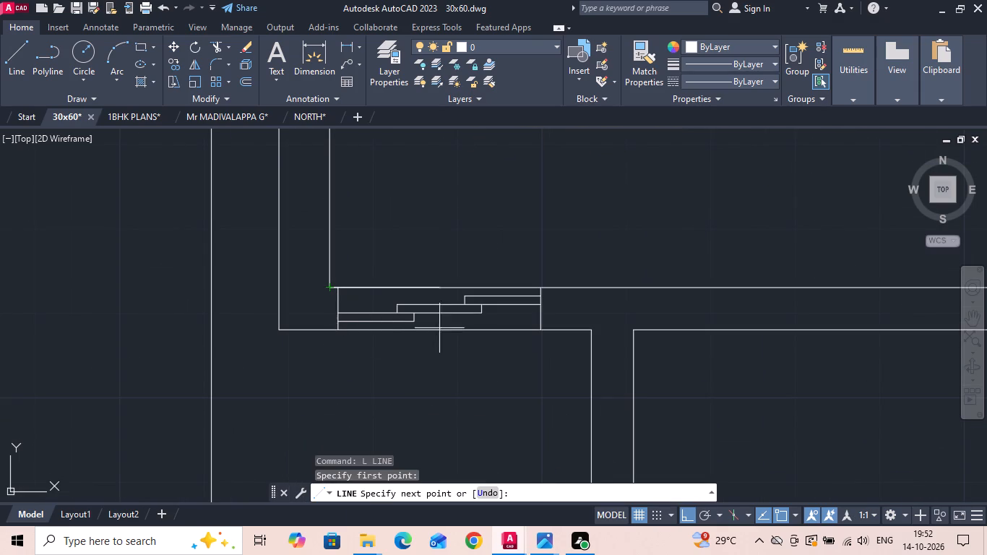
pyautogui.click(592, 292)
pyautogui.press('Escape')
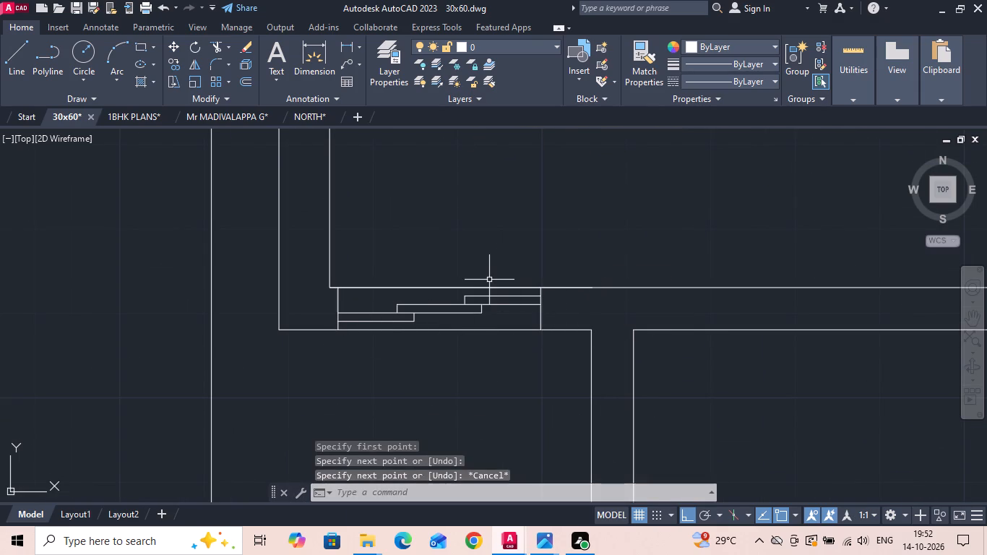
pyautogui.write('L')
pyautogui.press('space')
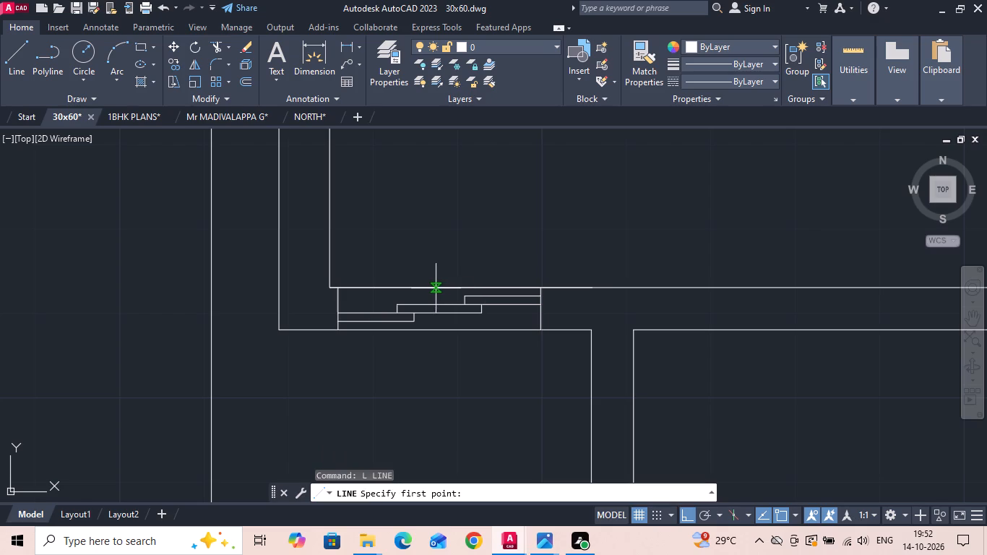
pyautogui.click(466, 287)
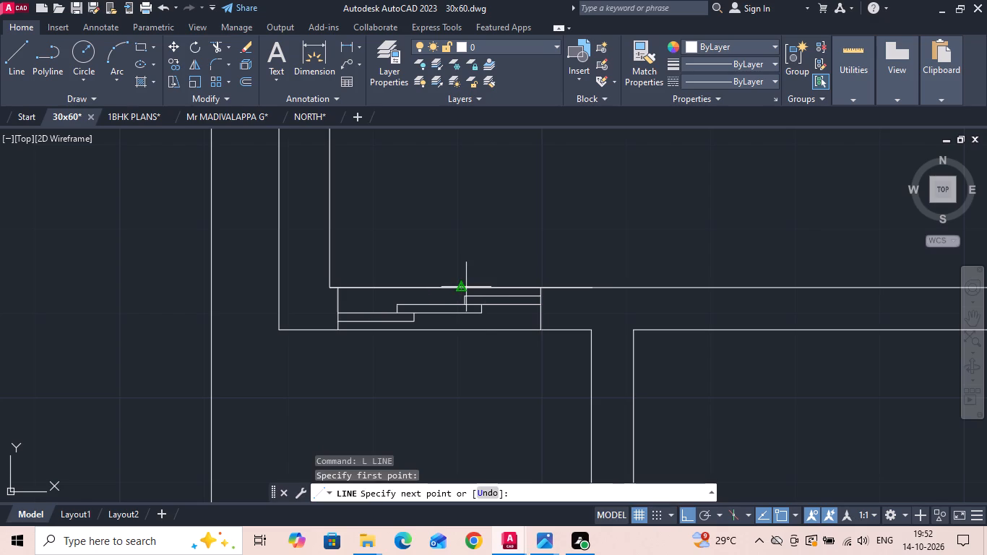
pyautogui.click(461, 392)
pyautogui.press('Escape')
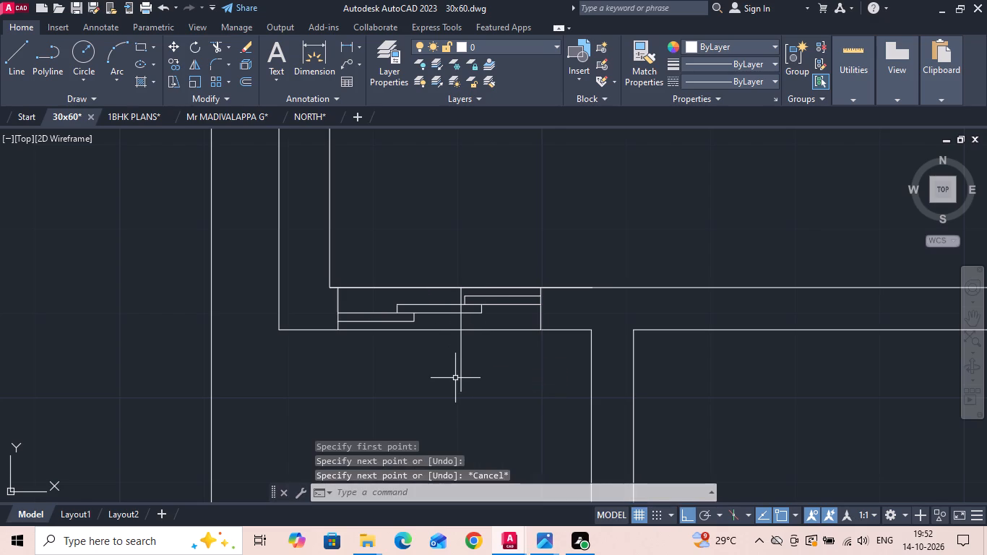
# Offset the vertical midpoint guide 1' to the west to mark the window's edge.
pyautogui.write('O 1')
pyautogui.press("'")
pyautogui.press('Return')
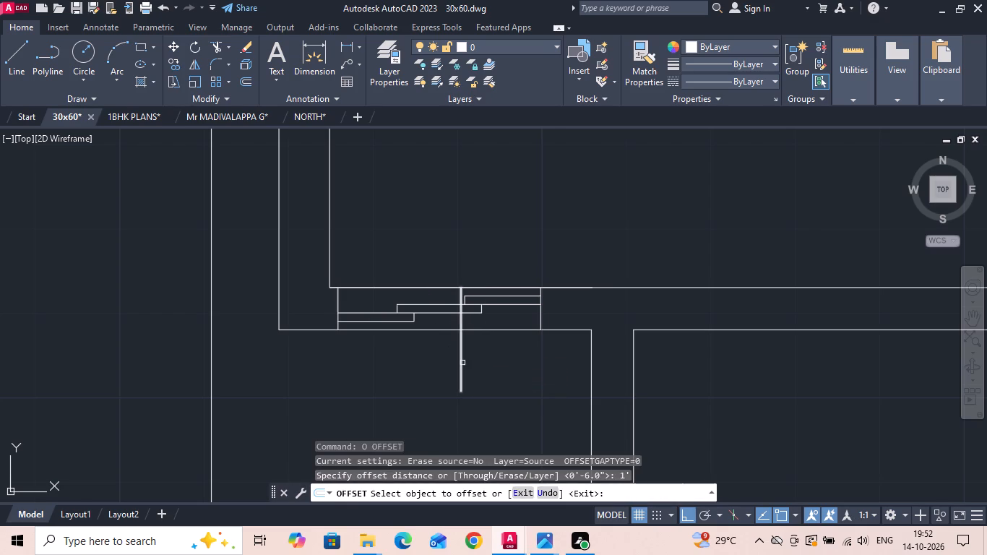
pyautogui.click(462, 363)
pyautogui.click(397, 382)
pyautogui.press('Escape')
# Move the toilet window so its west end sits on the offset guide line, centring it in the wall segment.
pyautogui.scroll(1, 341, 314)
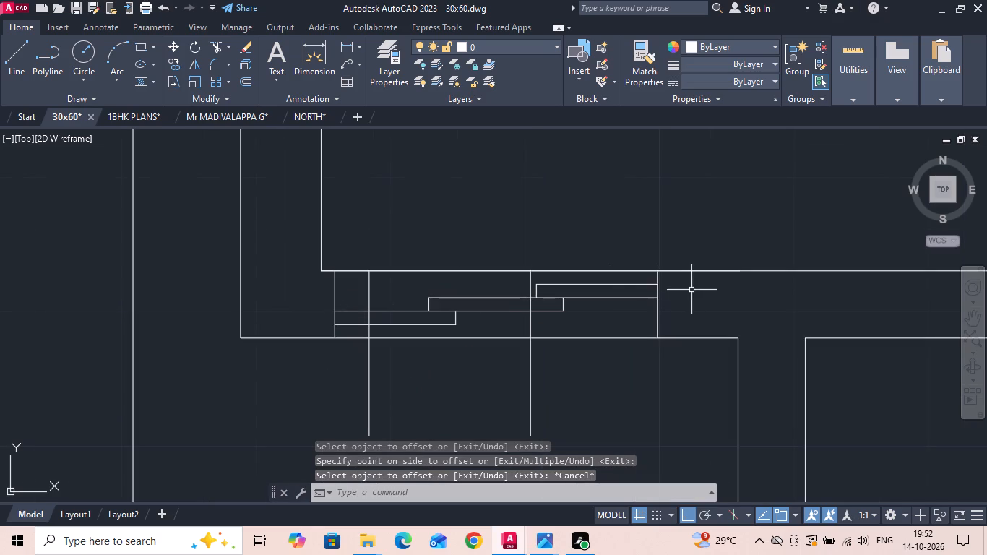
pyautogui.moveTo(674, 275); pyautogui.dragTo(661, 288)
pyautogui.click(550, 319)
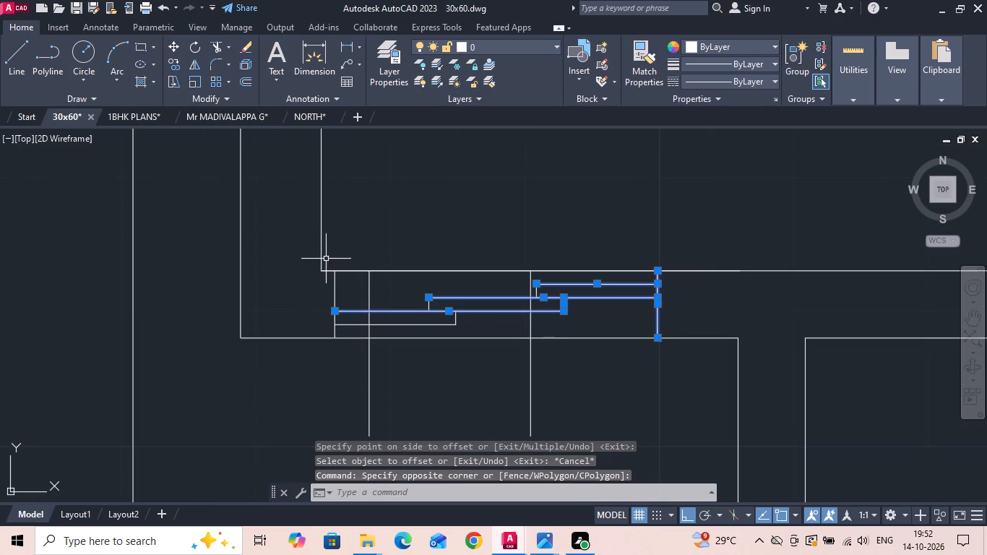
pyautogui.click(327, 258)
pyautogui.click(586, 369)
pyautogui.rightClick(457, 231)
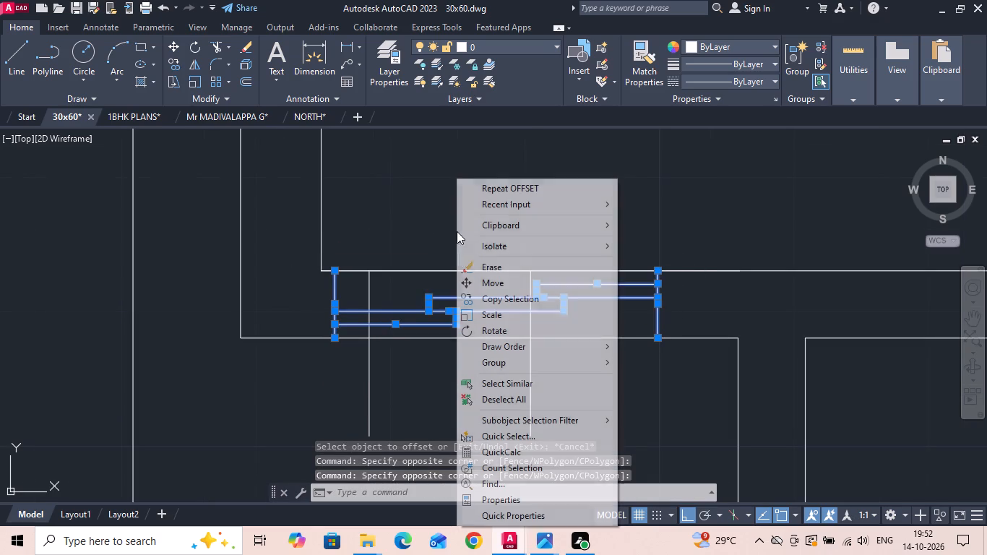
pyautogui.click(487, 290)
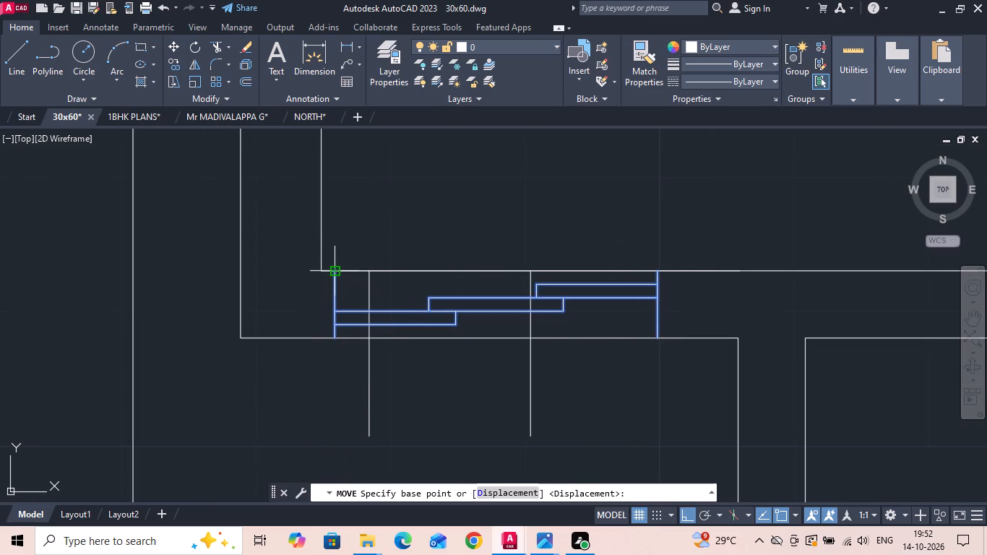
pyautogui.click(337, 272)
pyautogui.click(368, 268)
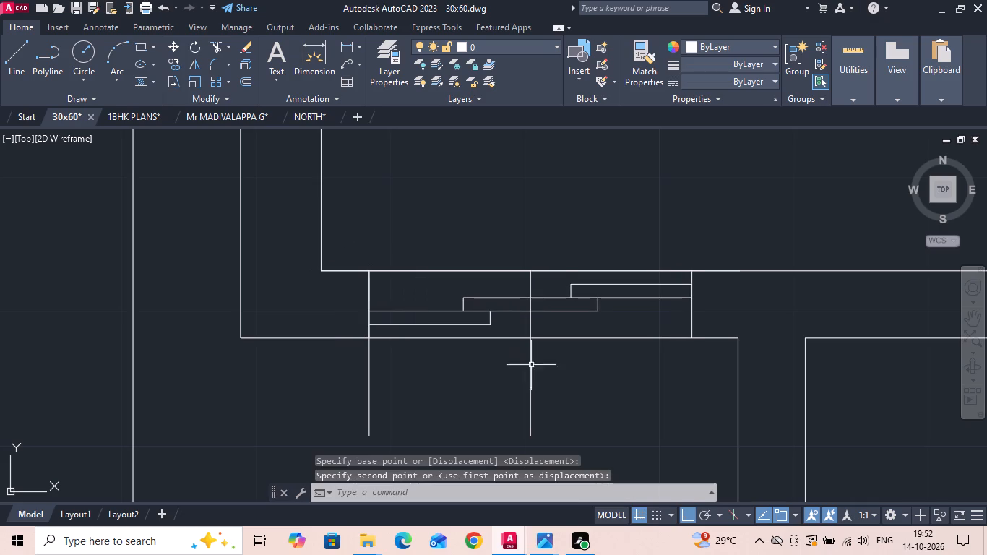
# Erase the two vertical guide lines and the horizontal guide line at the toilet window.
pyautogui.moveTo(618, 408); pyautogui.dragTo(561, 400)
pyautogui.click(345, 359)
pyautogui.press('Delete')
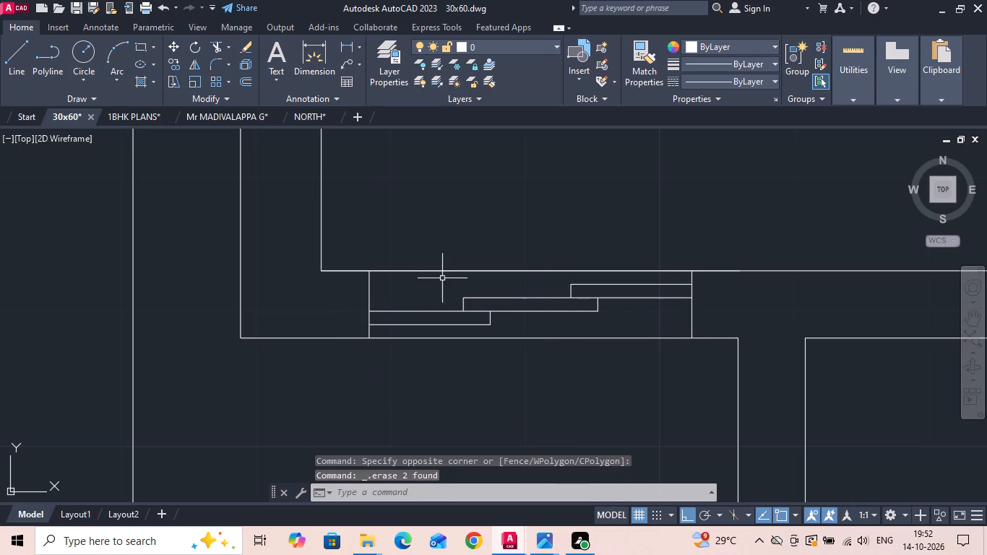
pyautogui.click(444, 270)
pyautogui.press('Delete')
pyautogui.scroll(-2, 410, 301)
pyautogui.scroll(-2, 546, 325)
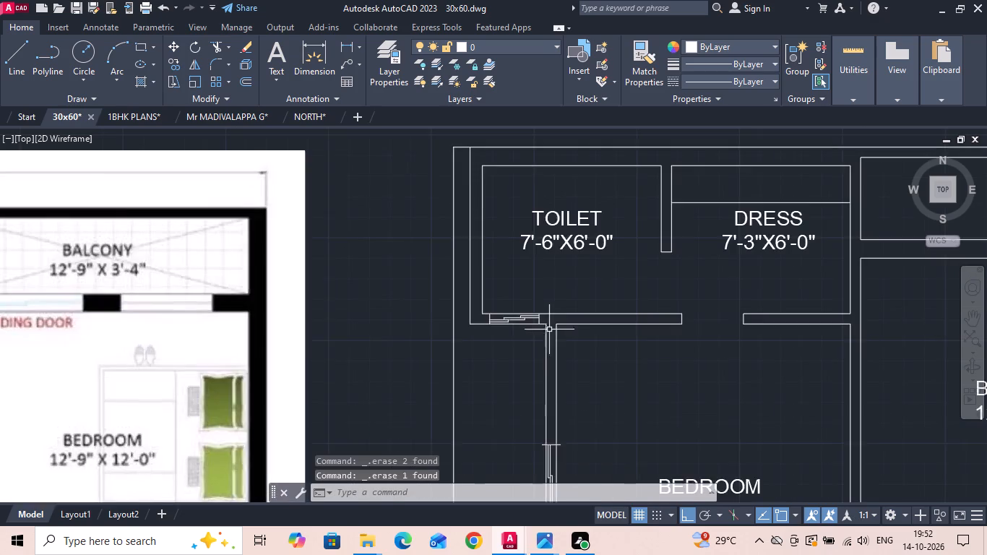
# Extend the toilet's outer west wall line south along the west balcony strip to the cross wall line beside the lower toilet.
pyautogui.scroll(-3, 543, 337)
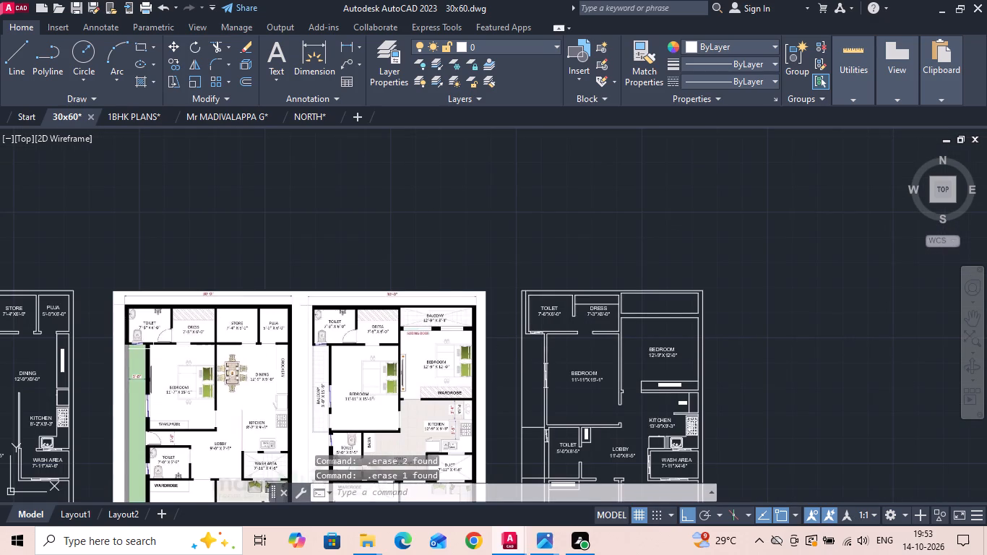
pyautogui.scroll(3, 446, 335)
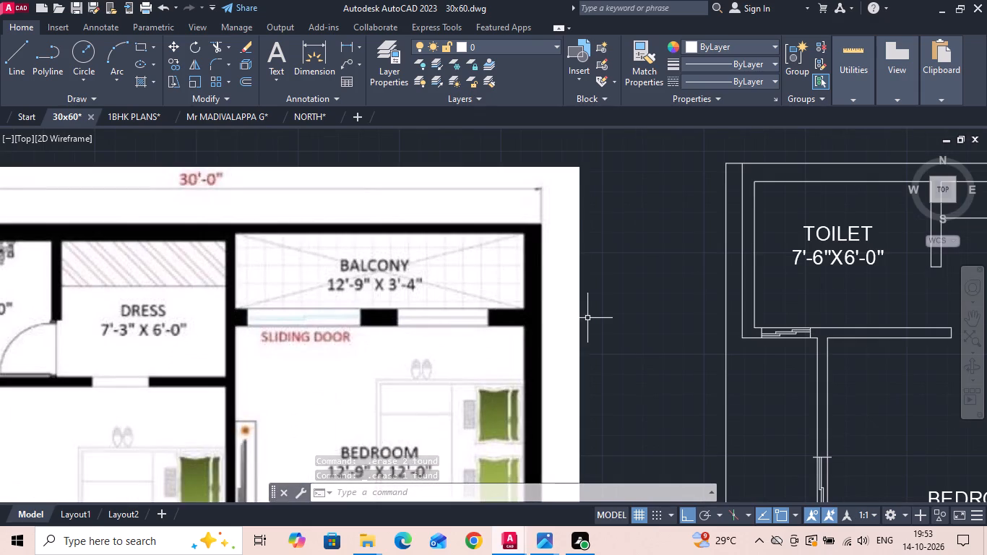
pyautogui.scroll(-1, 588, 318)
pyautogui.scroll(-1, 733, 258)
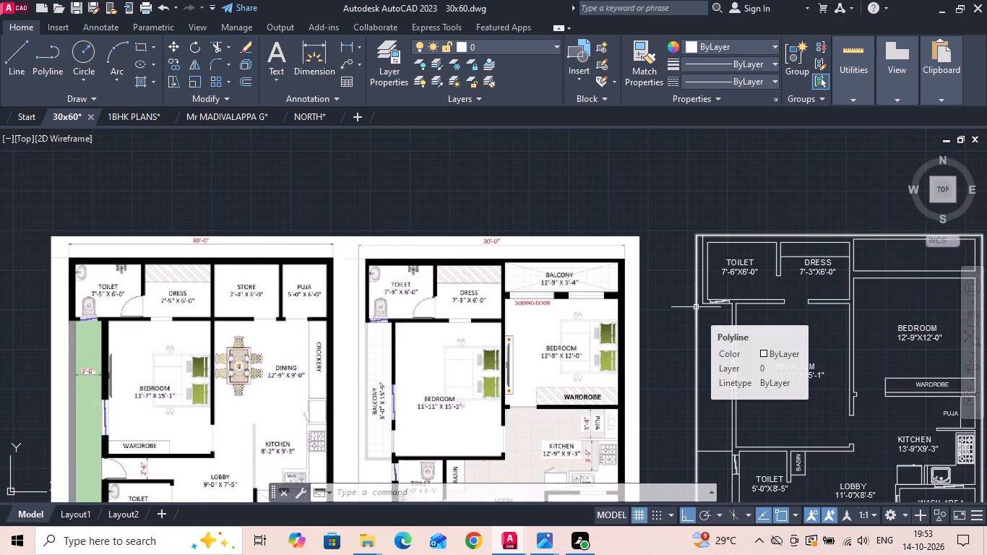
pyautogui.moveTo(757, 343); pyautogui.dragTo(667, 322, button='middle')
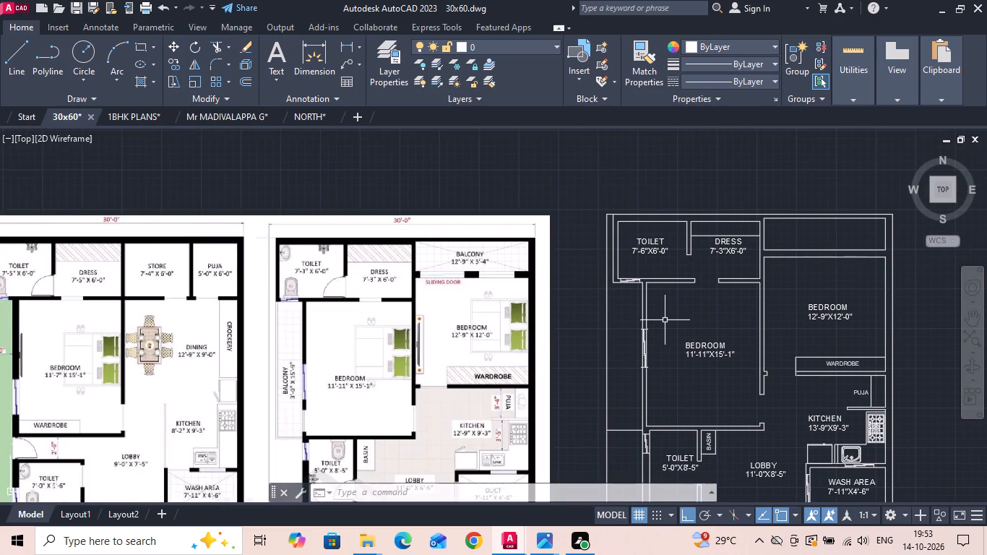
pyautogui.press('Escape')
pyautogui.write('EX')
pyautogui.press('space')
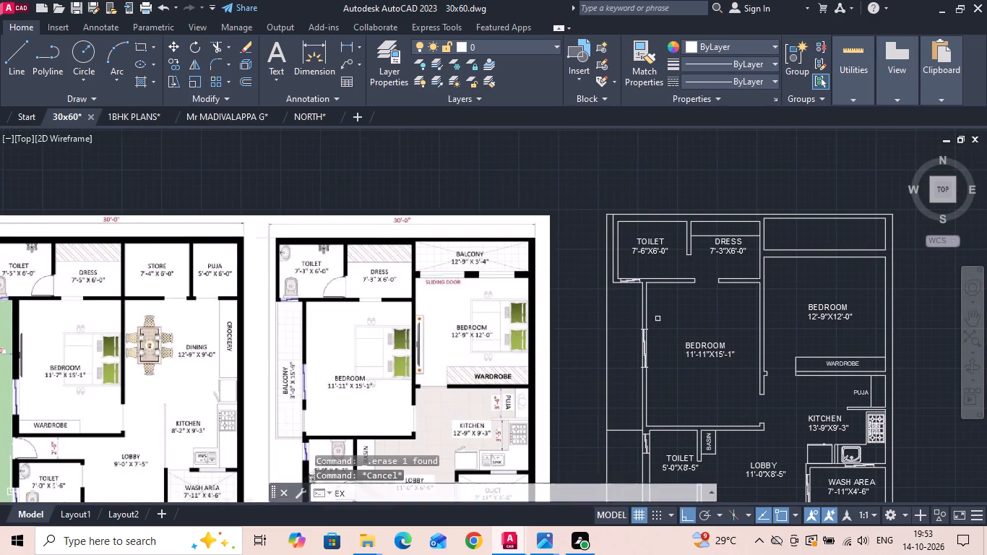
pyautogui.scroll(2, 591, 294)
pyautogui.click(645, 245)
pyautogui.scroll(-1, 645, 245)
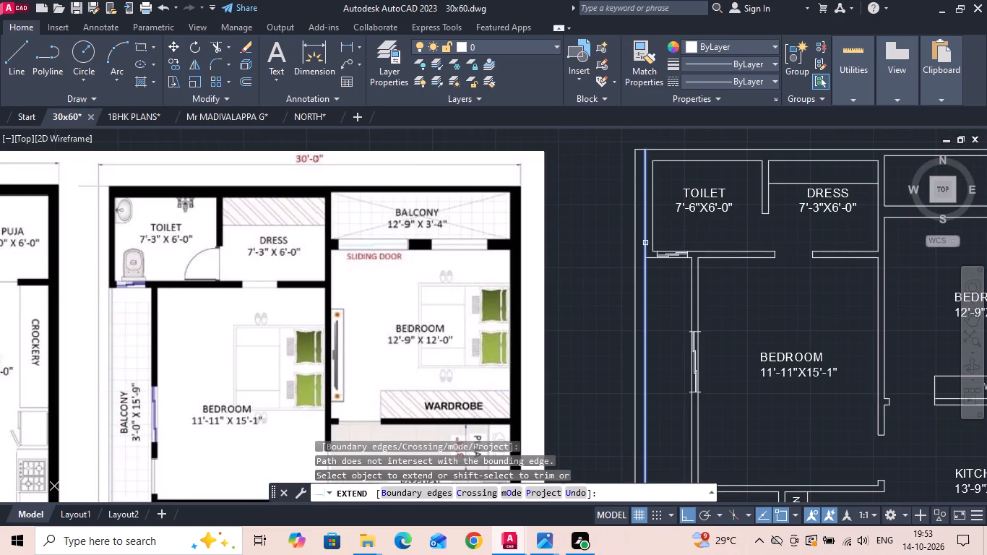
pyautogui.click(646, 242)
pyautogui.press('Escape')
# Measure the west balcony's clear width between the extended wall line and the bedroom's west partition.
pyautogui.click(350, 50)
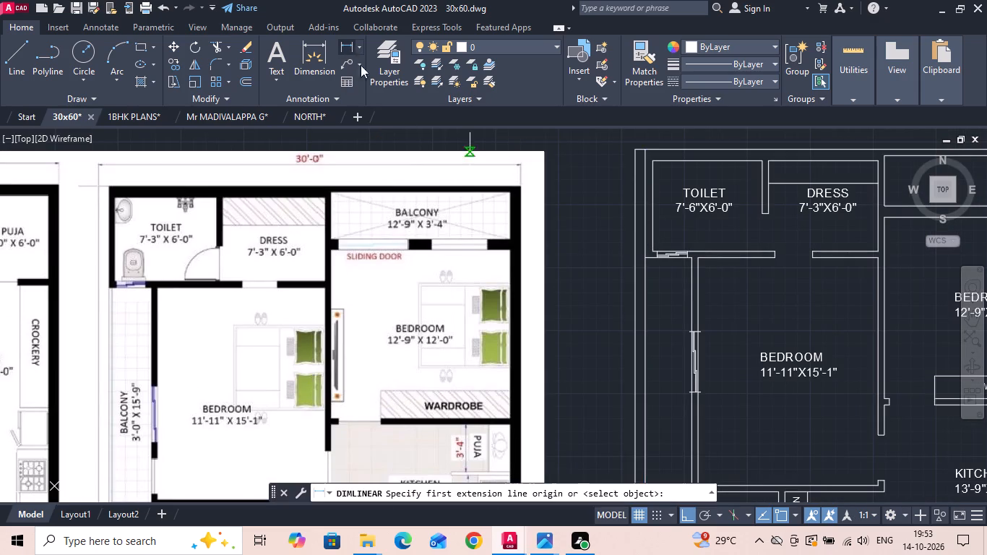
pyautogui.click(642, 304)
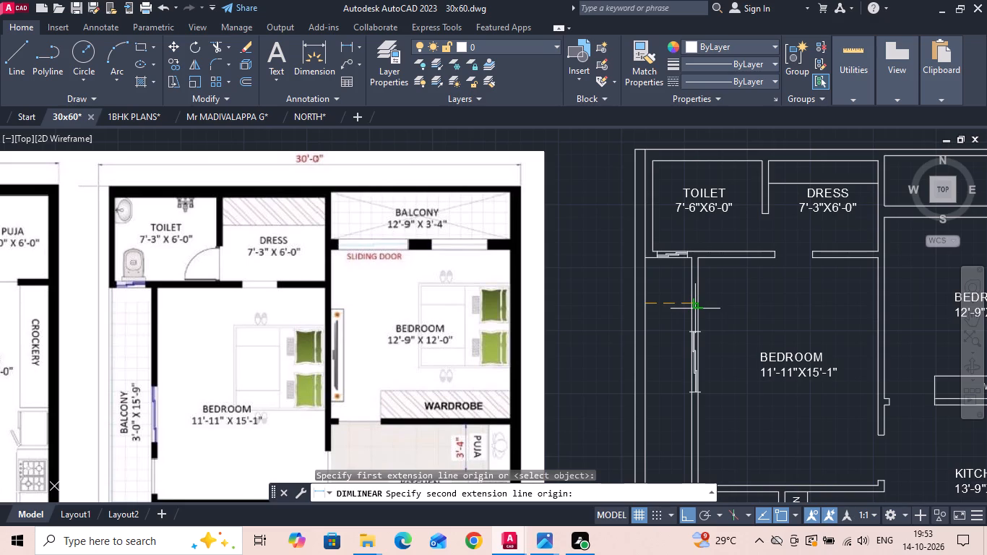
pyautogui.click(691, 303)
pyautogui.press('Escape')
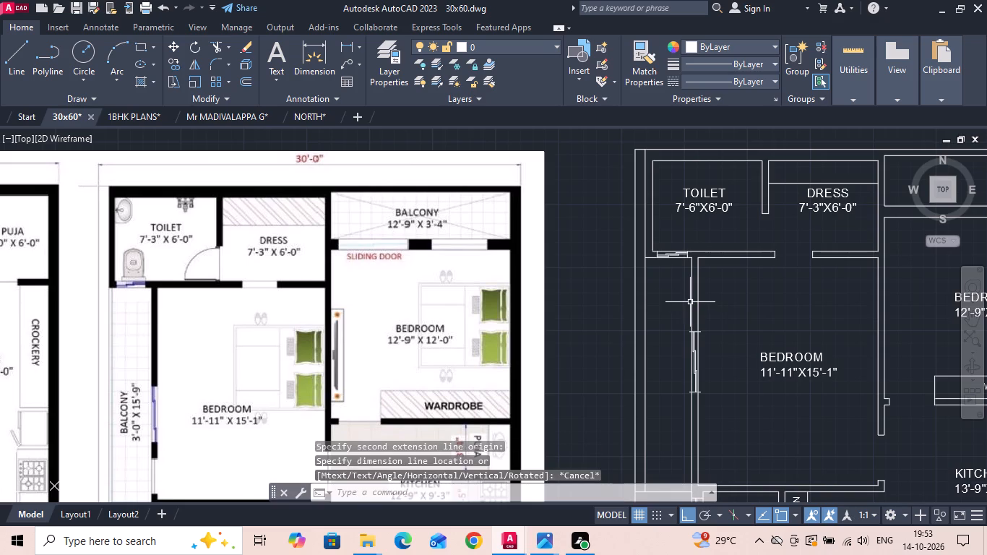
# Measure the upper toilet's inner width between its west wall and the dress partition.
pyautogui.scroll(1, 767, 175)
pyautogui.press('space')
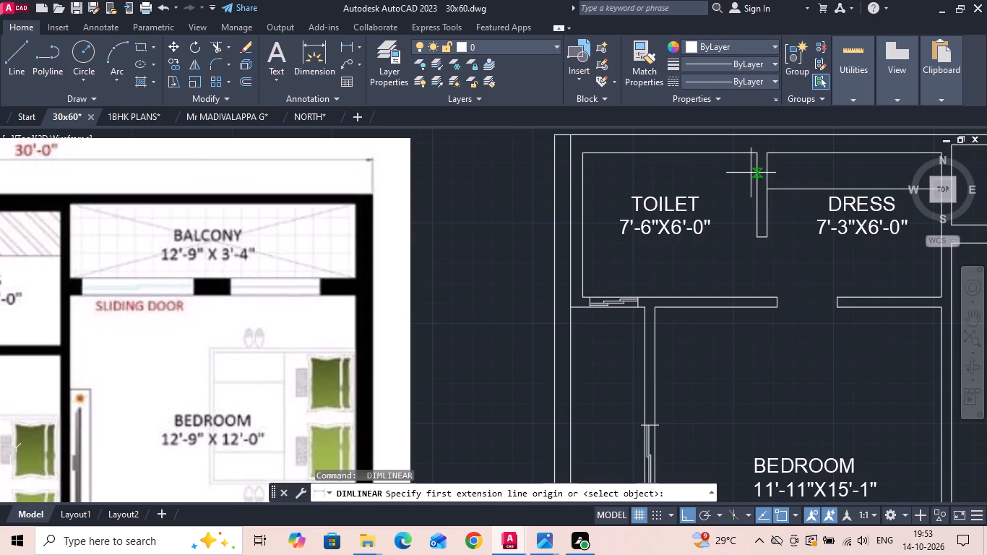
pyautogui.click(756, 173)
pyautogui.click(580, 173)
pyautogui.press('Escape')
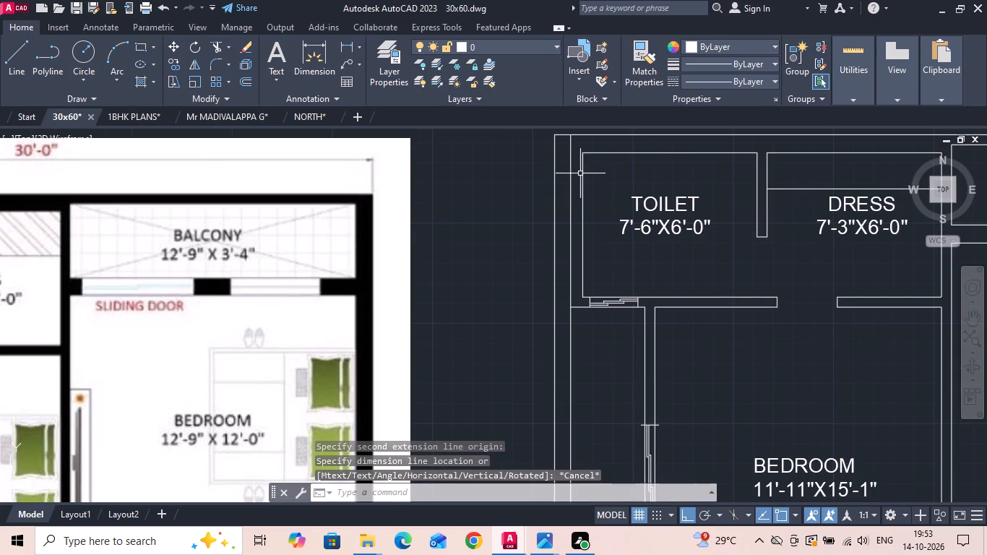
# Measure the thickness of the toilet's west wall and of the partition between the toilet and dress.
pyautogui.press('space')
pyautogui.click(582, 179)
pyautogui.click(571, 181)
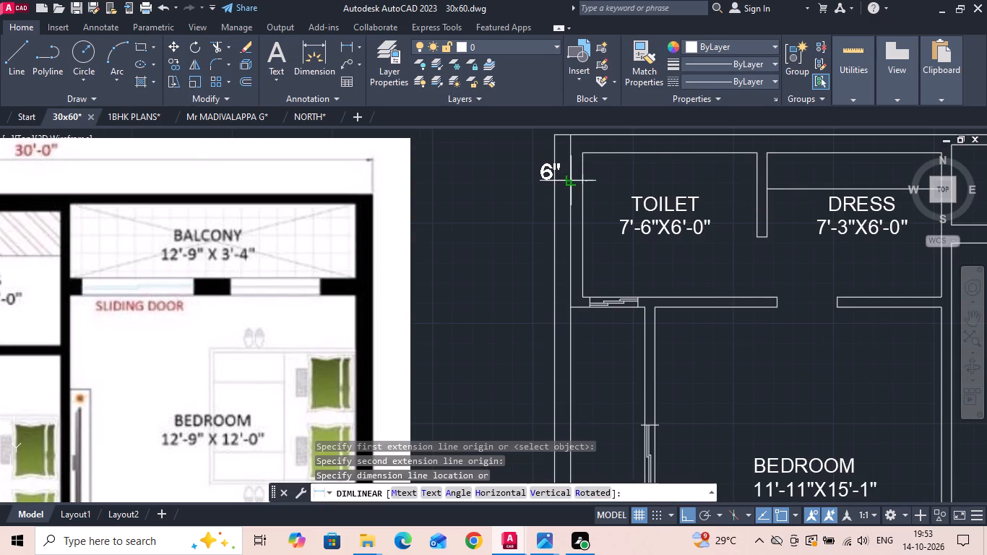
pyautogui.press('Escape')
pyautogui.press('space')
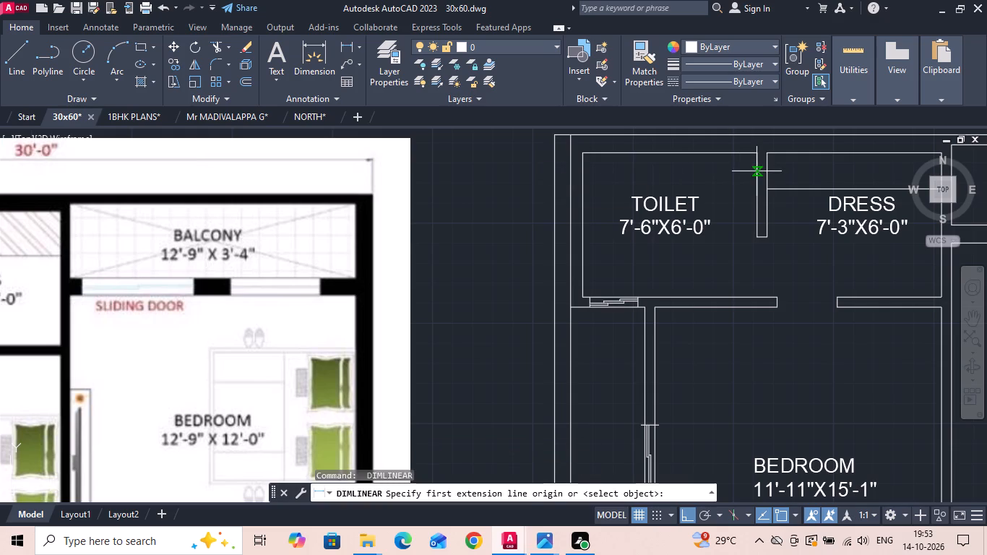
pyautogui.click(756, 171)
pyautogui.click(771, 171)
pyautogui.press('Escape')
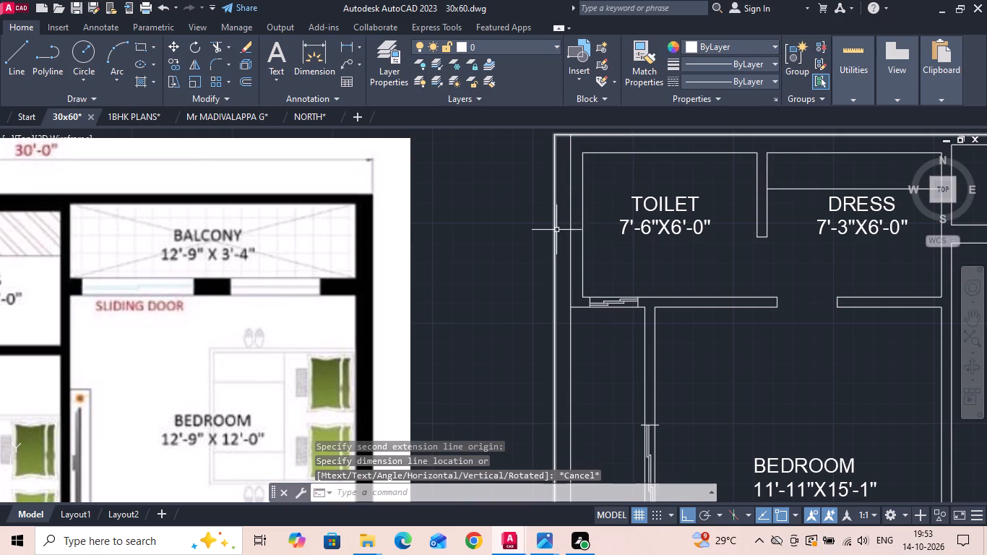
# Move the outer line of the toilet's west wall 1" east.
pyautogui.click(569, 222)
pyautogui.rightClick(609, 211)
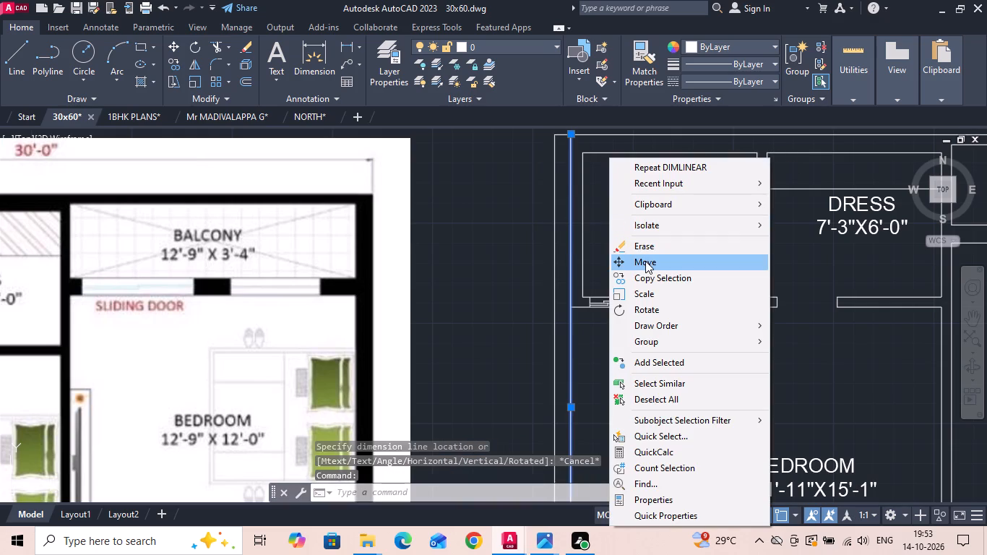
pyautogui.scroll(1, 645, 261)
pyautogui.click(646, 262)
pyautogui.moveTo(717, 379); pyautogui.dragTo(725, 382)
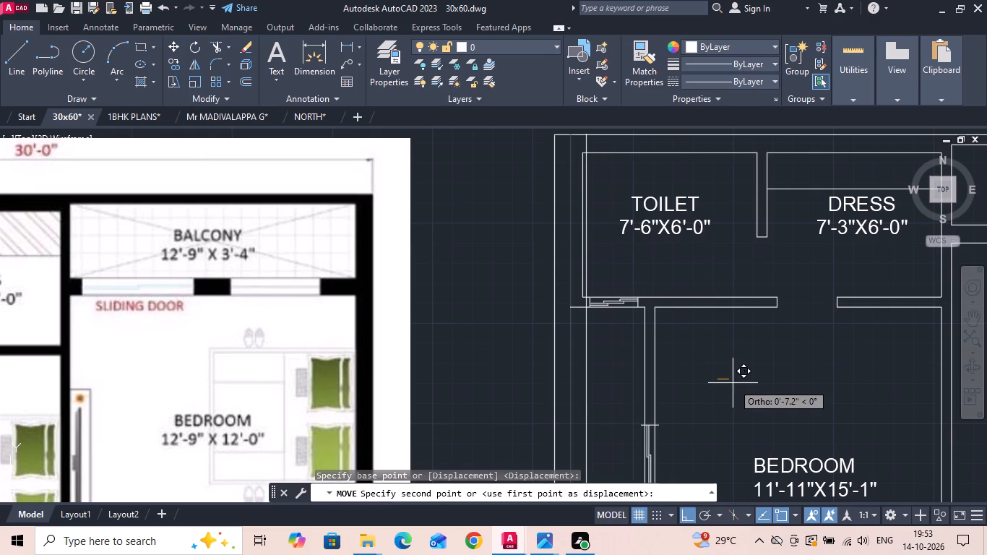
pyautogui.write('1')
pyautogui.press('space')
pyautogui.scroll(2, 637, 304)
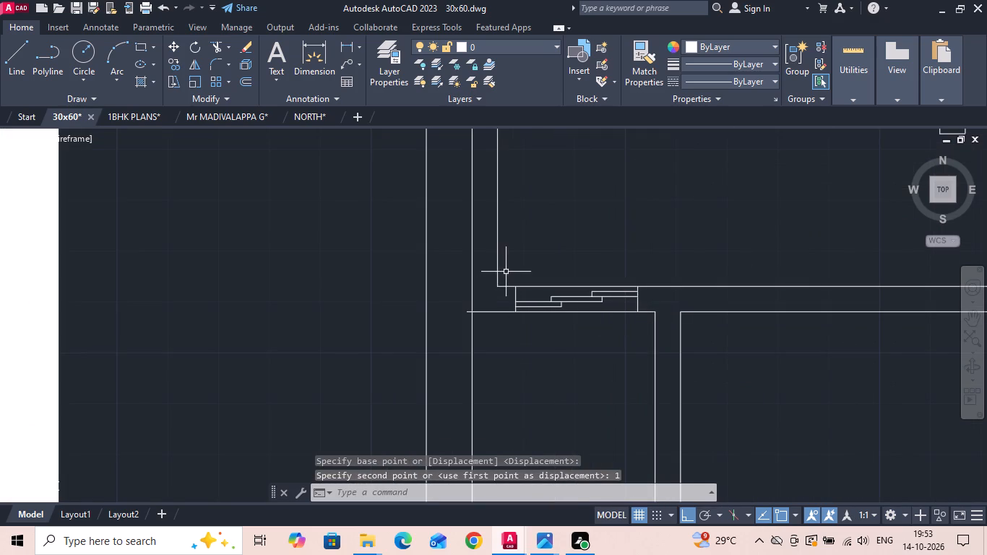
# Trim the stub of the toilet's south wall line that overhangs the moved west wall line.
pyautogui.click(507, 270)
pyautogui.press('Escape')
pyautogui.press('t')
pyautogui.press('r')
pyautogui.press('space')
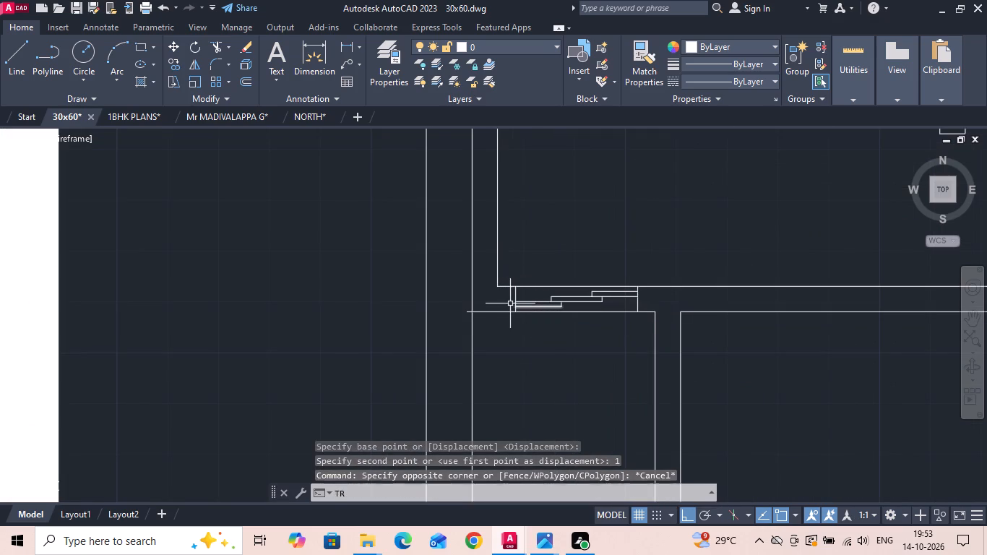
pyautogui.press('space')
pyautogui.click(466, 311)
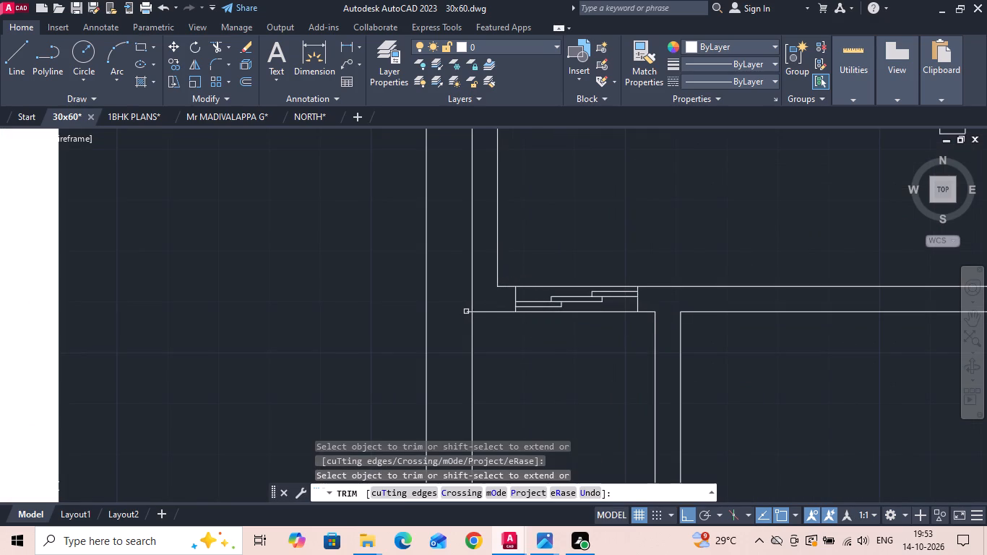
pyautogui.scroll(-2, 463, 345)
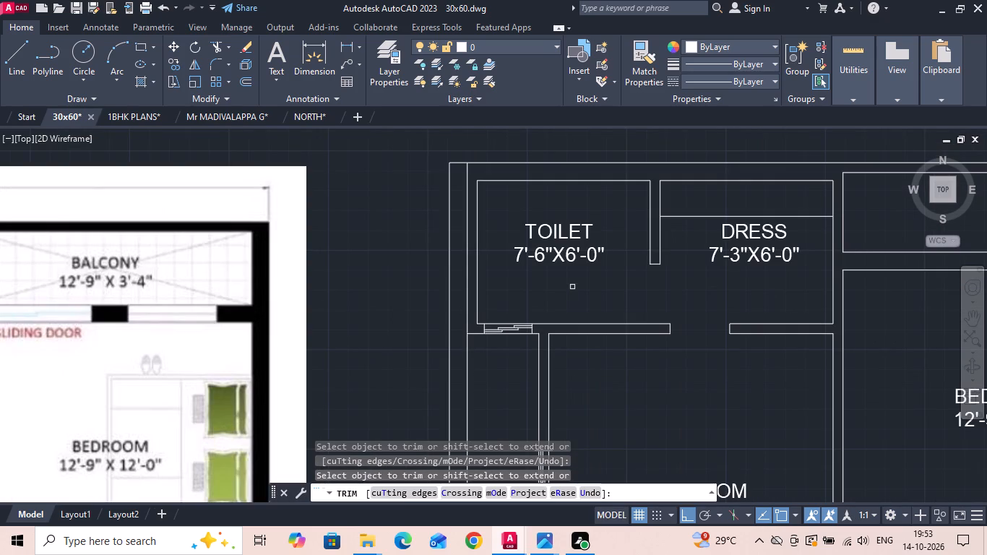
pyautogui.press('Escape')
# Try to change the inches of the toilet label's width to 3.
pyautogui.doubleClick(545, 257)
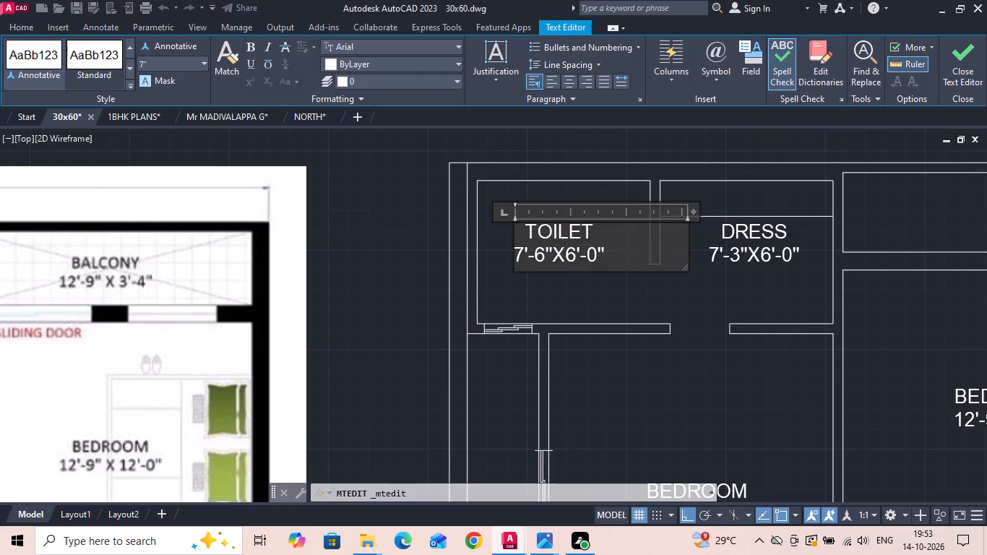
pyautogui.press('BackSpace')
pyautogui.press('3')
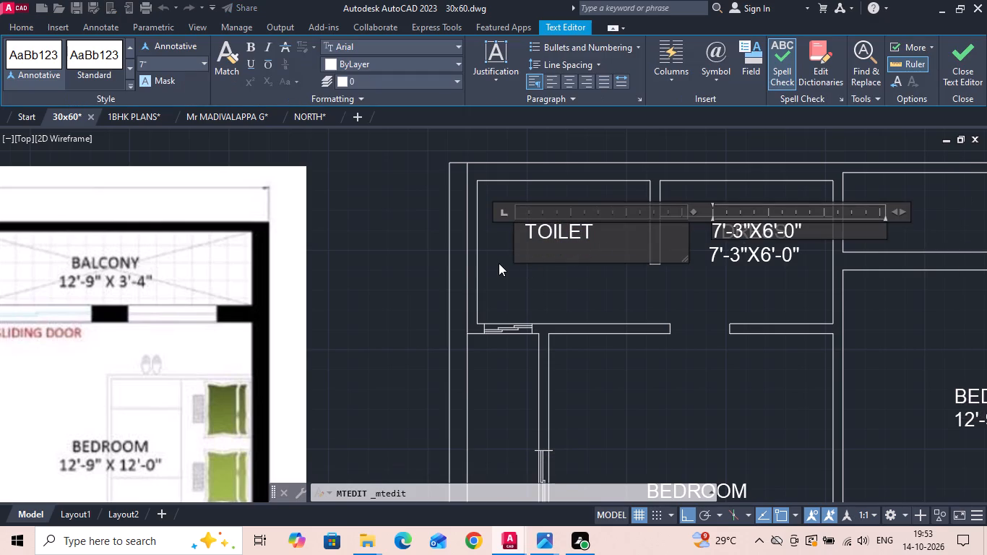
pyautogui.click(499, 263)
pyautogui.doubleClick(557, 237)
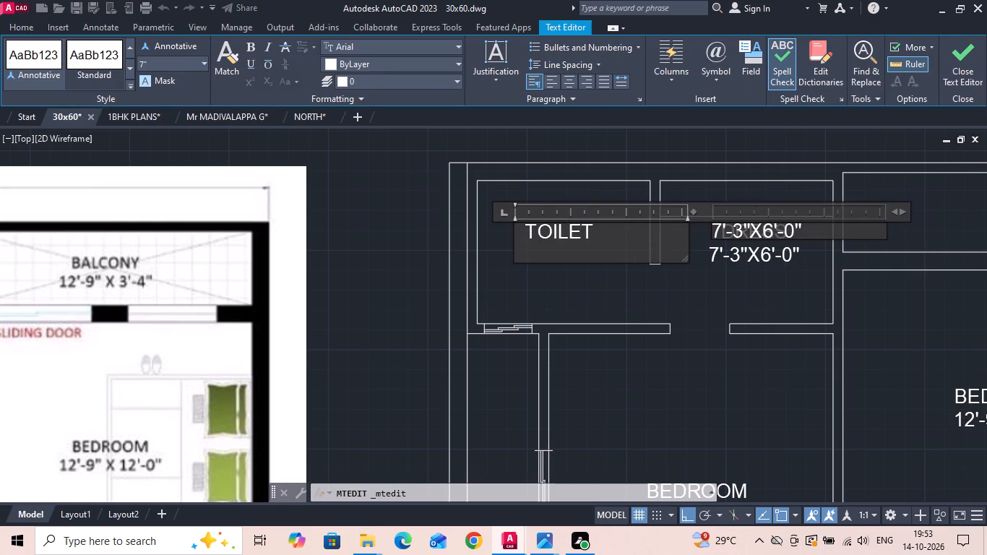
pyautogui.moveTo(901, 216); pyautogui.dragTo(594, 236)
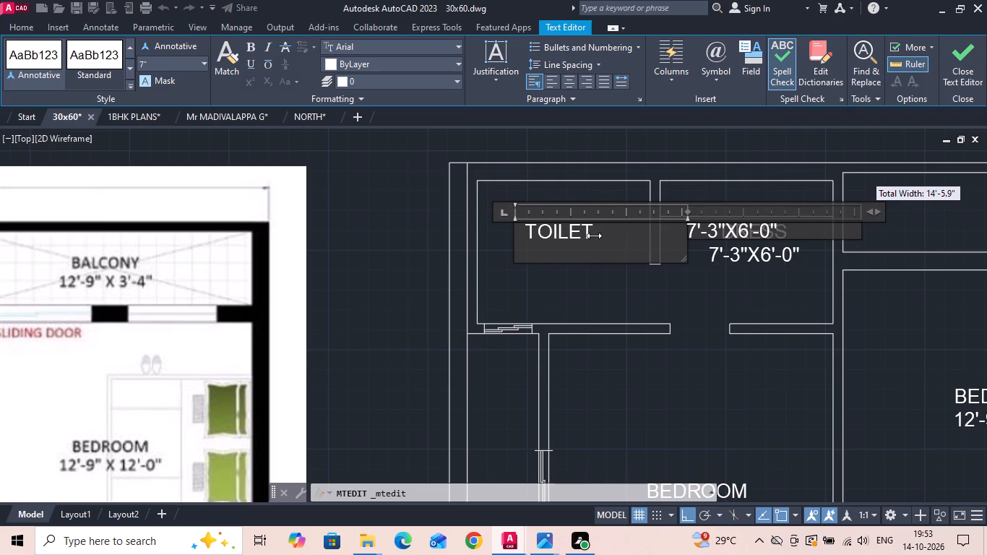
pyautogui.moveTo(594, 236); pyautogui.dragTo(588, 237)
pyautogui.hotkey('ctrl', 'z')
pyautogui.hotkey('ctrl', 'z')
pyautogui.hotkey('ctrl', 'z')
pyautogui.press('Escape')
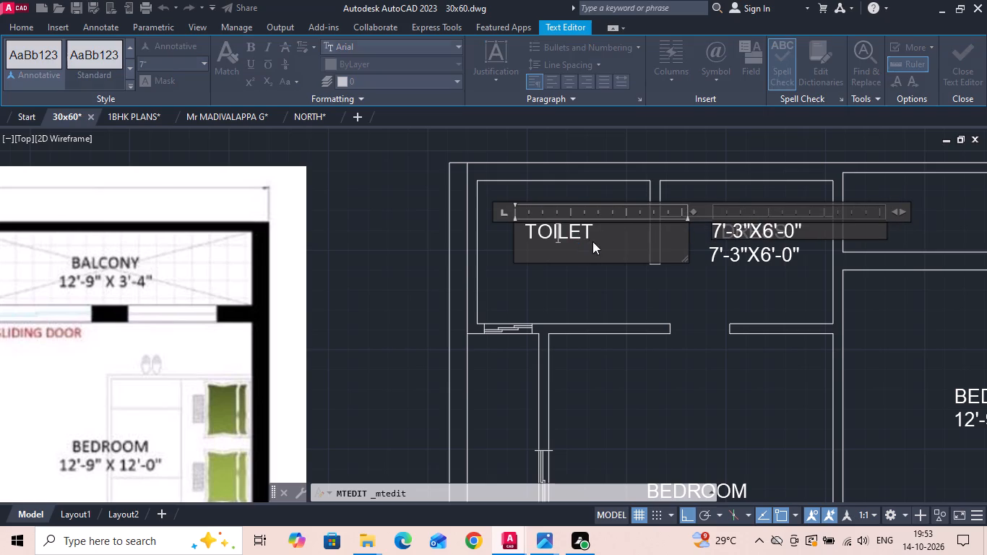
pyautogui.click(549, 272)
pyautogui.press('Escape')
# Erase the upper toilet's label text.
pyautogui.click(582, 234)
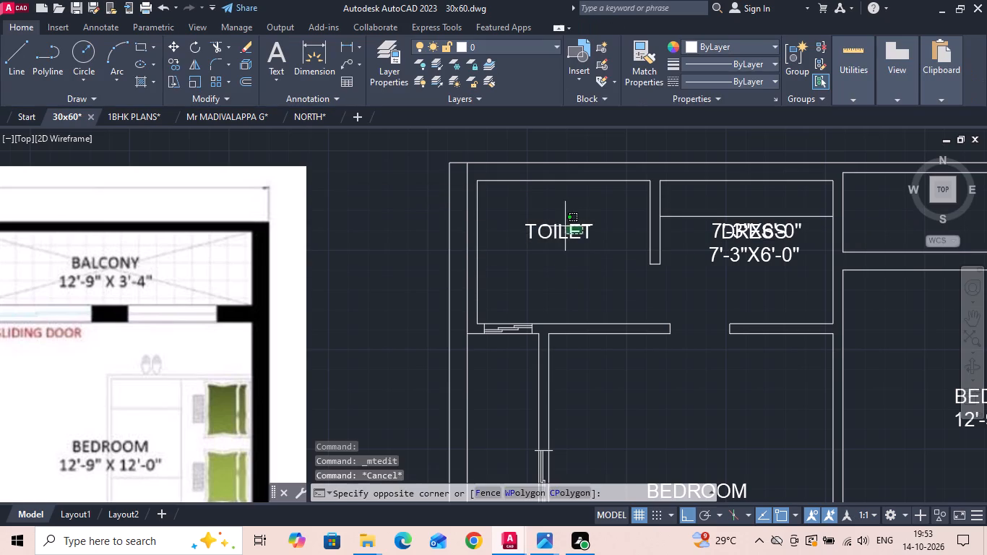
pyautogui.click(552, 218)
pyautogui.press('Delete')
# Copy the DRESS 7'-3"X6'-0" label west into the upper toilet.
pyautogui.click(722, 251)
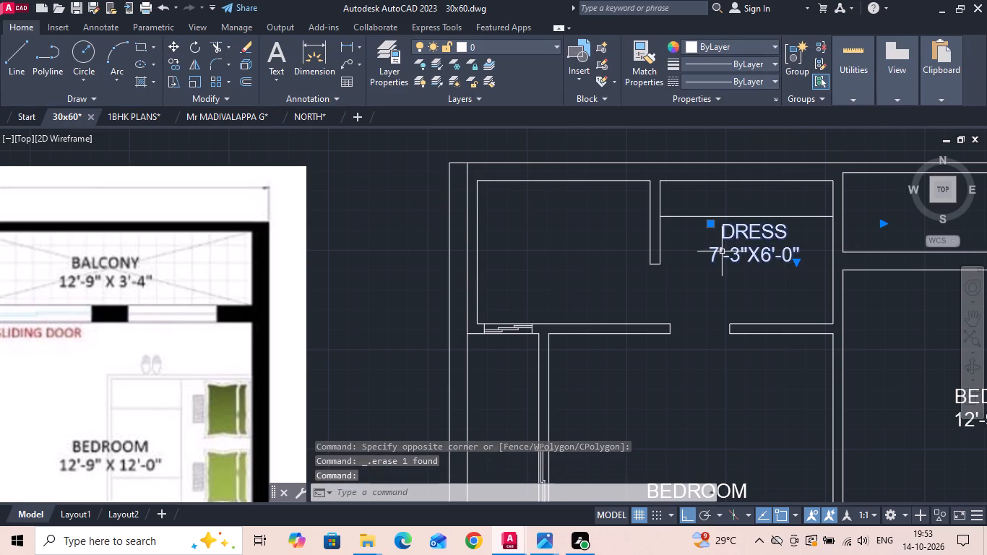
pyautogui.rightClick(722, 251)
pyautogui.click(741, 275)
pyautogui.click(746, 276)
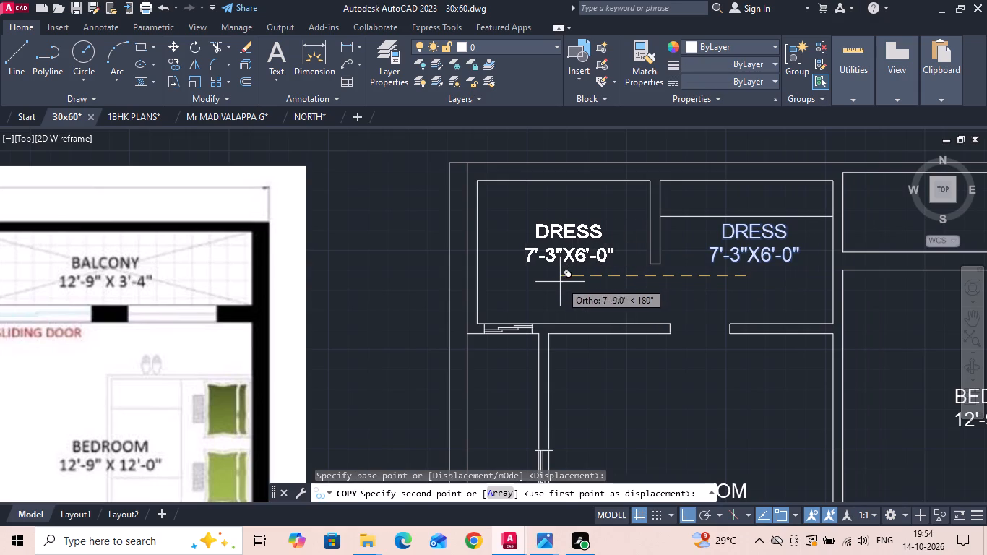
pyautogui.click(560, 282)
pyautogui.press('Escape')
# Replace the name in the copied label with TOILET.
pyautogui.doubleClick(557, 223)
pyautogui.moveTo(618, 234); pyautogui.dragTo(577, 237)
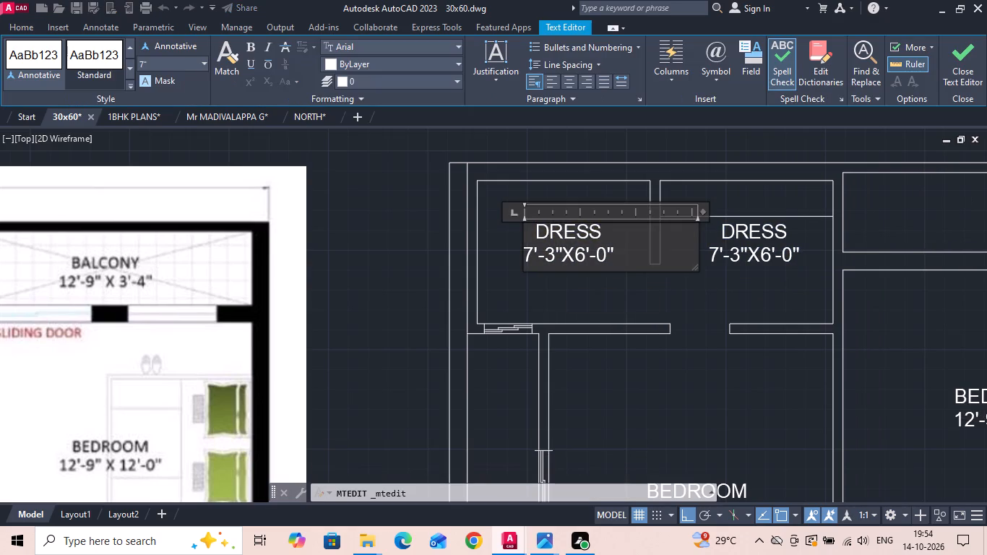
pyautogui.moveTo(577, 237); pyautogui.dragTo(504, 237)
pyautogui.press('BackSpace')
pyautogui.write('TOILET')
pyautogui.press('Return')
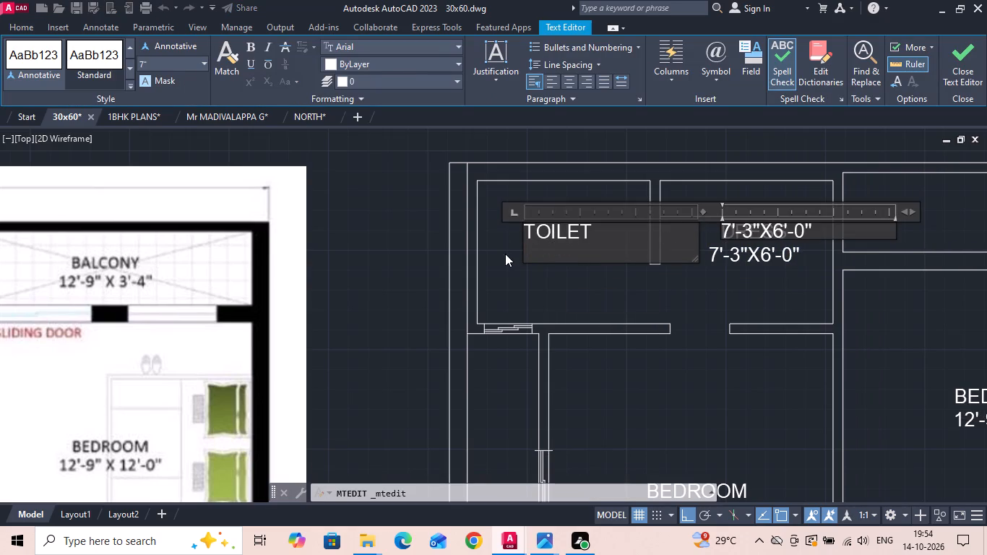
pyautogui.press('Return')
pyautogui.click(598, 278)
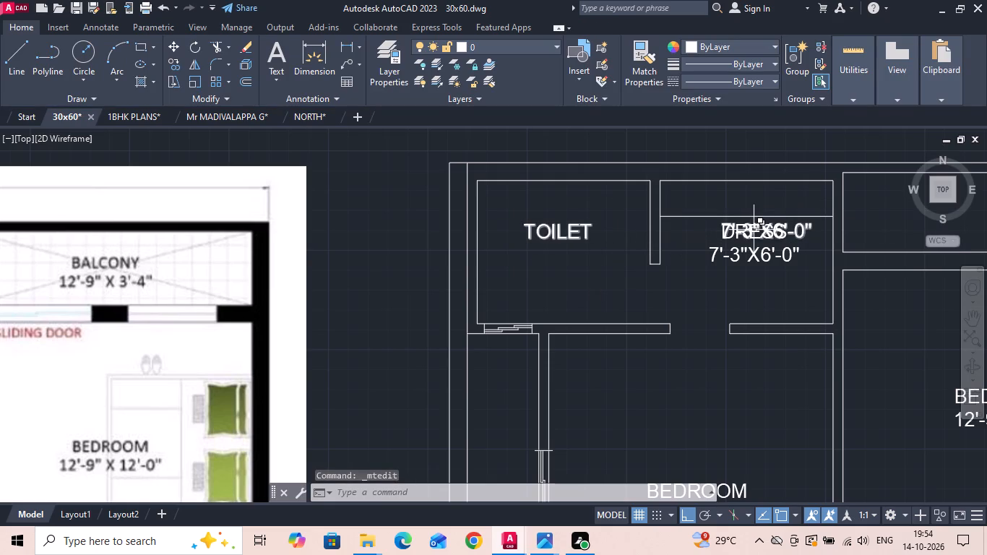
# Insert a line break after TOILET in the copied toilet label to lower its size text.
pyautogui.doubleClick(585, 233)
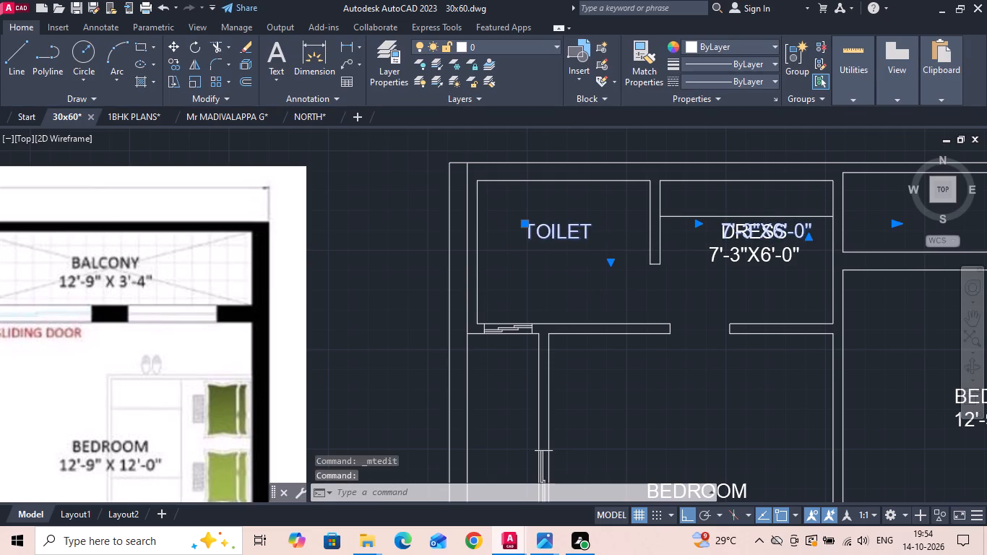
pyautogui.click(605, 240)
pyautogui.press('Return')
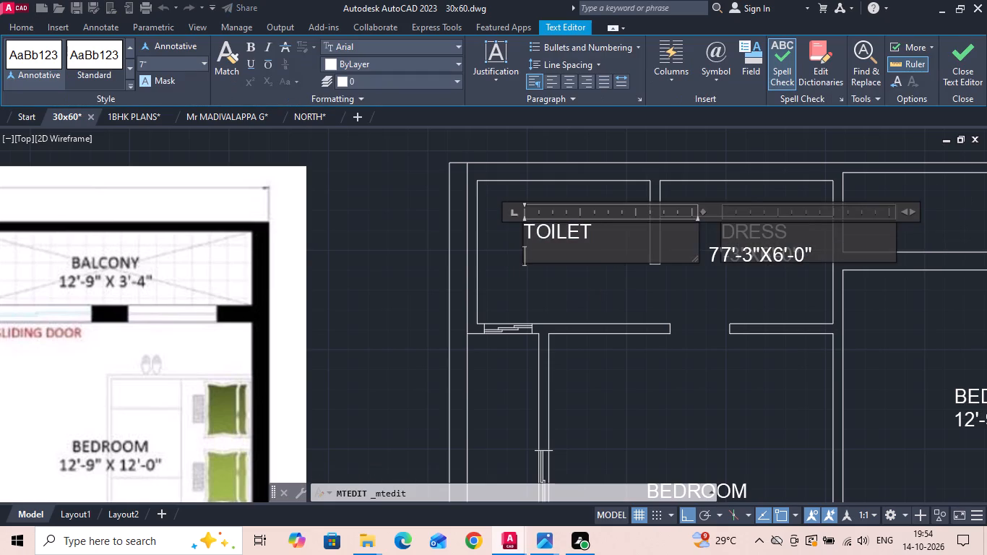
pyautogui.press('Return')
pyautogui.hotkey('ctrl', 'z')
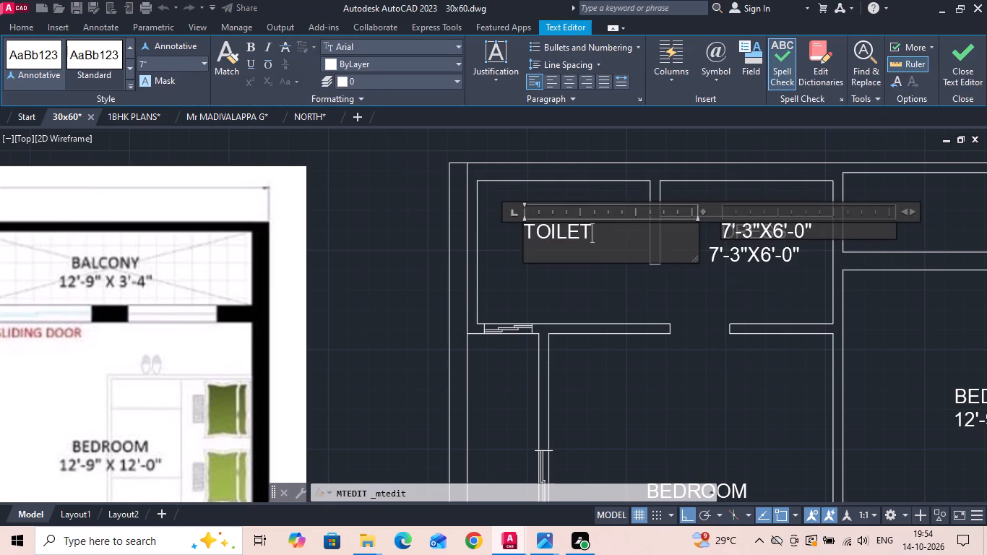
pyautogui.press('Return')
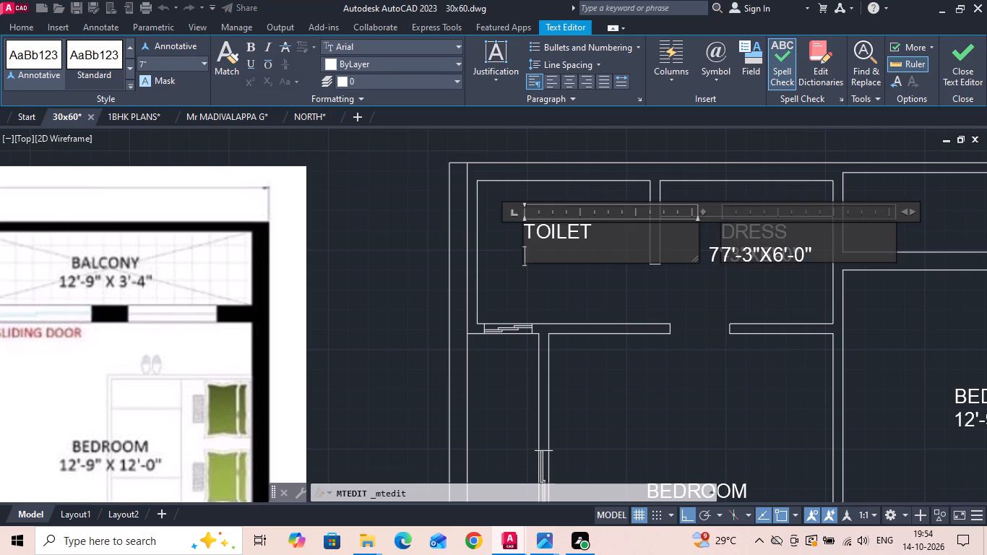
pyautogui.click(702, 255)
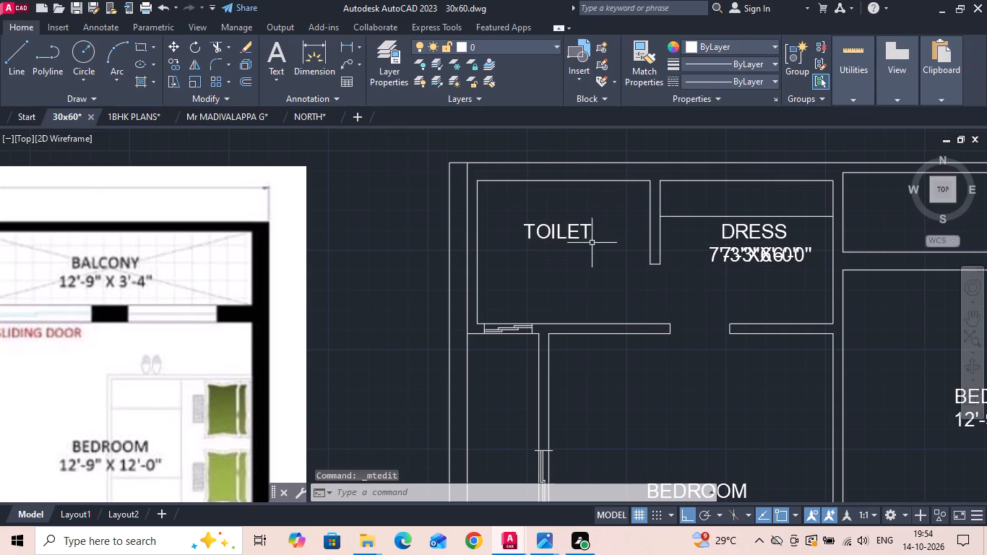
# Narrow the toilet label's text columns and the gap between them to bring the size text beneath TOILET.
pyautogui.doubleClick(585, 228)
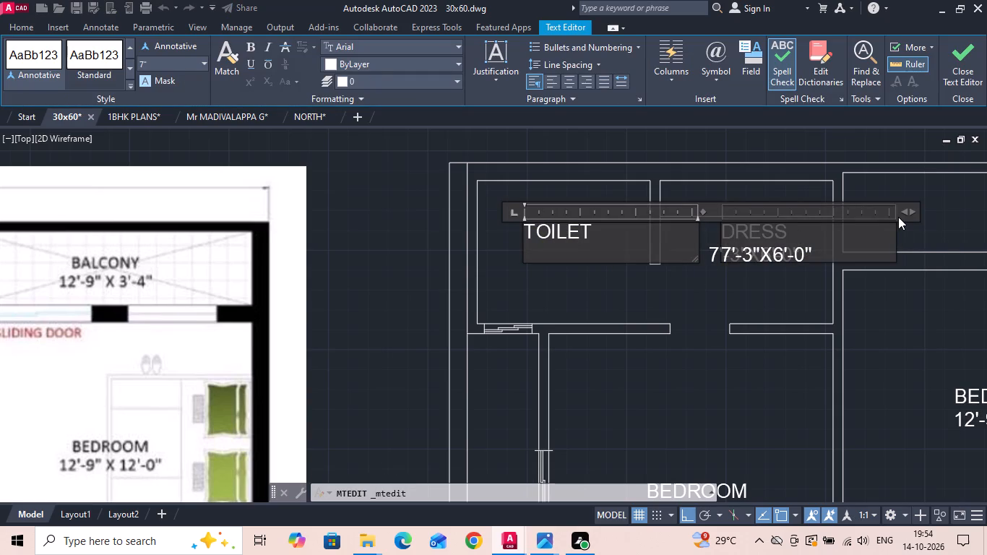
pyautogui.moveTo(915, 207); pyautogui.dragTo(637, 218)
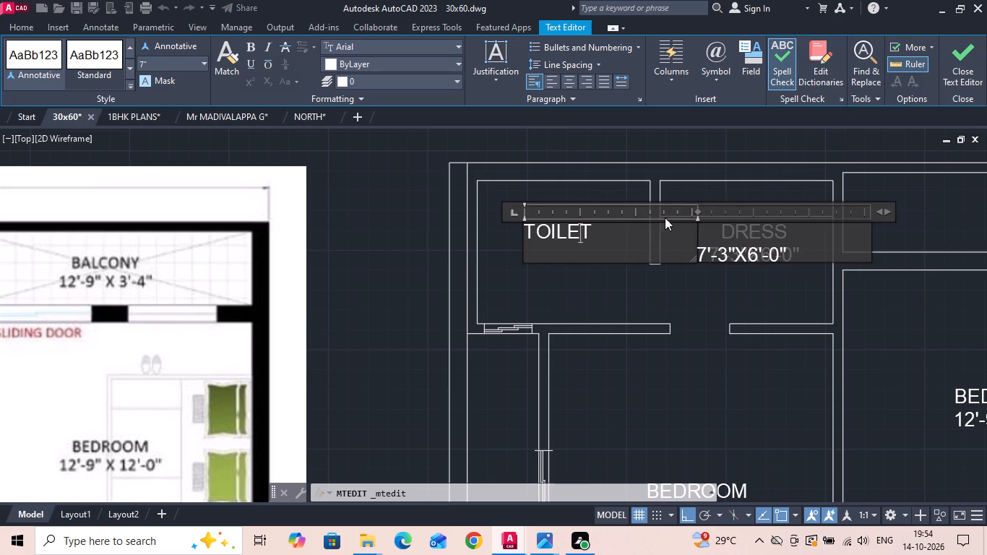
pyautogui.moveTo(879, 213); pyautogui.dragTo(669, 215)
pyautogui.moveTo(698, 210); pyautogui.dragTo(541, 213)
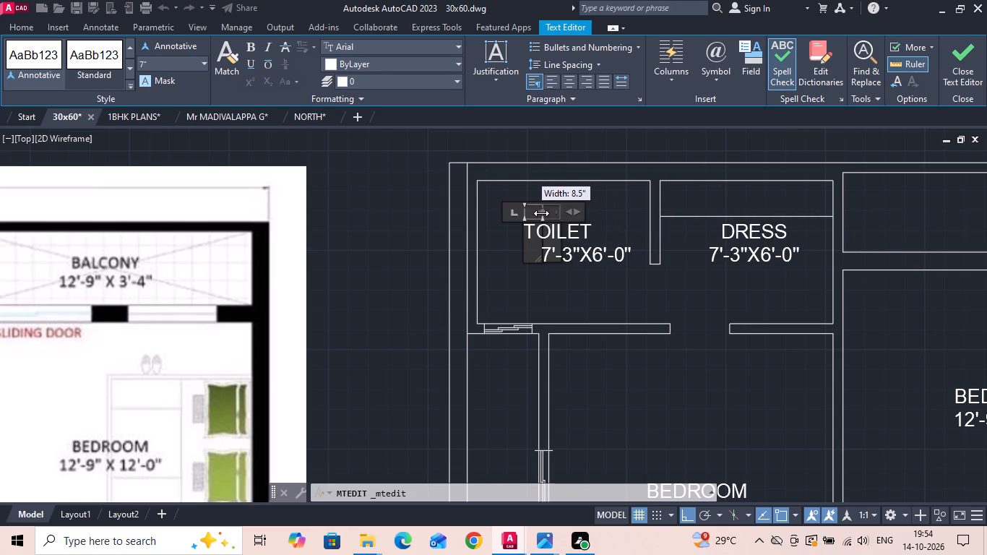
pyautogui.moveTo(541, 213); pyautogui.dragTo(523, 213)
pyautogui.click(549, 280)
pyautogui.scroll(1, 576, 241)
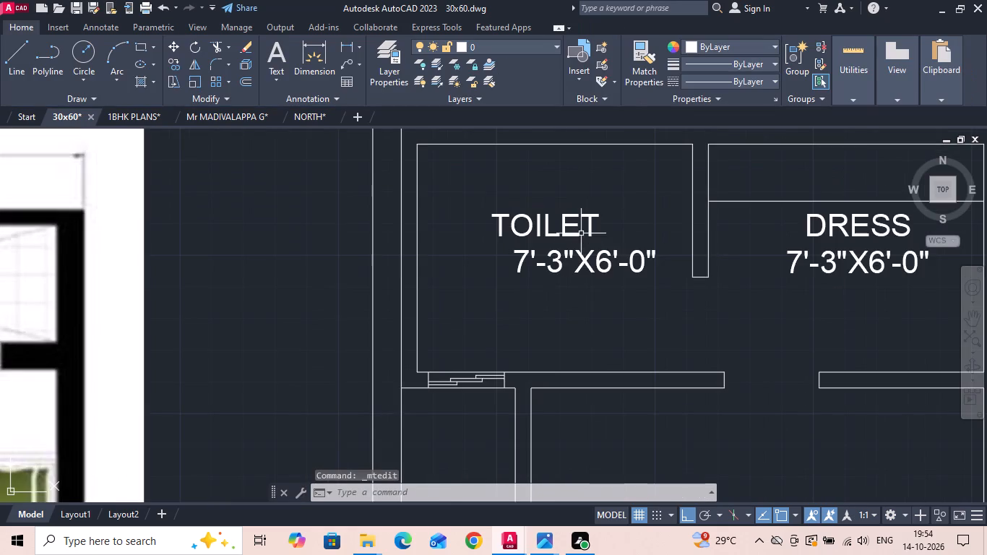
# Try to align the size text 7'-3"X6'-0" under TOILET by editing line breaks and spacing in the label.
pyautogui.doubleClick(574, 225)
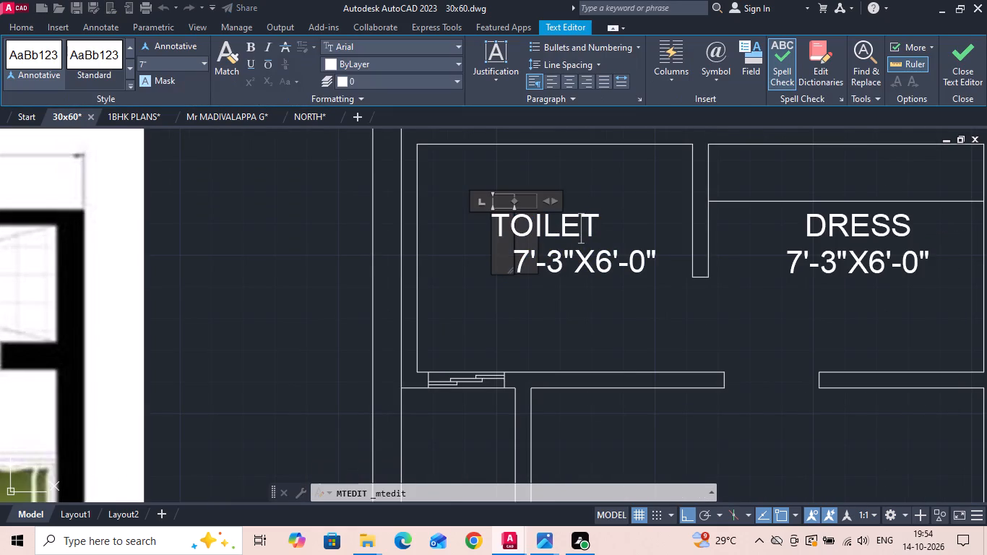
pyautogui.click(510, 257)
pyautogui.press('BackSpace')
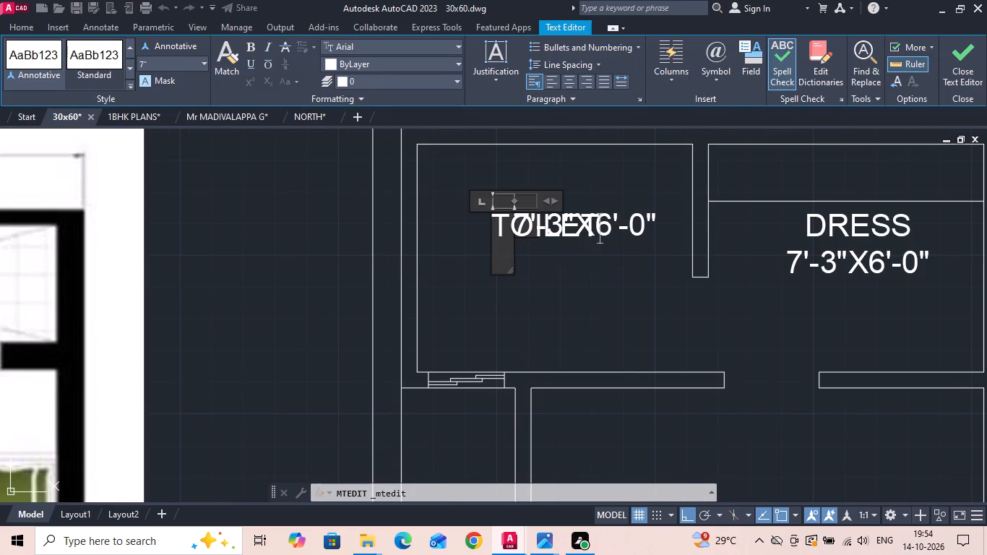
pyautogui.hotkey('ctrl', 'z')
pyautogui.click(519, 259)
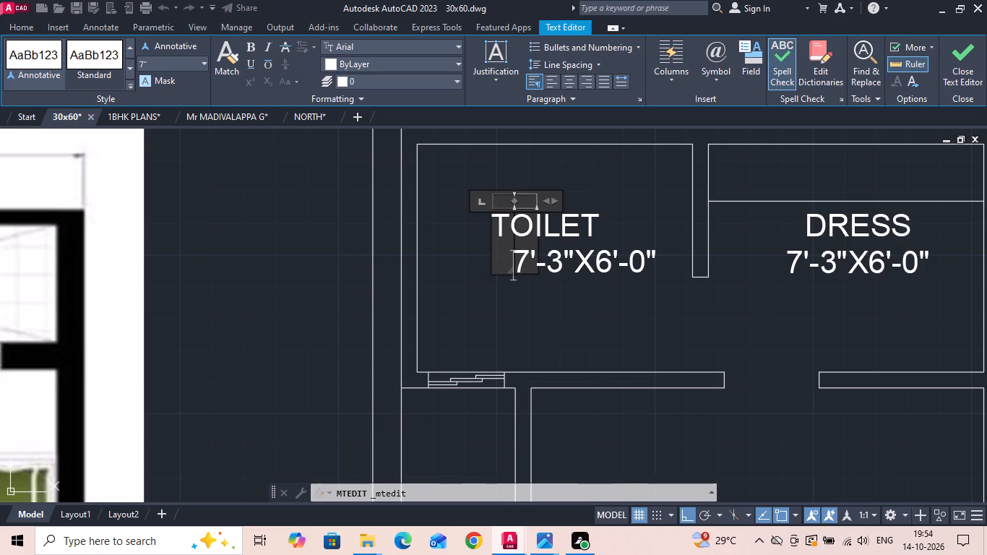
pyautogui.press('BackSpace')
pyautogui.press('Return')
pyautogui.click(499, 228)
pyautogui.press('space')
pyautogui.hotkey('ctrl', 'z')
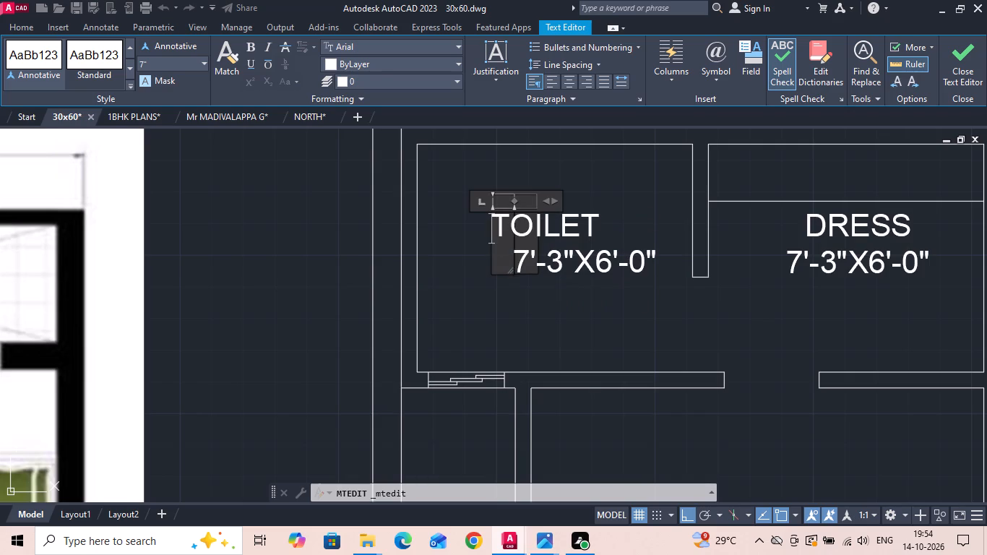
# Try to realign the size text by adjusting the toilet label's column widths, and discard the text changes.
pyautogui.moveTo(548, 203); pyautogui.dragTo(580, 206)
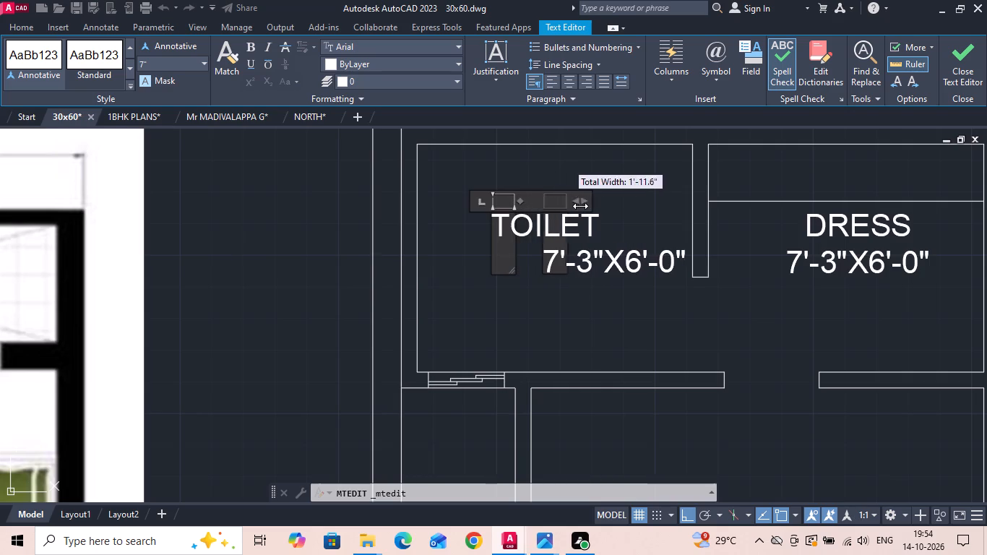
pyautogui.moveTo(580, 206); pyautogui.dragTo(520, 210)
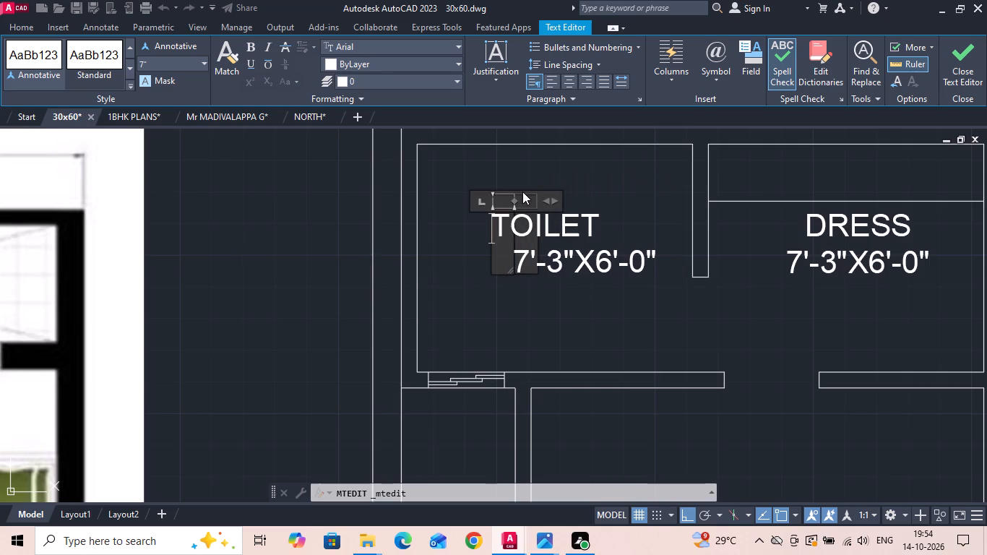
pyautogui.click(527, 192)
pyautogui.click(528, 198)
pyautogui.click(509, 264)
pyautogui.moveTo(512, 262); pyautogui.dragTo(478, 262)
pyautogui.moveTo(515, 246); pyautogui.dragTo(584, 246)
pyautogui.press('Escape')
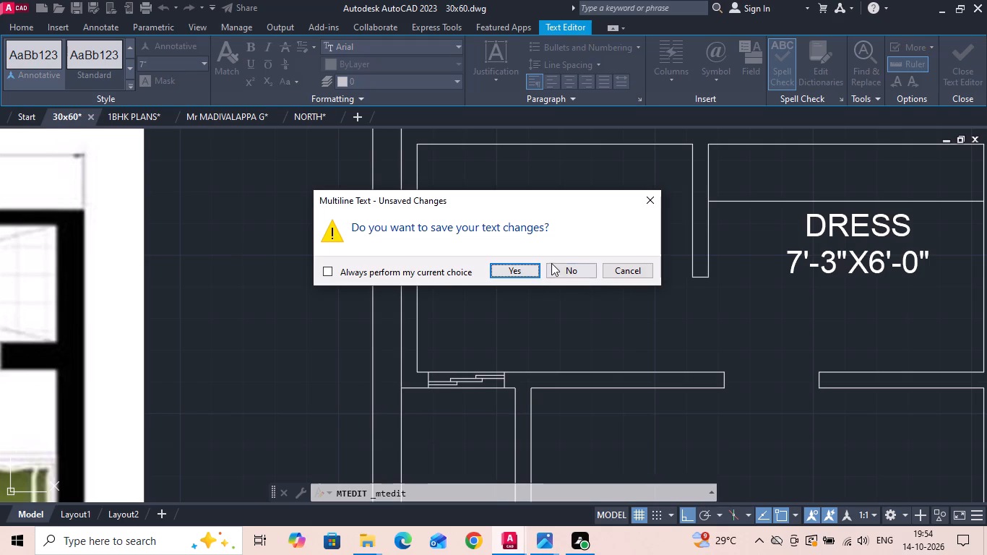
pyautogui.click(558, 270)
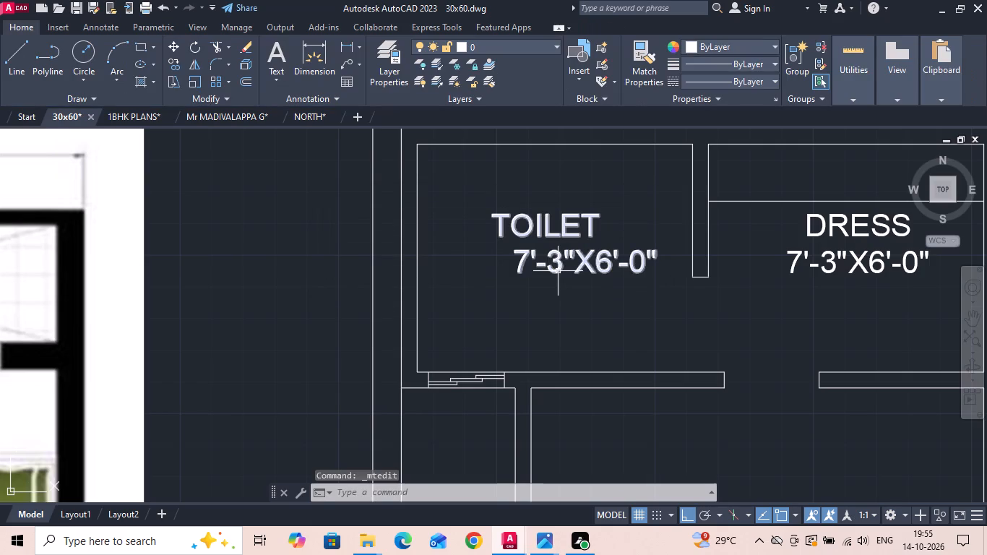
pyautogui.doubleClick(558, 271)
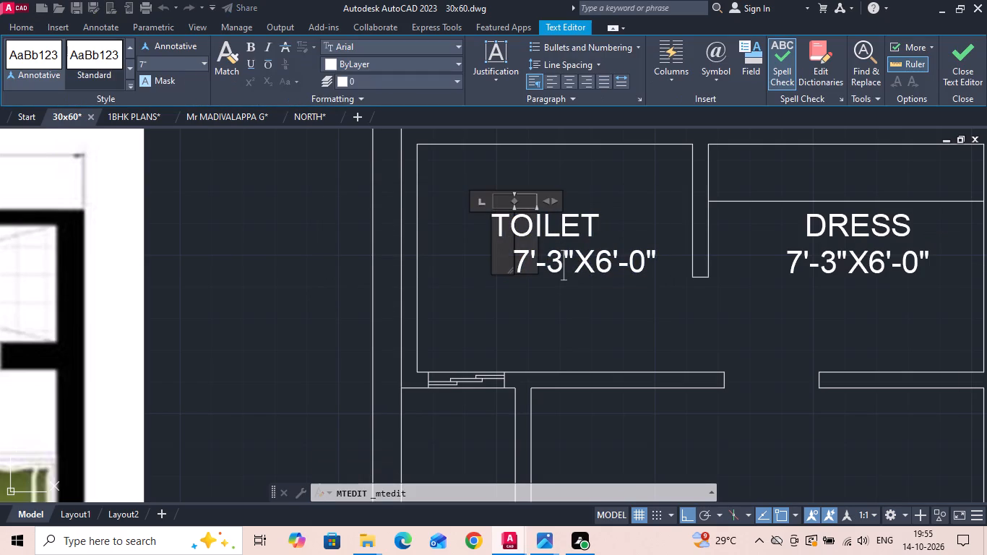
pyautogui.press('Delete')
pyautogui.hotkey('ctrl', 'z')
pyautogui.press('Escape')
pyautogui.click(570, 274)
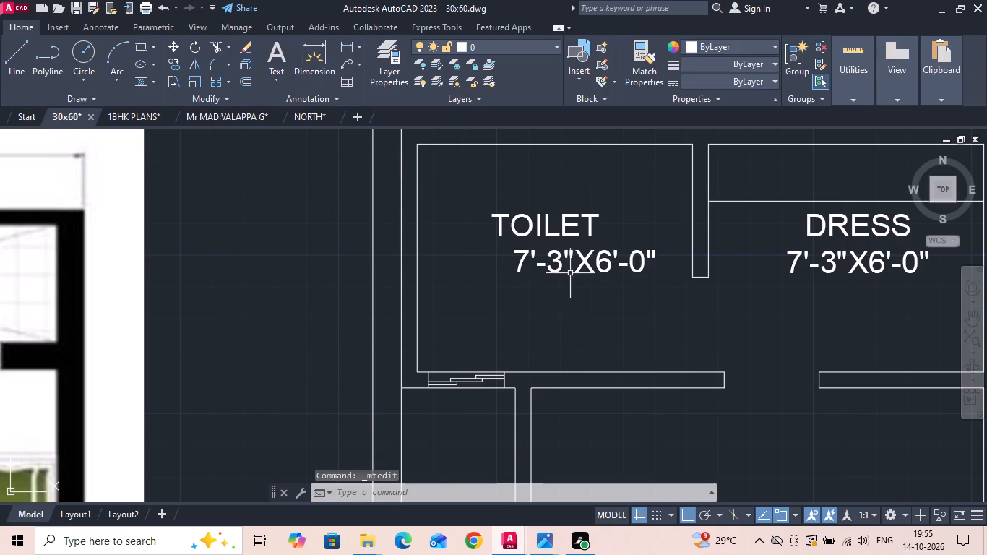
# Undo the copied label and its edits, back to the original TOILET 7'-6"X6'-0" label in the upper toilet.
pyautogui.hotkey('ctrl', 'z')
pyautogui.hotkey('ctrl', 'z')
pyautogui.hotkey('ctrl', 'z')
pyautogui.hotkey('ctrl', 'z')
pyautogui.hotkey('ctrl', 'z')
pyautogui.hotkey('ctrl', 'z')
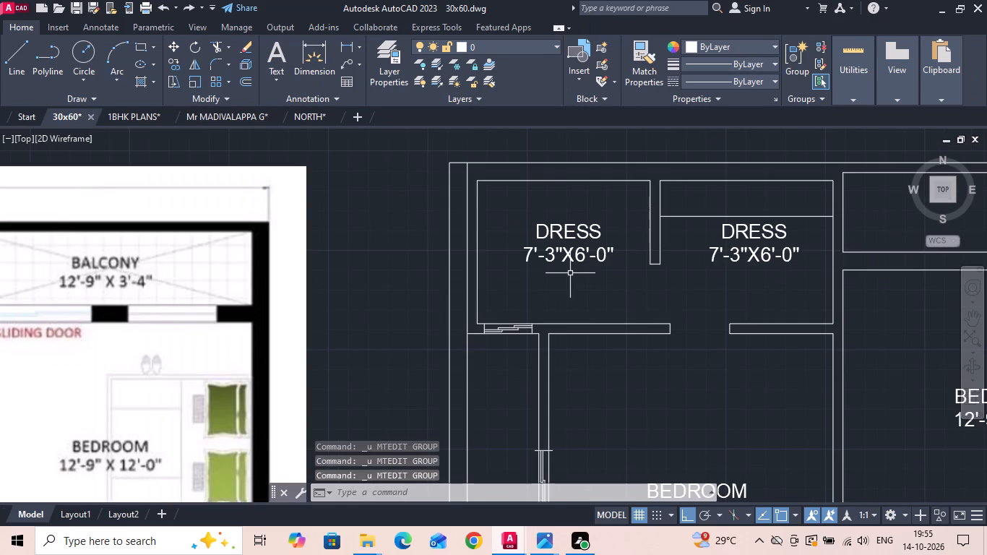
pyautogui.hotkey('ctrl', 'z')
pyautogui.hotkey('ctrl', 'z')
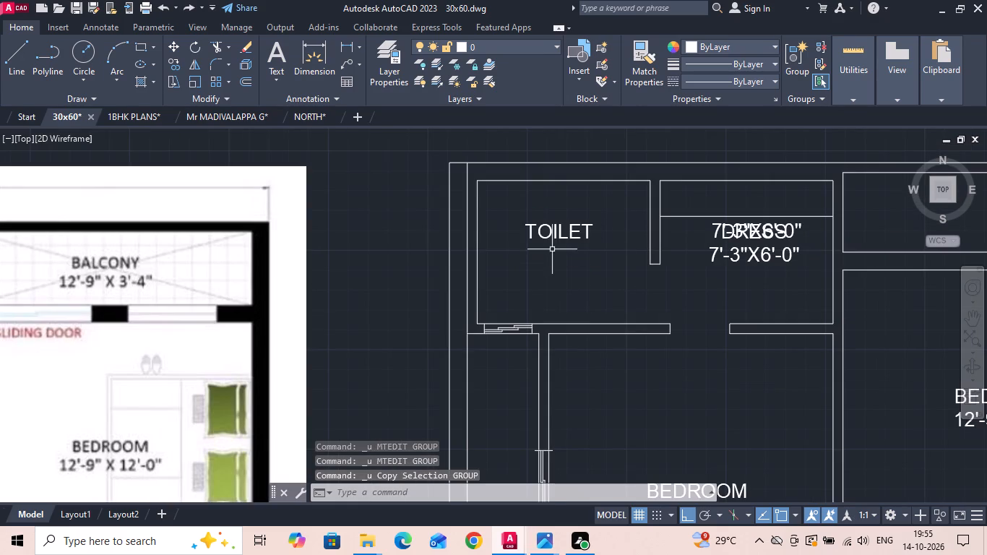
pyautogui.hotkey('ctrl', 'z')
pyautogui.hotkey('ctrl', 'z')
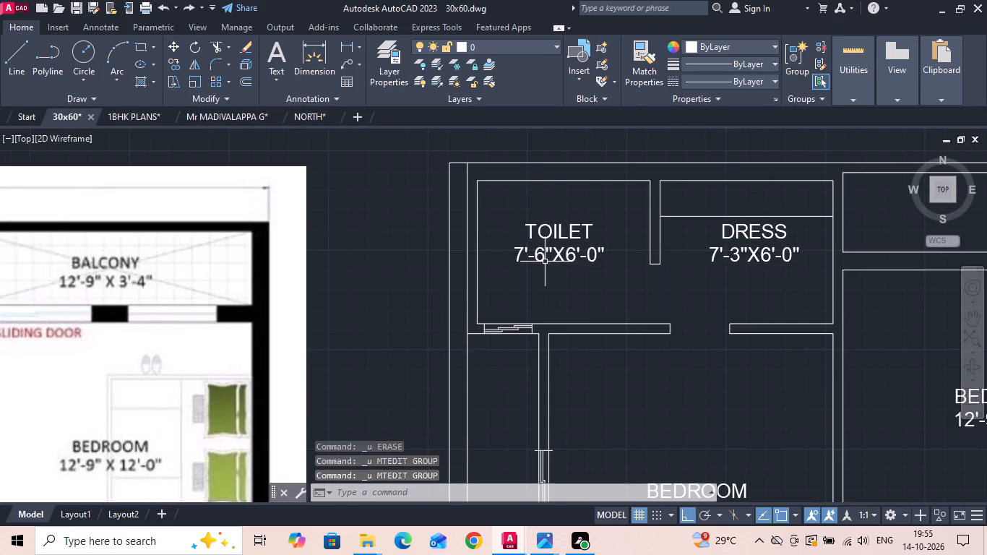
# Change the inches of the upper toilet label's width to 3 so its size reads 7'-3"X6'-0".
pyautogui.doubleClick(545, 262)
pyautogui.press('BackSpace')
pyautogui.press('3')
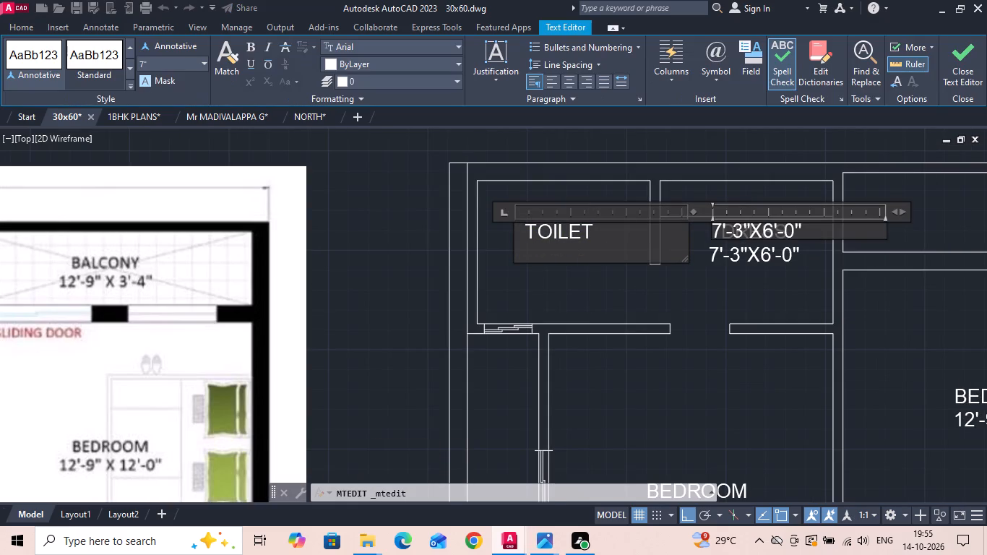
pyautogui.press('Return')
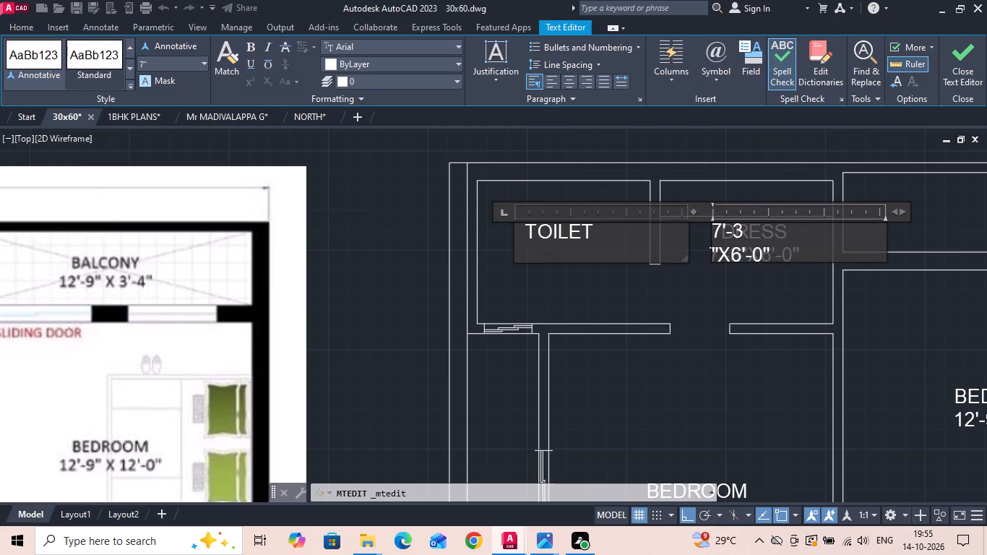
pyautogui.hotkey('ctrl', 'z')
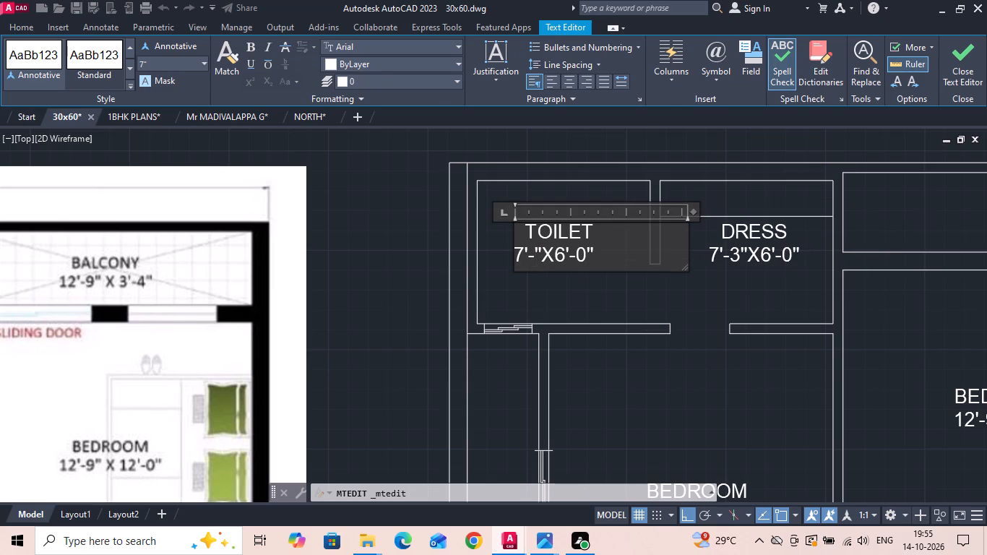
pyautogui.press('3')
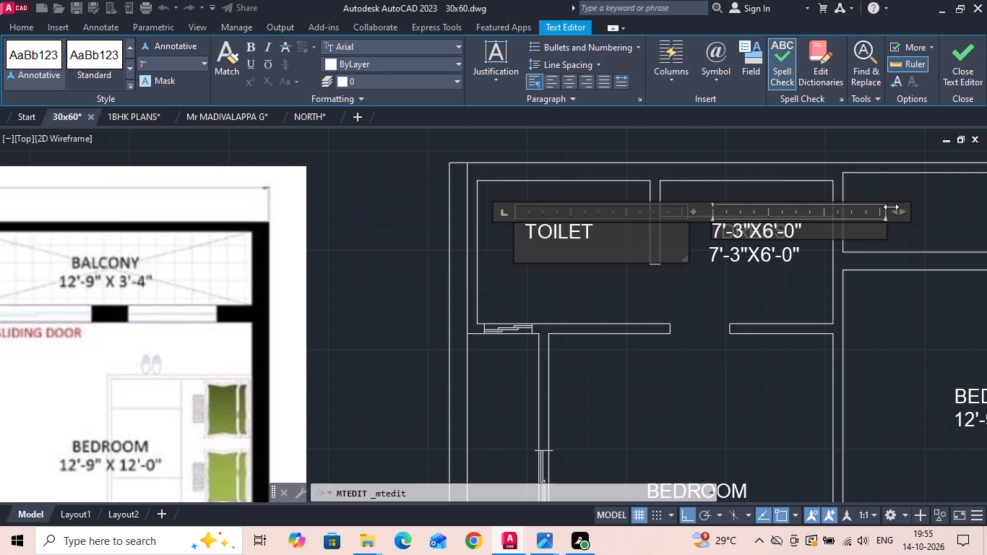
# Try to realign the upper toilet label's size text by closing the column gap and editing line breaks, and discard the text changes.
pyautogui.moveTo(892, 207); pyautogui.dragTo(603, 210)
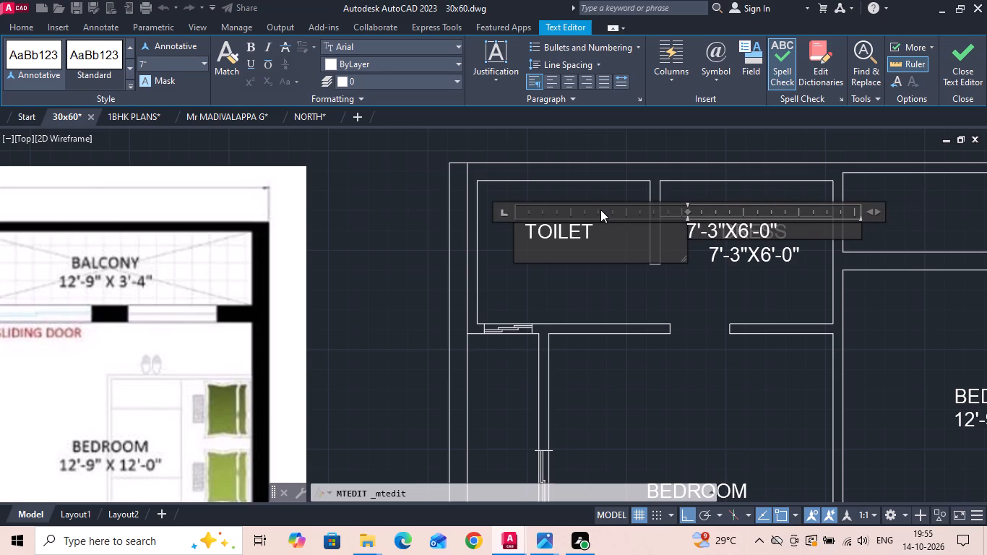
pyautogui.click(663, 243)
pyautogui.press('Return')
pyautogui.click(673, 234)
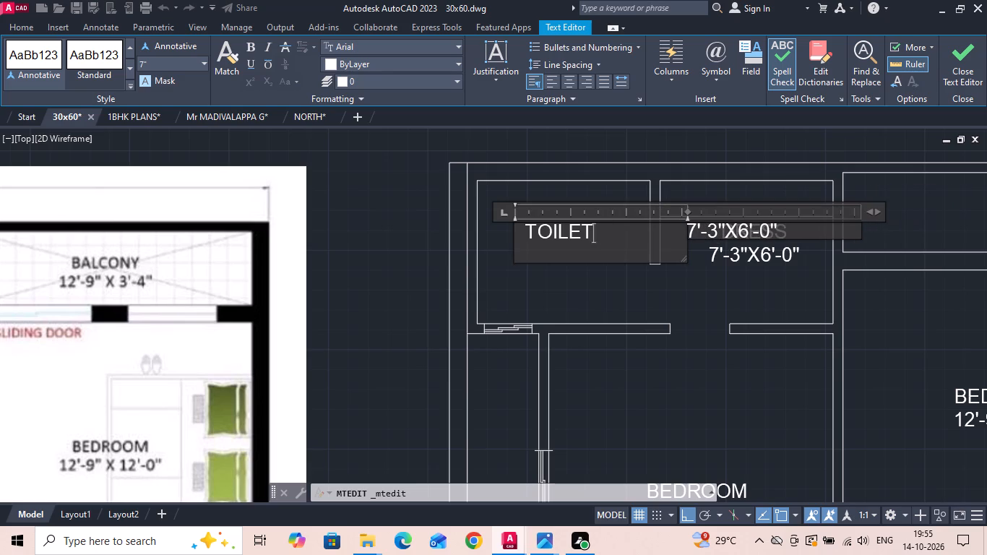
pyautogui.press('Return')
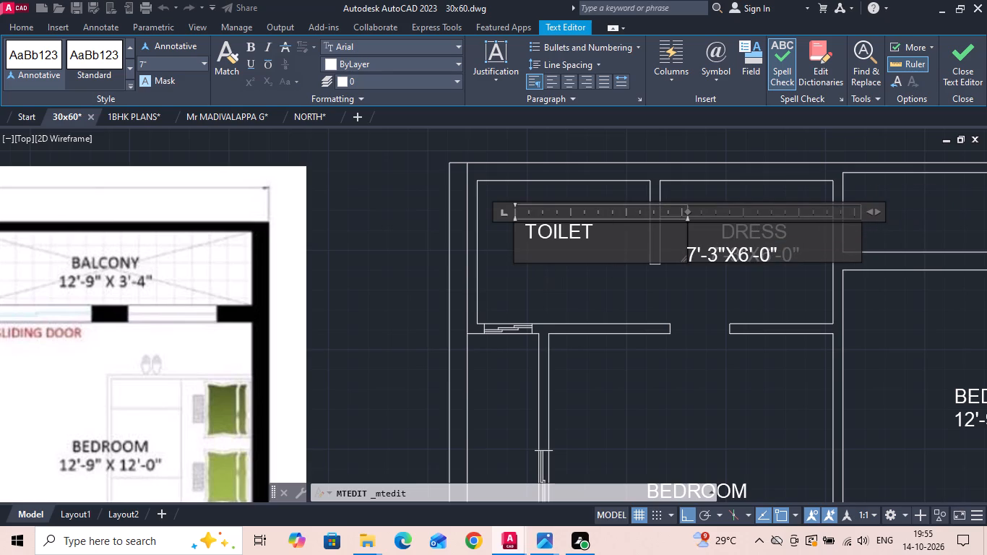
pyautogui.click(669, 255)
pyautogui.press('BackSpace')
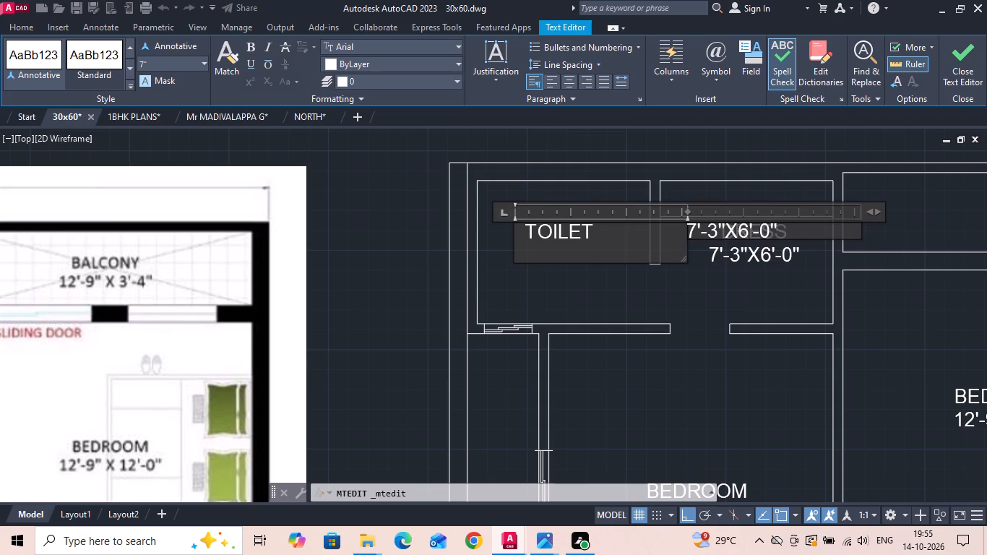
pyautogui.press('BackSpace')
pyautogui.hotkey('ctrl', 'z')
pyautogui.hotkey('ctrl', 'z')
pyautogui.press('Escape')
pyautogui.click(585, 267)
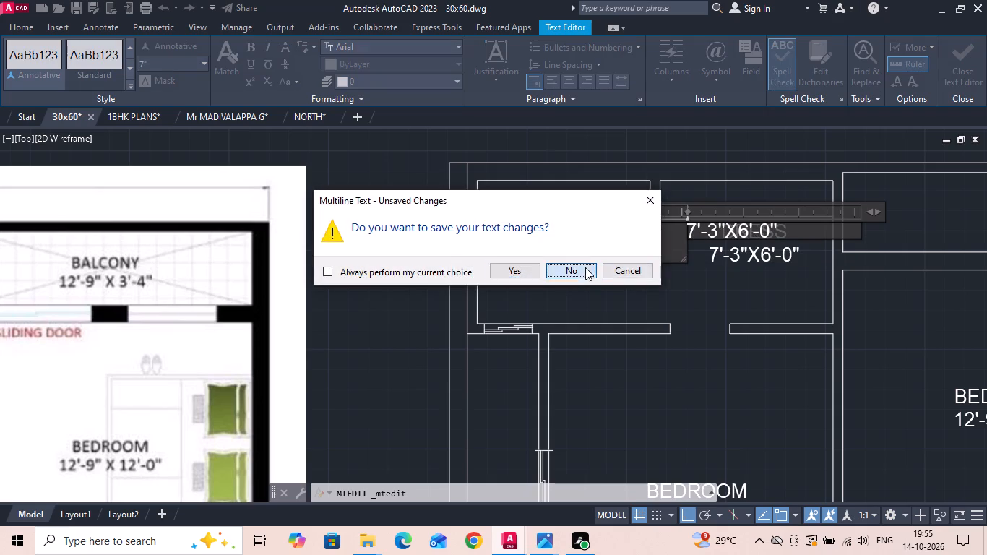
# Change the inches of the upper toilet label's width to 3 so the size reads 7'-3"X6'-0".
pyautogui.scroll(-2, 598, 267)
pyautogui.doubleClick(571, 259)
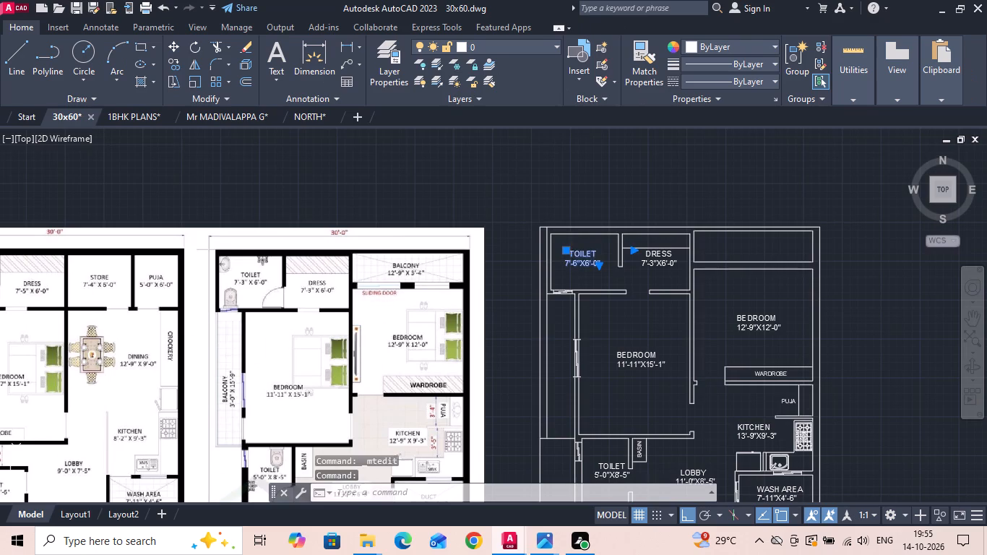
pyautogui.scroll(2, 572, 258)
pyautogui.click(581, 274)
pyautogui.press('BackSpace')
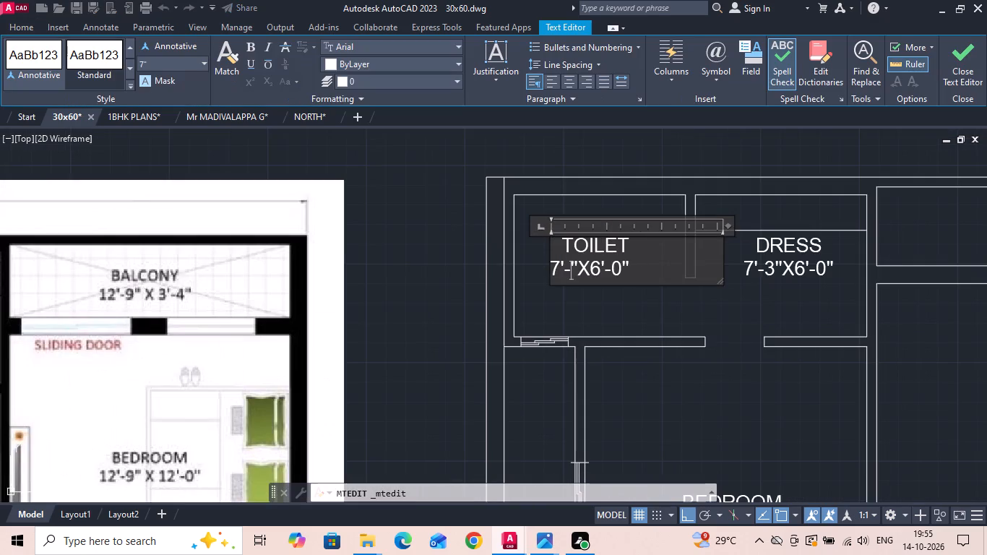
pyautogui.press('3')
pyautogui.press('Return')
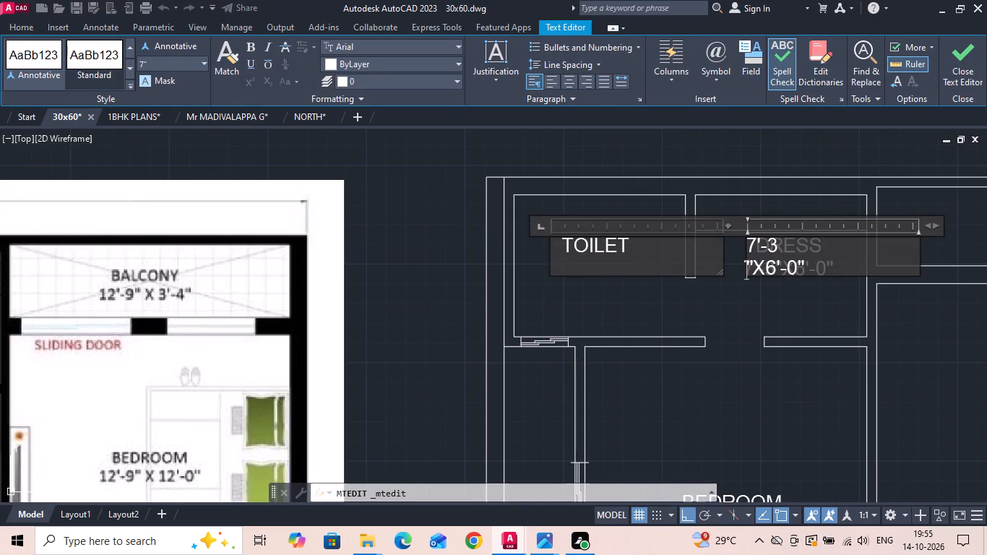
pyautogui.hotkey('ctrl', 'z')
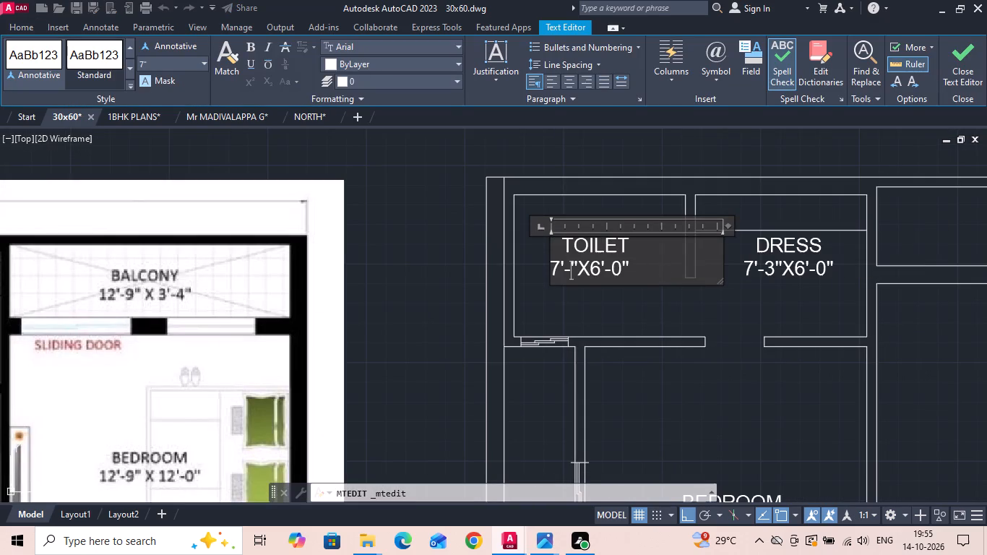
pyautogui.press('3')
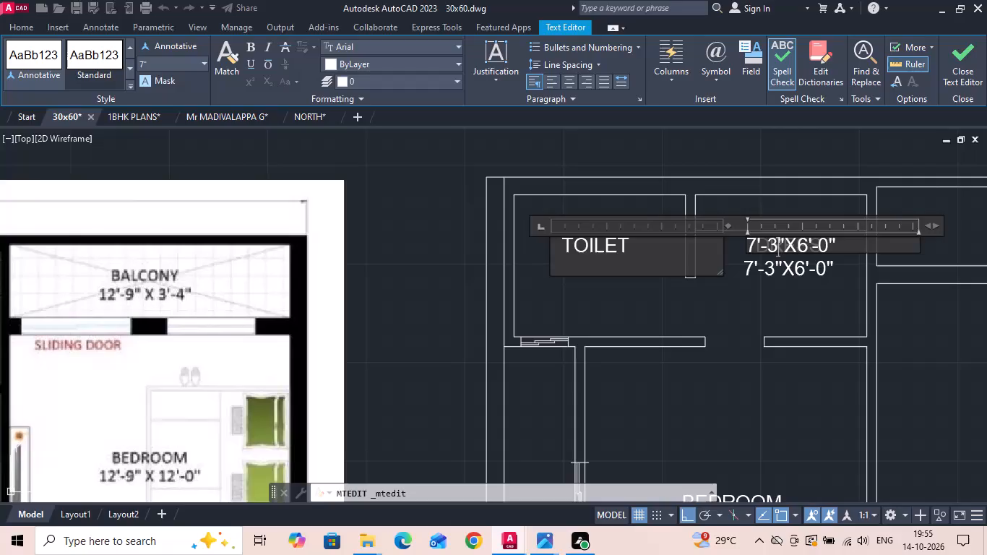
pyautogui.click(533, 298)
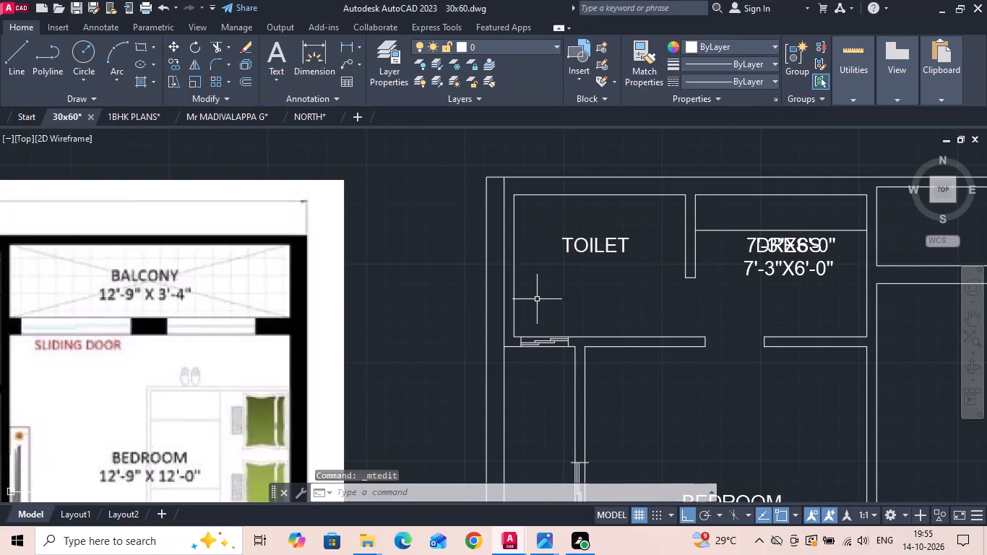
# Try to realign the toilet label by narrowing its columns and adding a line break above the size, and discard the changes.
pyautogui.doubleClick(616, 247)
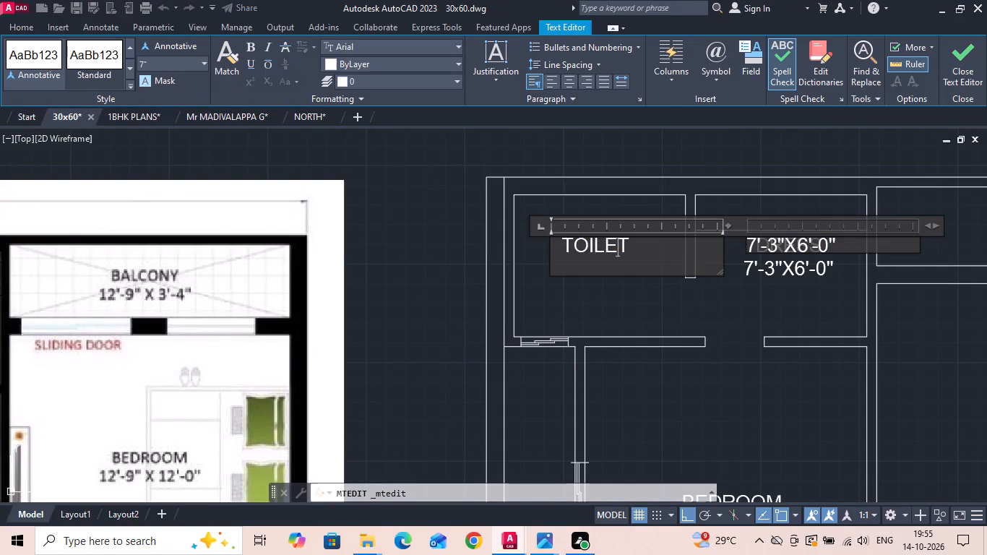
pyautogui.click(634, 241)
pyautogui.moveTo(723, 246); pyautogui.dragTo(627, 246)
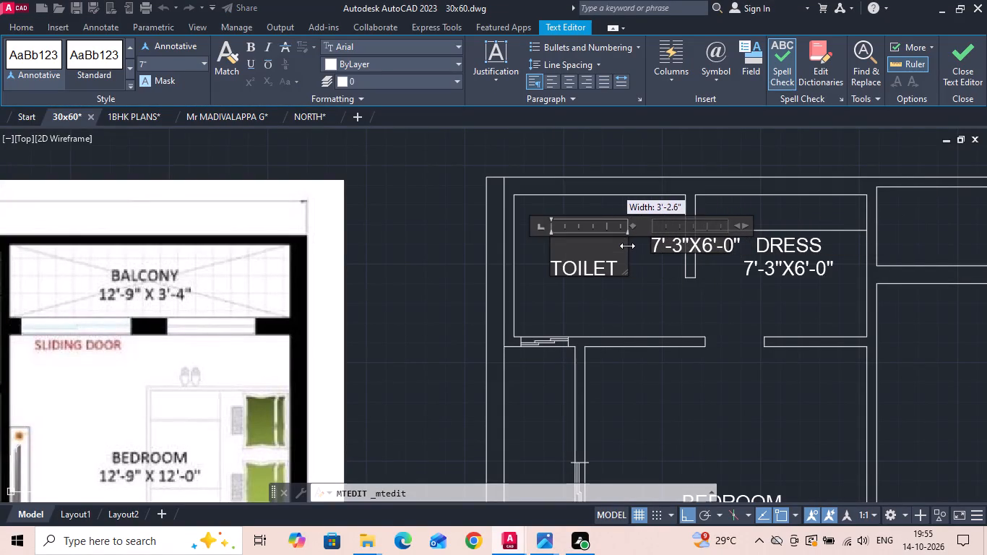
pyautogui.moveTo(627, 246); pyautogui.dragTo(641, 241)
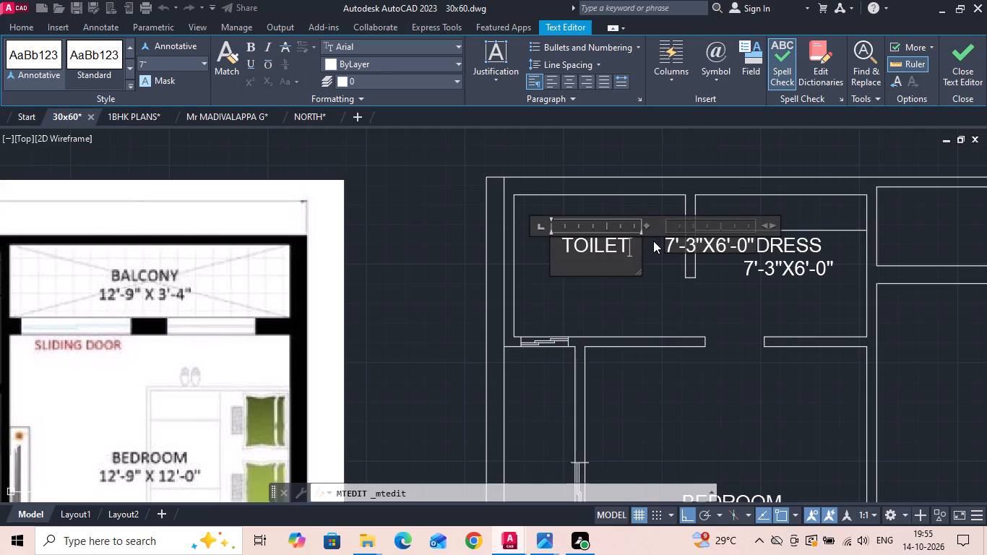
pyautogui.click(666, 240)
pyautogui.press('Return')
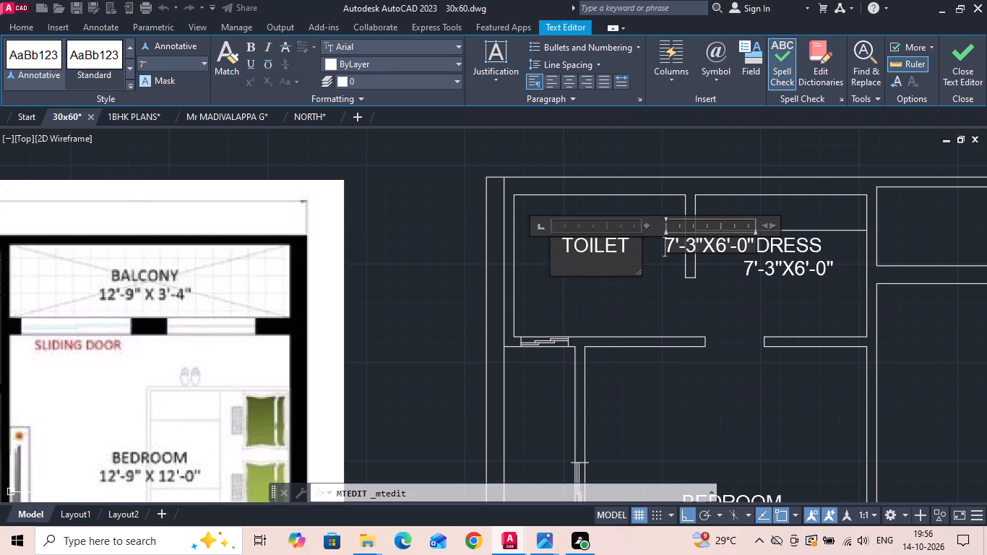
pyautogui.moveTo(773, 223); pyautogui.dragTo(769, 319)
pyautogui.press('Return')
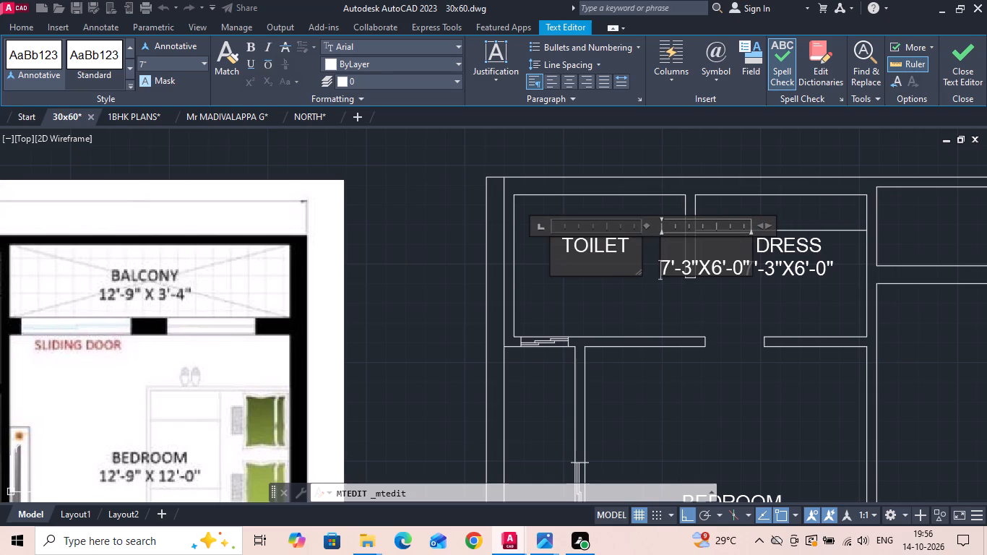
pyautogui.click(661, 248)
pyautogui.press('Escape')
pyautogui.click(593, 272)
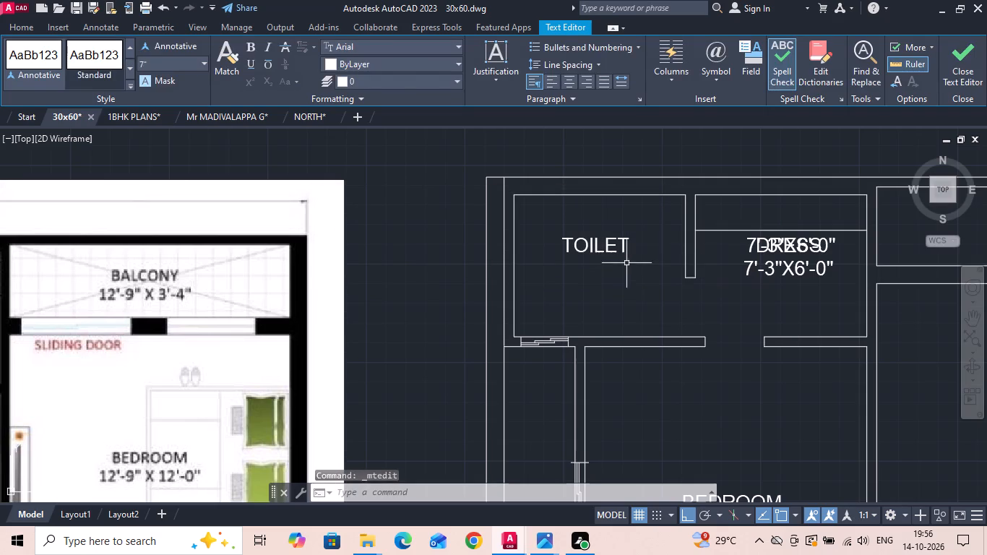
# Narrow the toilet label's text columns so the size text sits closer to the word TOILET.
pyautogui.moveTo(637, 244); pyautogui.dragTo(630, 246)
pyautogui.click(602, 251)
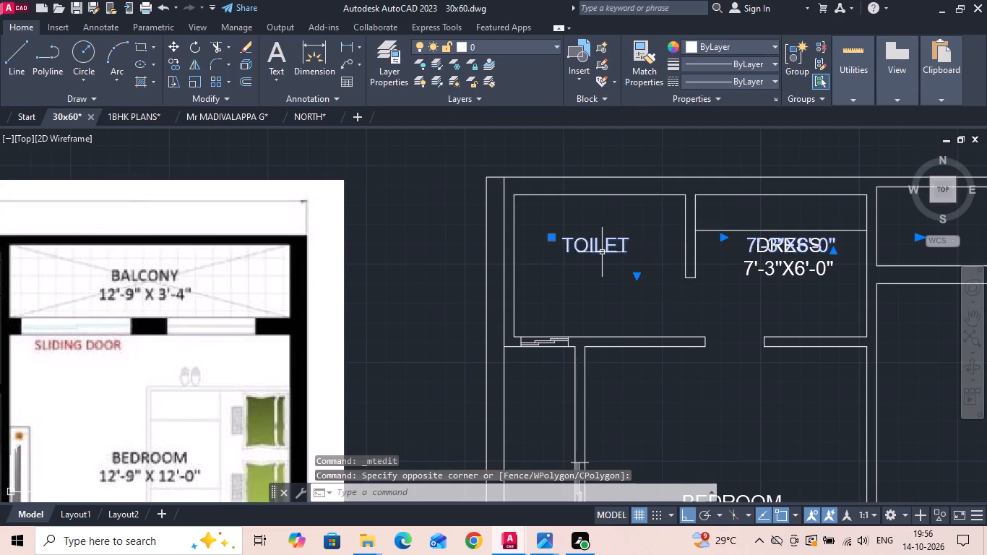
pyautogui.moveTo(724, 238); pyautogui.dragTo(636, 246)
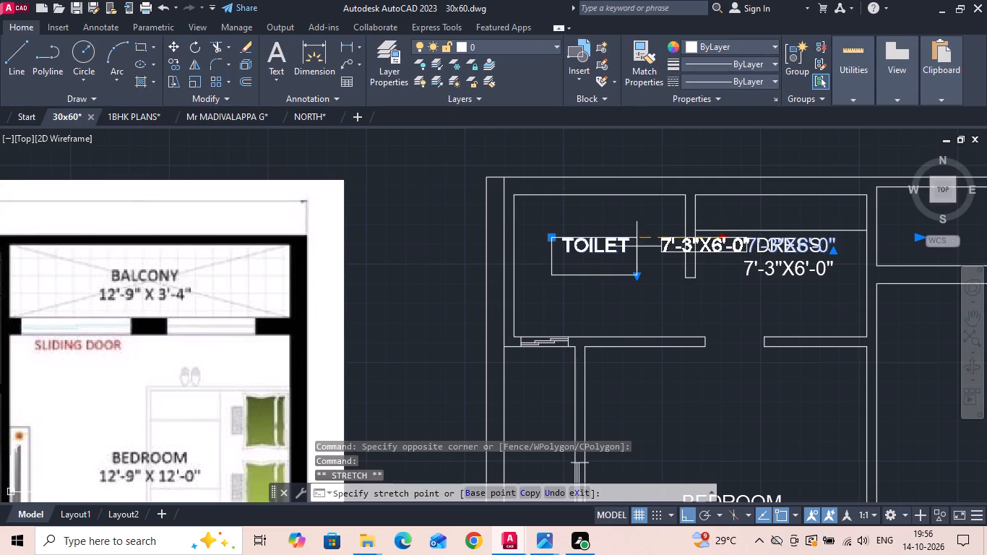
pyautogui.moveTo(636, 246); pyautogui.dragTo(631, 248)
pyautogui.click(642, 244)
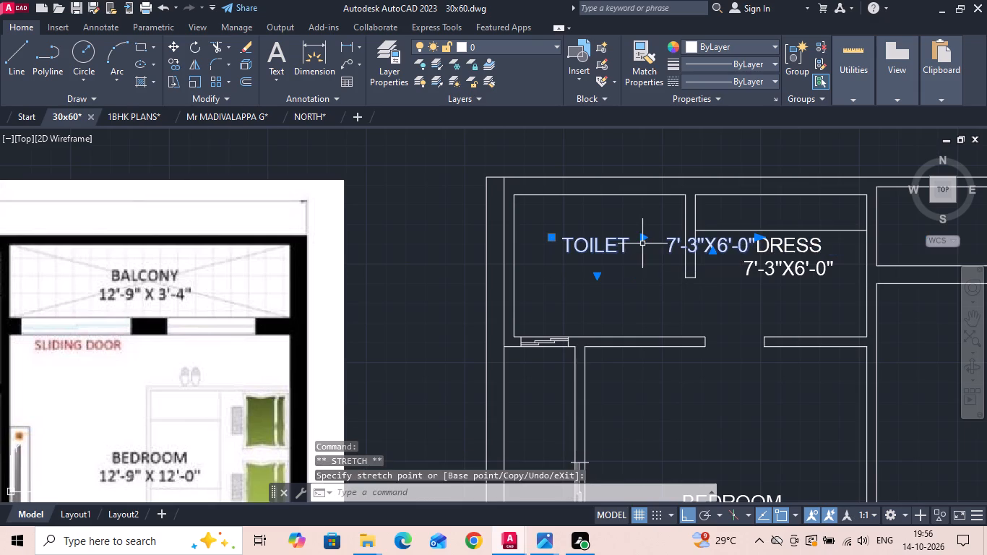
# Push the size text 7'-3"X6'-0" down one line and close the gap between the toilet label's two columns.
pyautogui.doubleClick(668, 246)
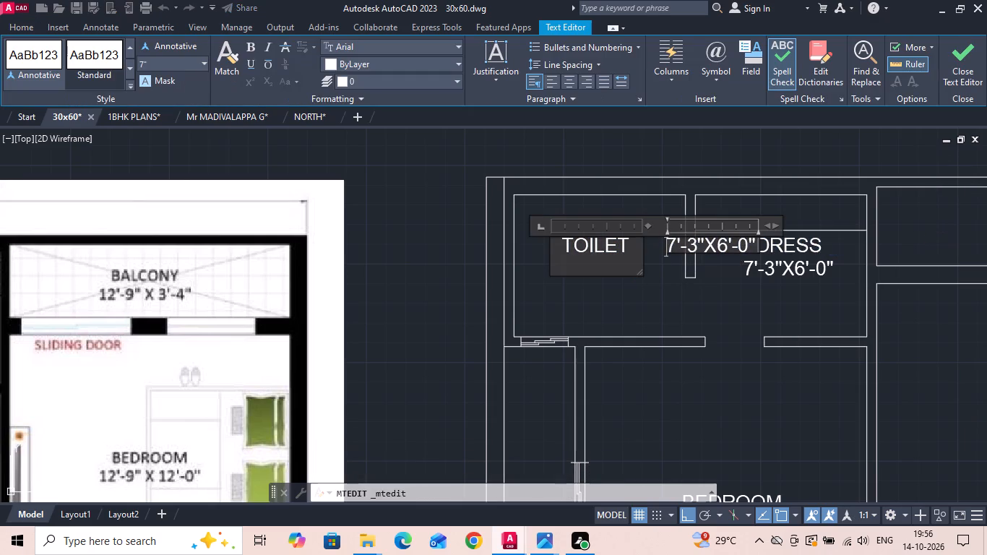
pyautogui.press('Return')
pyautogui.press('Return')
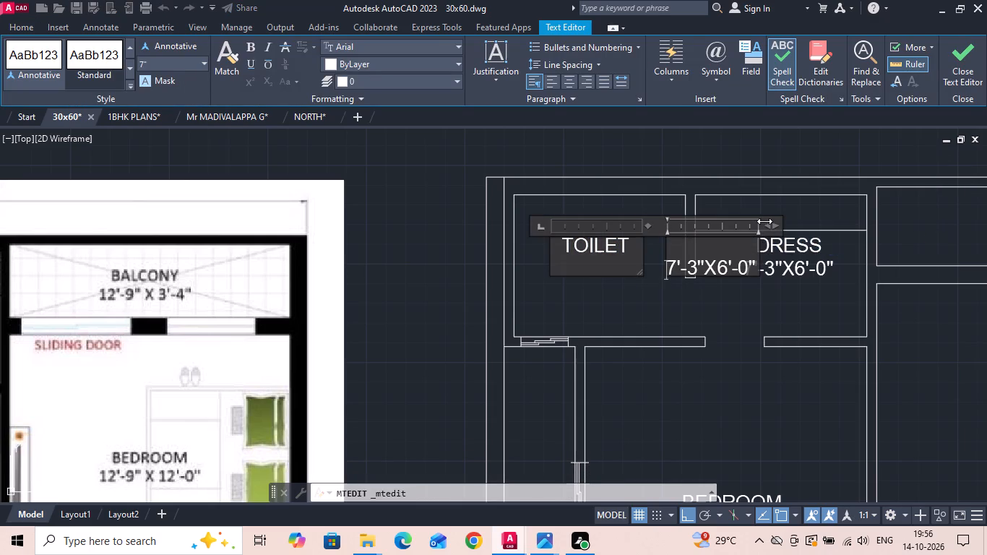
pyautogui.moveTo(764, 221); pyautogui.dragTo(634, 233)
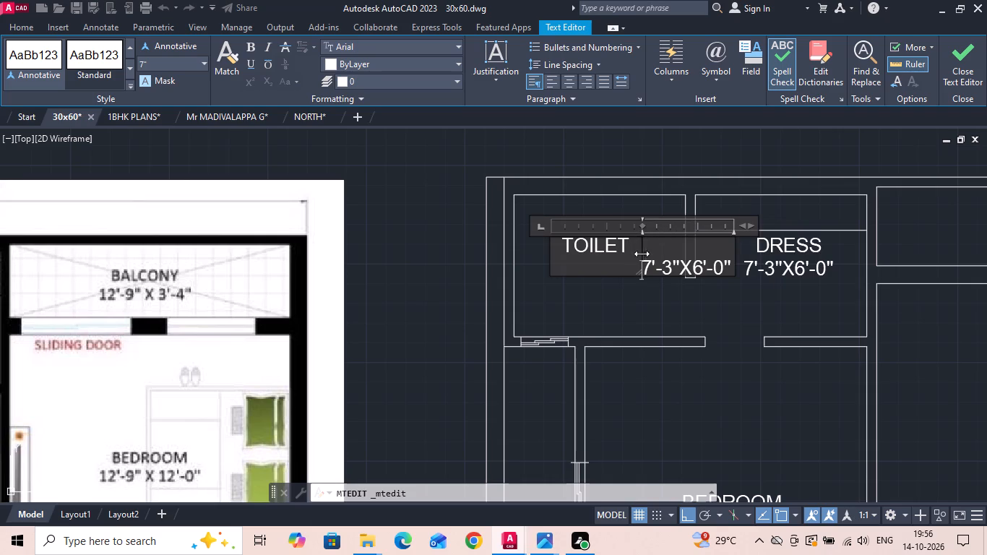
pyautogui.click(639, 295)
# Add the word TOILET on the line directly above the size 7'-3"X6'-0" in the label's second column.
pyautogui.doubleClick(646, 267)
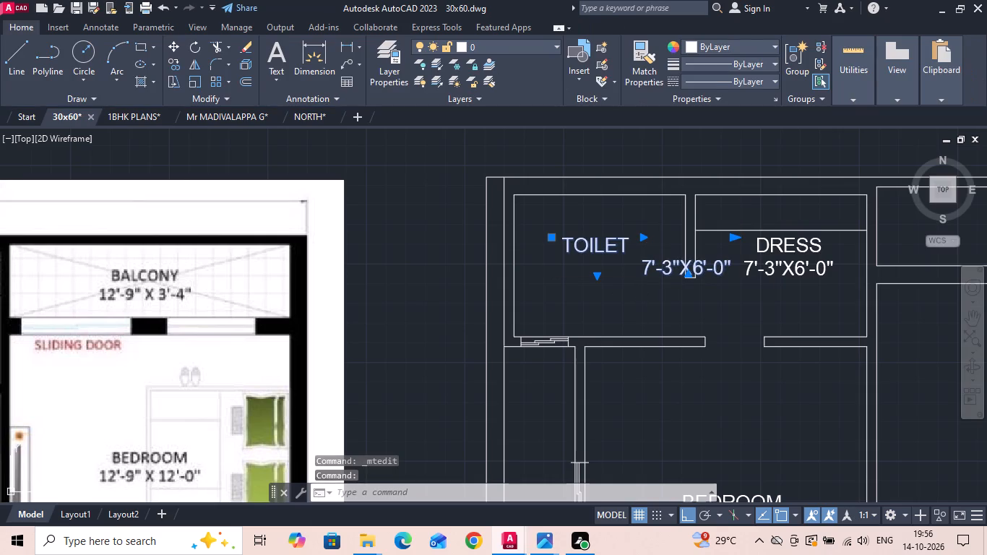
pyautogui.click(652, 241)
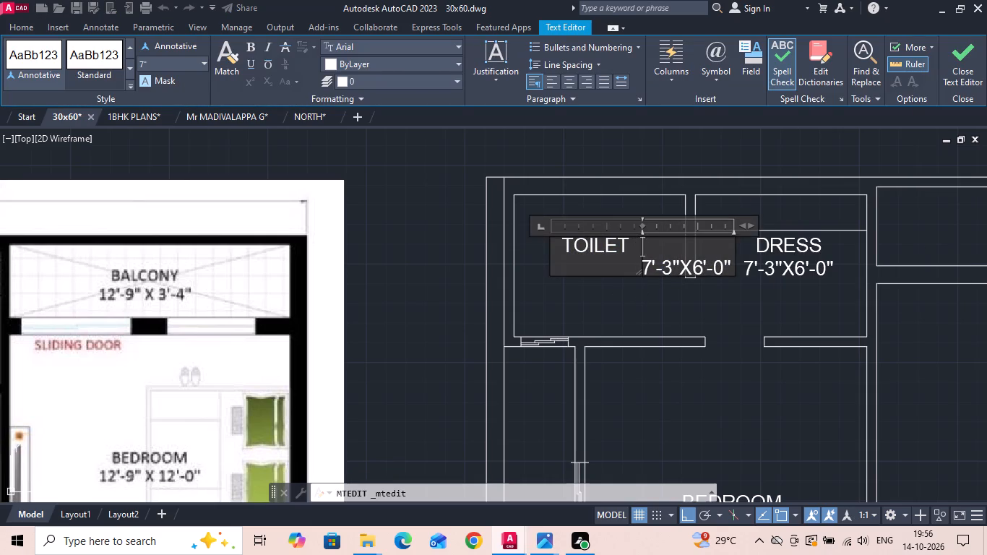
pyautogui.write('TO')
pyautogui.write('ILET')
pyautogui.click(633, 283)
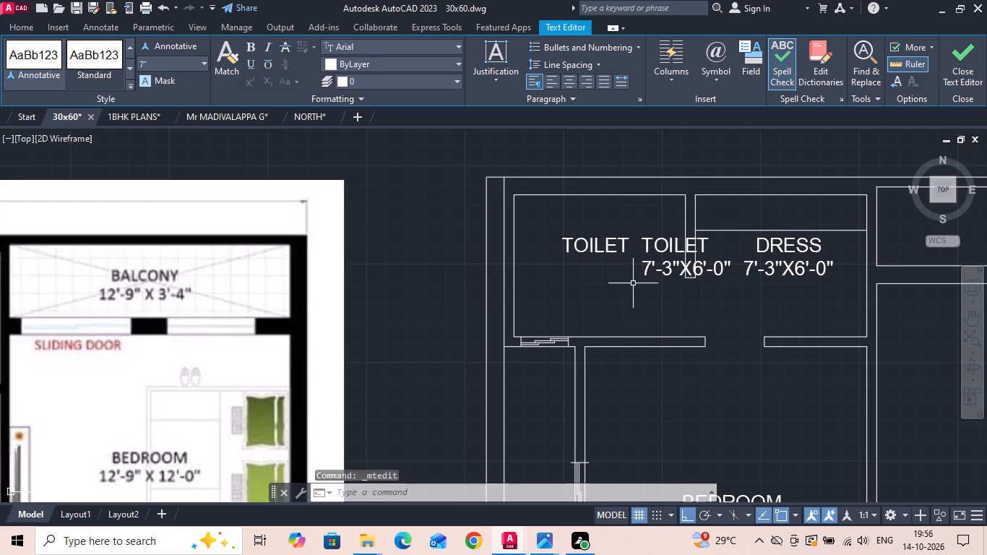
# Delete the original word TOILET from the first column of the toilet label.
pyautogui.moveTo(629, 262); pyautogui.dragTo(623, 255)
pyautogui.click(610, 236)
pyautogui.doubleClick(610, 236)
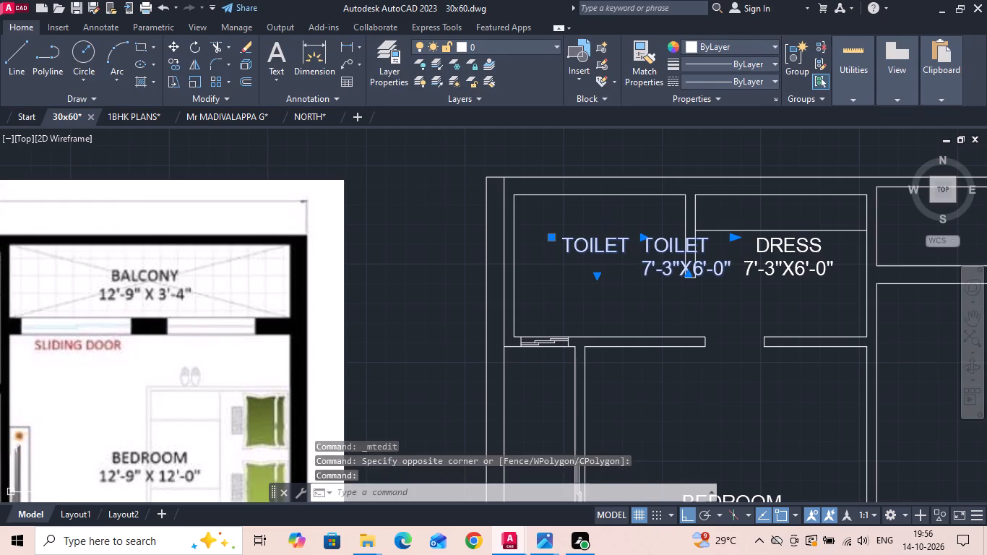
pyautogui.moveTo(631, 244); pyautogui.dragTo(557, 251)
pyautogui.press('BackSpace')
pyautogui.click(563, 295)
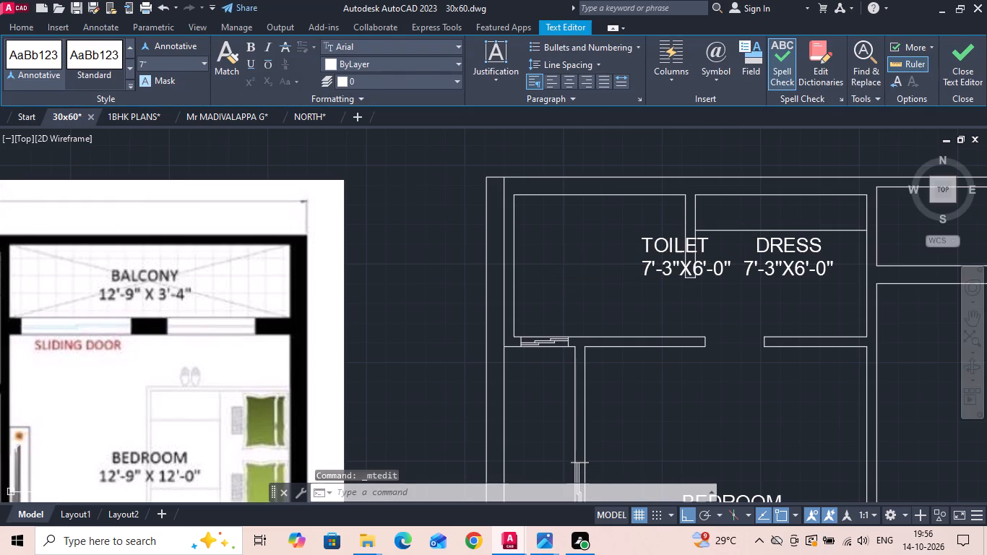
# Move the TOILET 7'-3"X6'-0" label about 3'-1" horizontally away from the DRESS label so it sits inside the toilet.
pyautogui.tripleClick(592, 254)
pyautogui.click(652, 245)
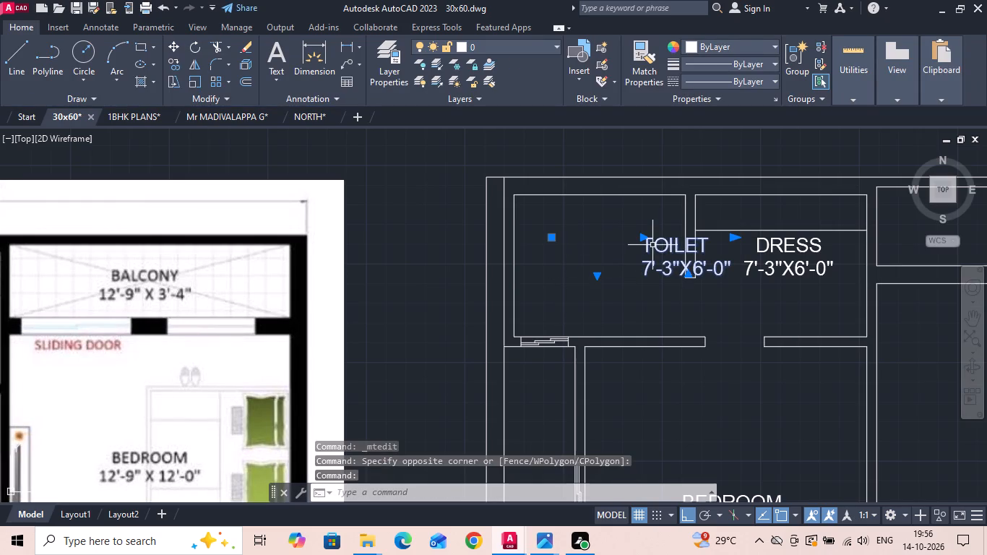
pyautogui.rightClick(652, 245)
pyautogui.click(674, 262)
pyautogui.moveTo(661, 303); pyautogui.dragTo(644, 304)
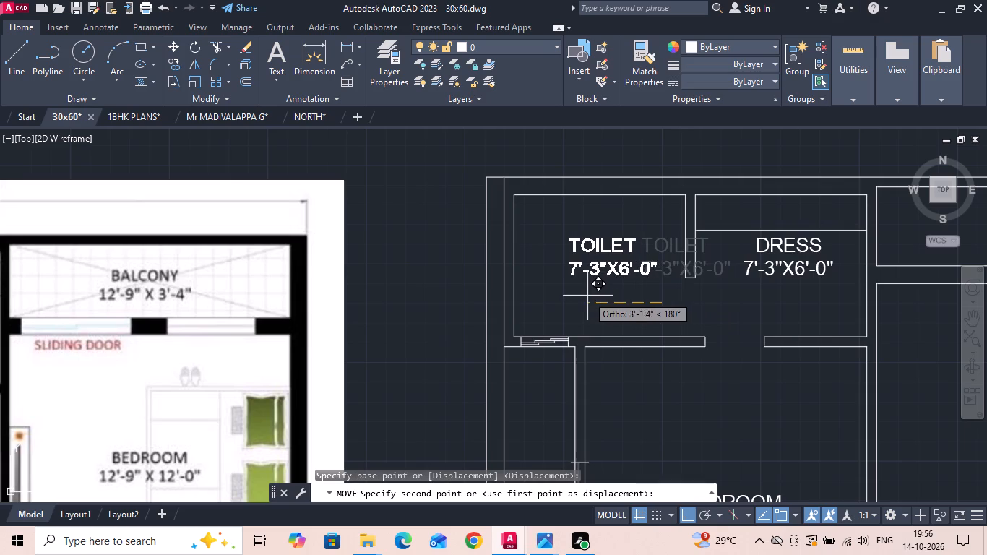
pyautogui.click(587, 296)
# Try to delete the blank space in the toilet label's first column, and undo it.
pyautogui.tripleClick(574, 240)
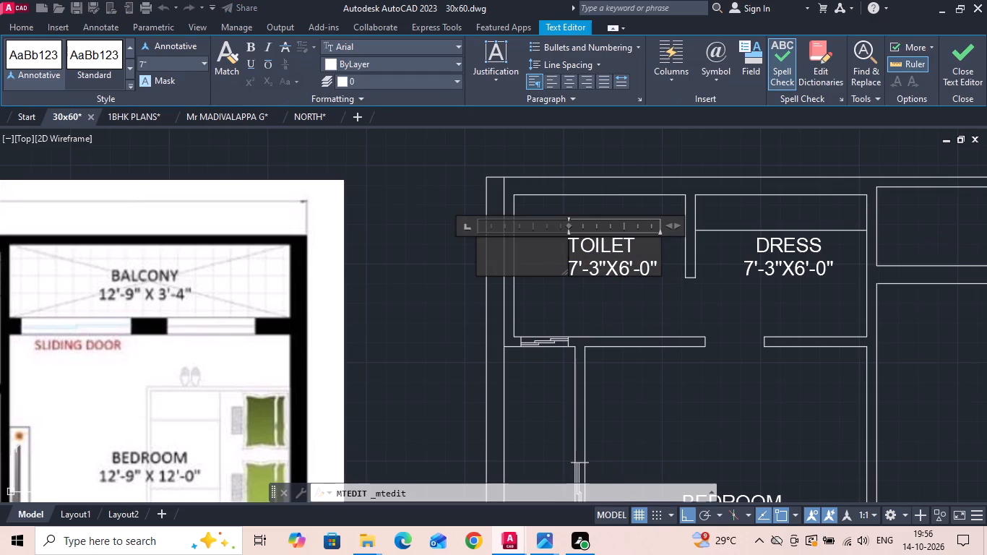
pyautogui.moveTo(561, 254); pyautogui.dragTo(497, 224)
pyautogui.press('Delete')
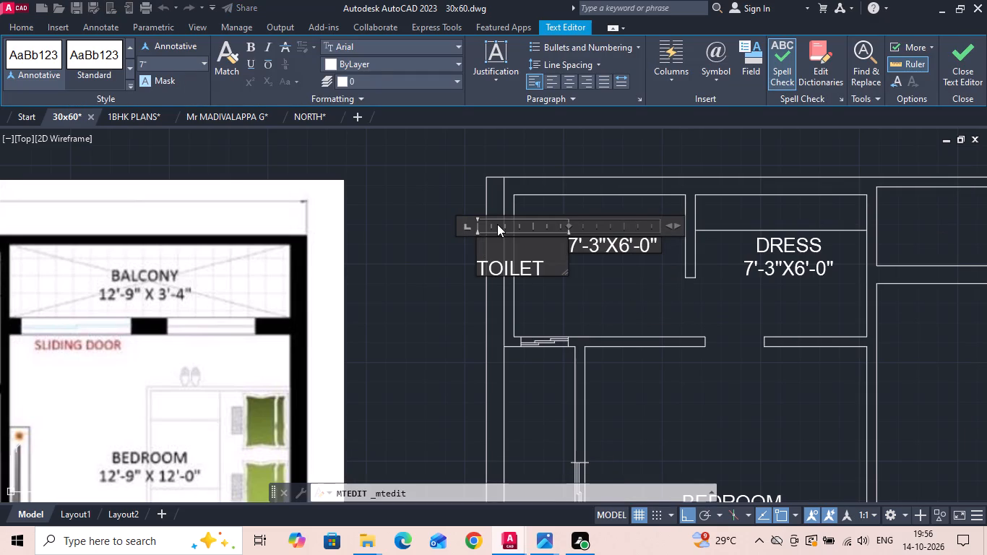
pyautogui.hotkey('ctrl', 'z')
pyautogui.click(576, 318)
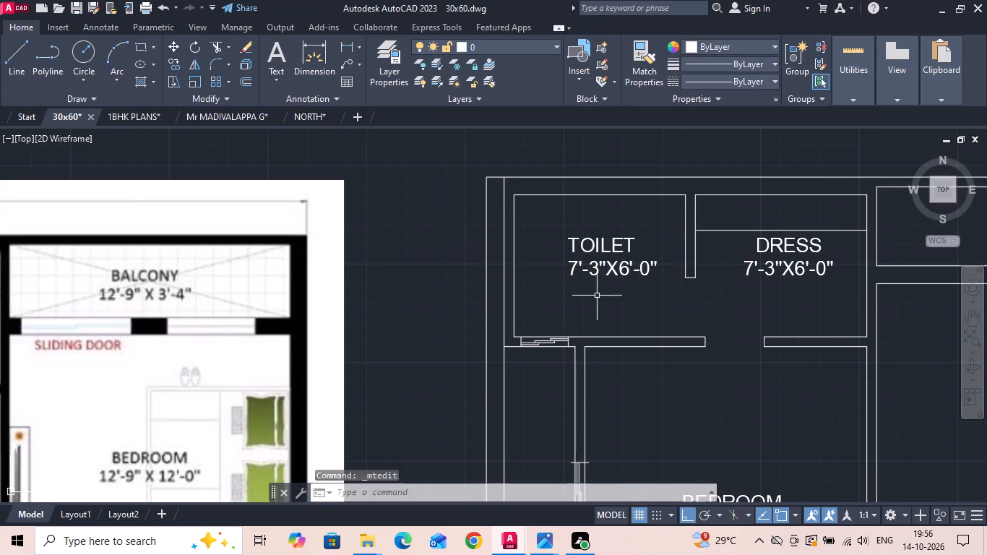
# Compare the drawn first-floor plan with the reference from the upper toilet down to the parking and staircase.
pyautogui.scroll(-2, 598, 295)
pyautogui.moveTo(598, 295); pyautogui.dragTo(601, 269, button='middle')
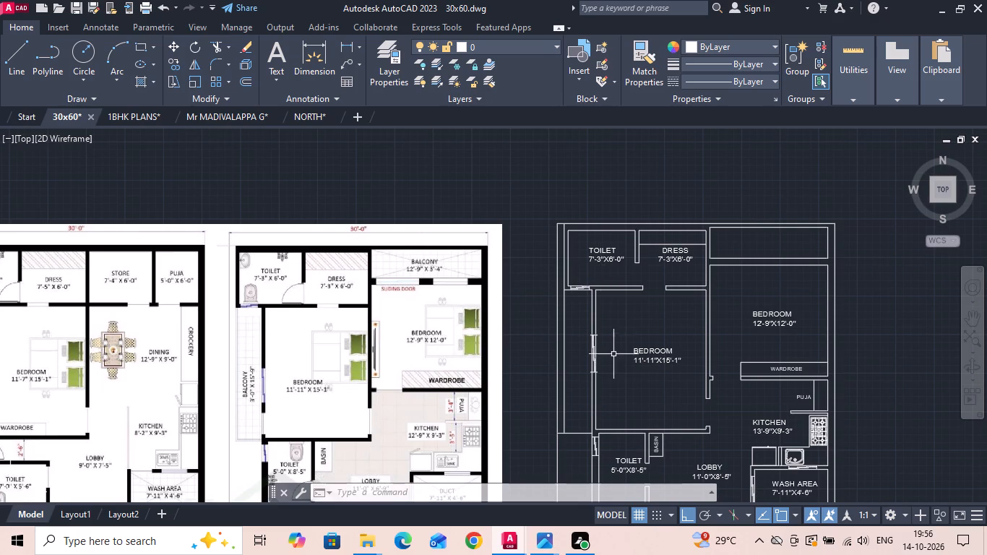
pyautogui.moveTo(613, 356); pyautogui.dragTo(616, 306, button='middle')
pyautogui.moveTo(616, 305); pyautogui.dragTo(611, 254, button='middle')
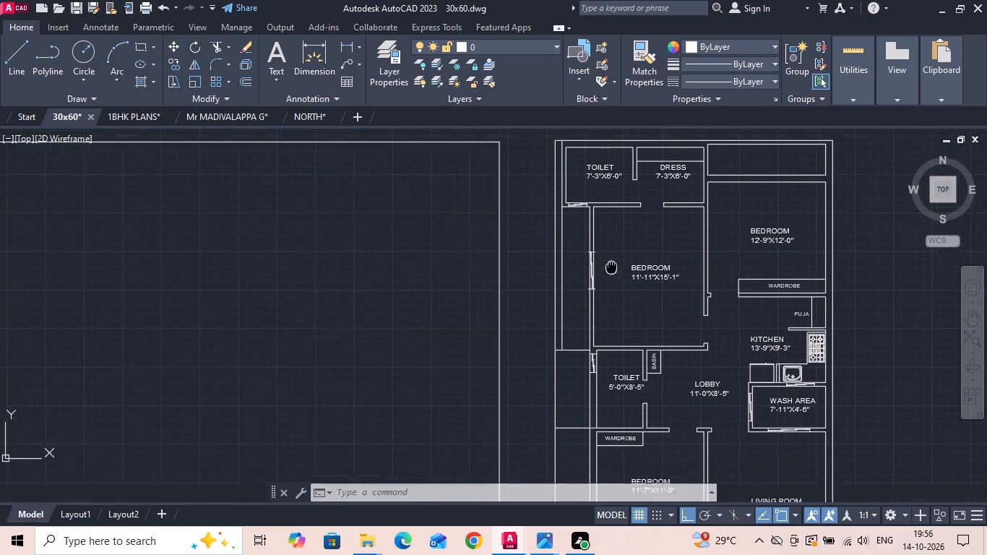
pyautogui.moveTo(611, 254); pyautogui.dragTo(618, 218, button='middle')
pyautogui.scroll(-1, 619, 216)
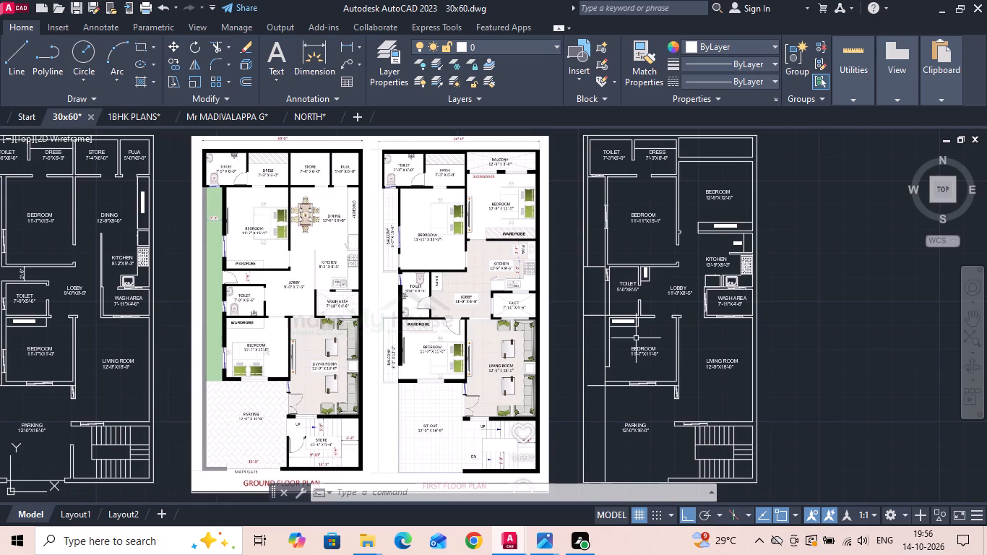
pyautogui.moveTo(639, 353); pyautogui.dragTo(656, 268, button='middle')
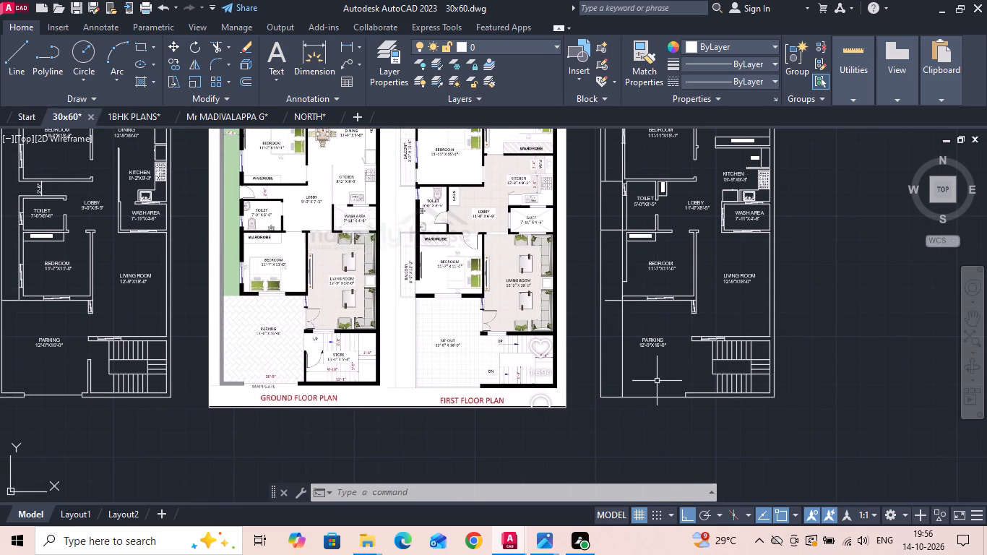
pyautogui.scroll(1, 657, 384)
pyautogui.scroll(-1, 656, 405)
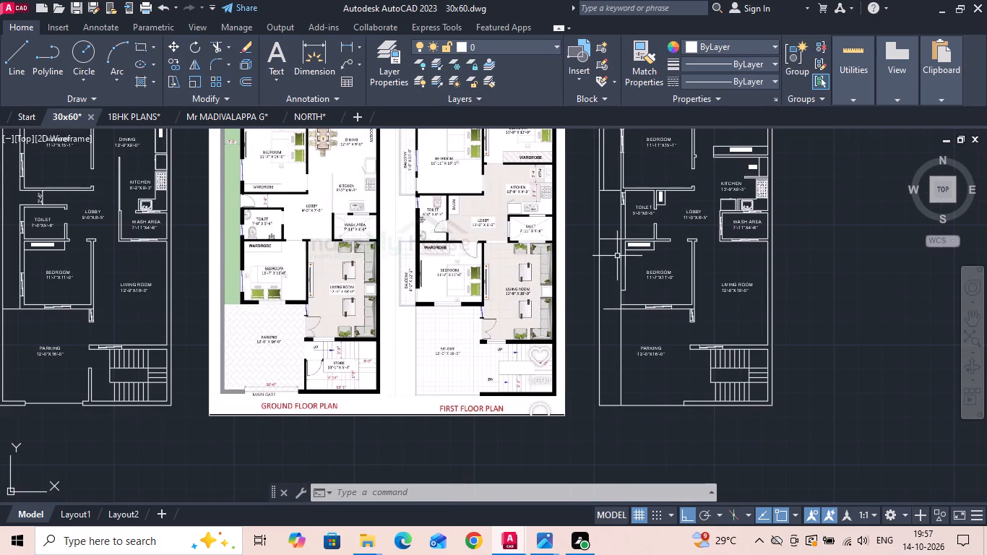
# Extend the inner line of the side balcony strip down to the lower wall line of the 11'-7"X11'-0" bedroom.
pyautogui.write('EX')
pyautogui.press('space')
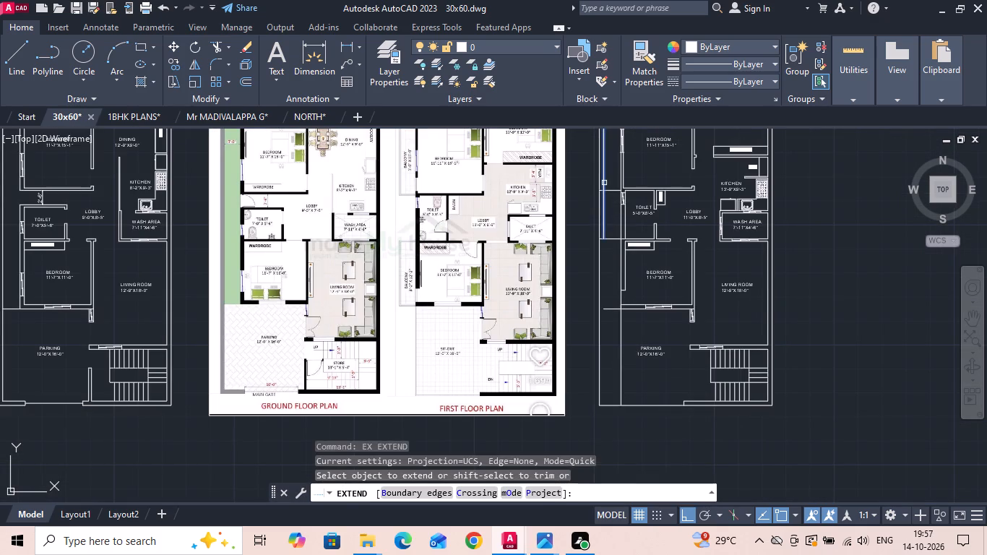
pyautogui.click(604, 183)
pyautogui.click(605, 207)
pyautogui.press('Escape')
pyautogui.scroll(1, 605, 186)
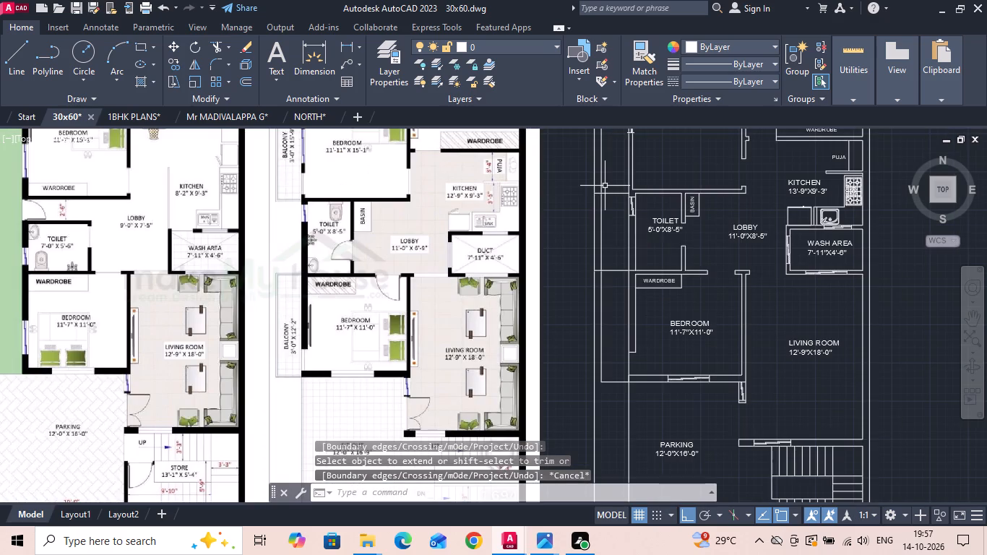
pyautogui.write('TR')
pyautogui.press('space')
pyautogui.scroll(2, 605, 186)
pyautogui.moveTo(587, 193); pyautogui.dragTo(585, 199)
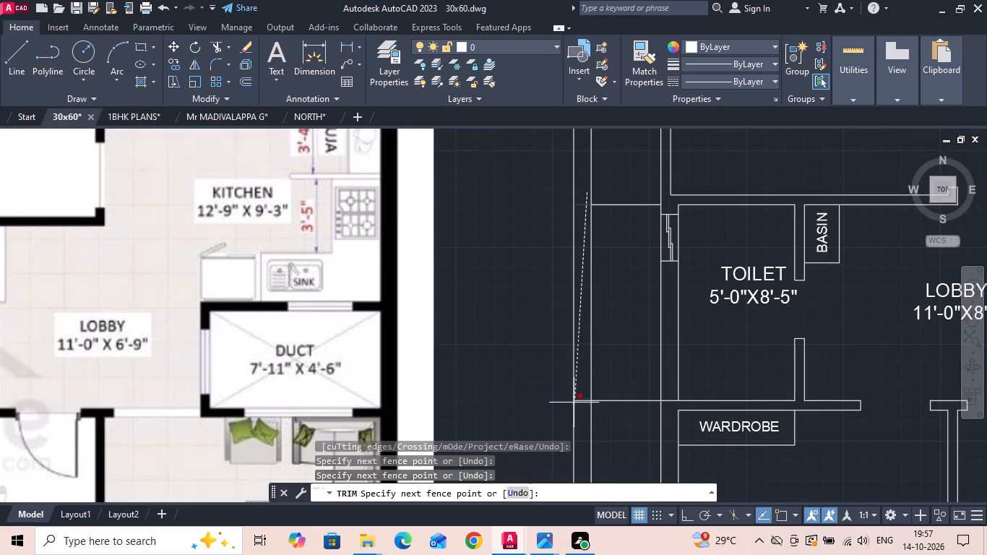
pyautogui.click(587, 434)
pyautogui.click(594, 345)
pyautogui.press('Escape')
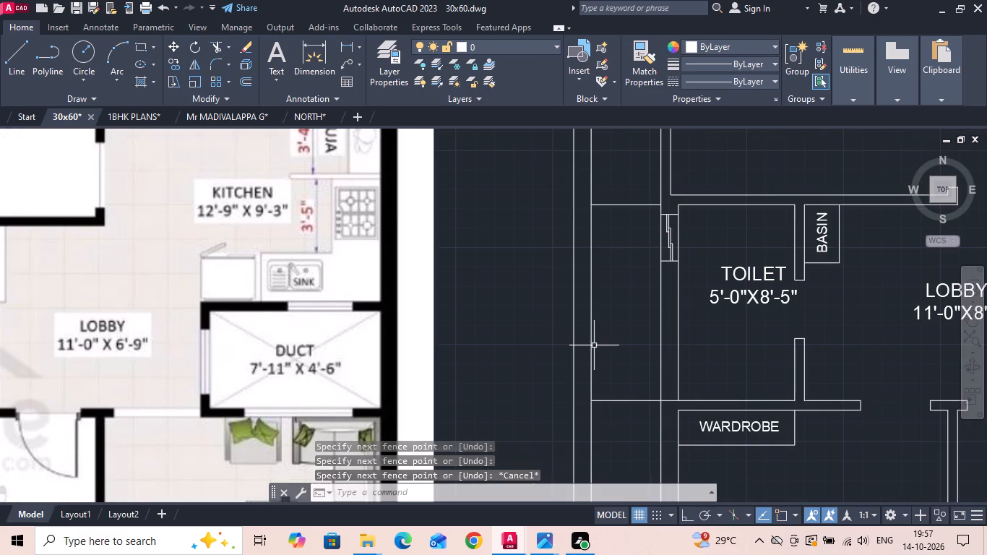
# Trim away the balcony line segment beside the 5'-0"X8'-5" toilet to separate the two side balconies.
pyautogui.press('t')
pyautogui.write('R')
pyautogui.press('space')
pyautogui.click(589, 334)
pyautogui.click(603, 297)
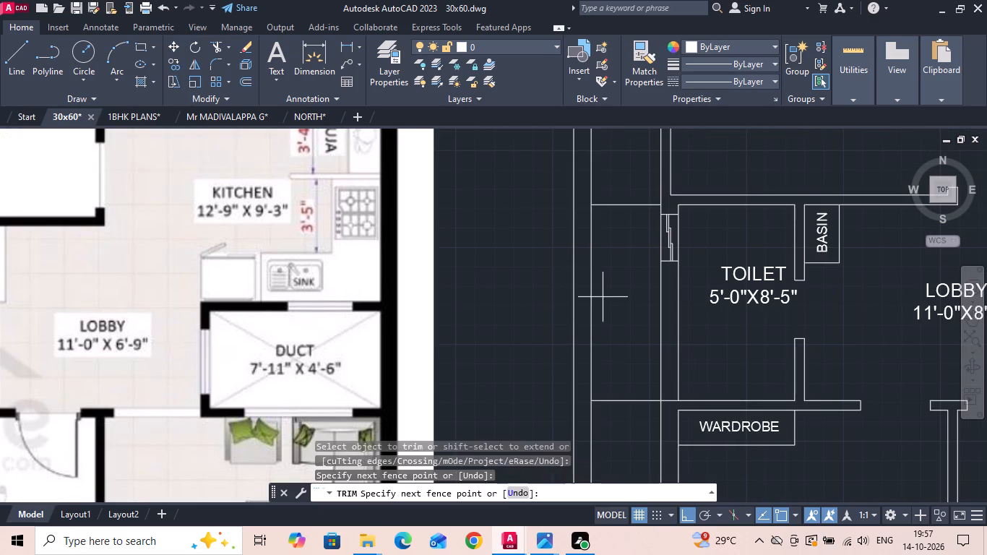
pyautogui.click(591, 309)
pyautogui.scroll(-1, 598, 310)
pyautogui.press('Escape')
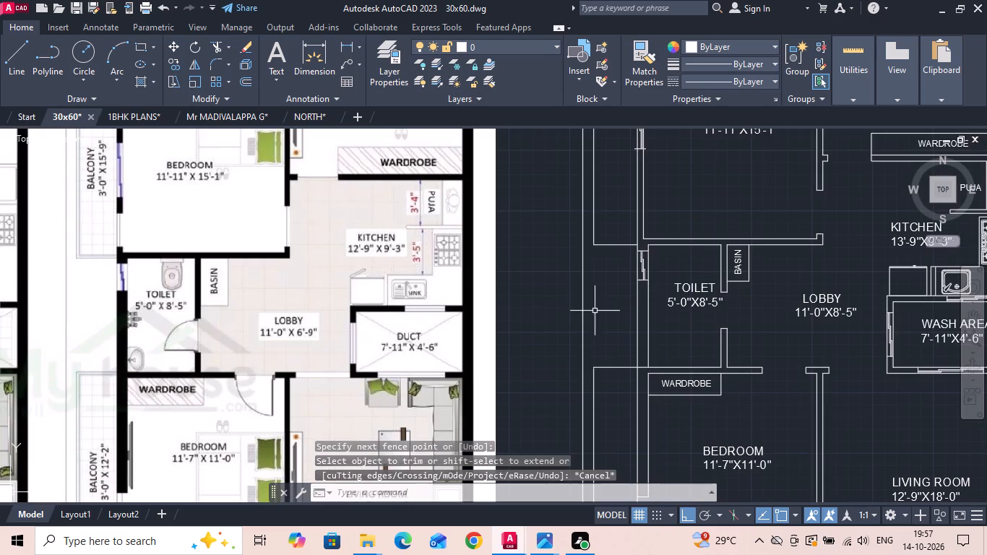
# Measure the thickness of the lower balcony's edge on the first-floor reference image.
pyautogui.scroll(1, 31, 390)
pyautogui.moveTo(57, 385); pyautogui.dragTo(69, 387, button='middle')
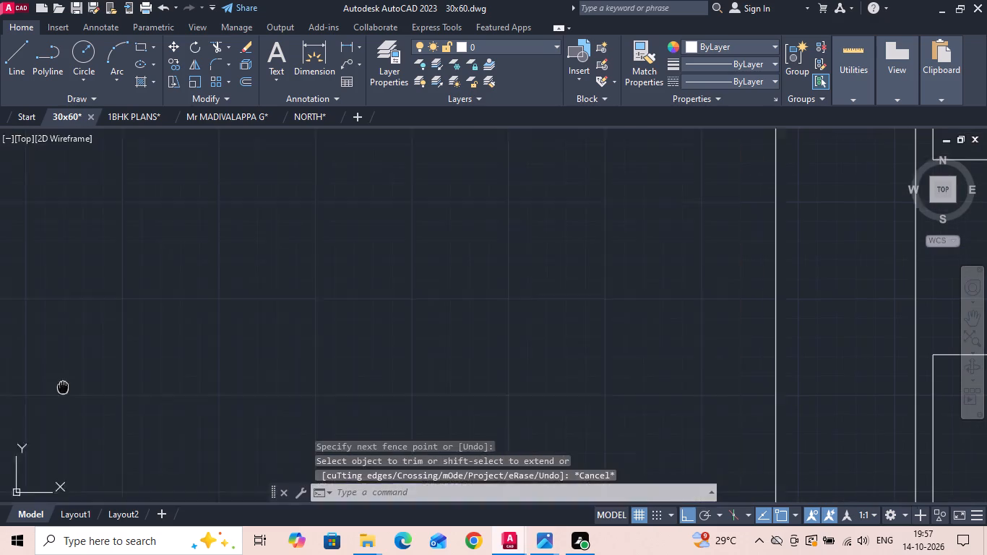
pyautogui.moveTo(69, 387); pyautogui.dragTo(314, 378, button='middle')
pyautogui.click(344, 43)
pyautogui.scroll(2, 374, 335)
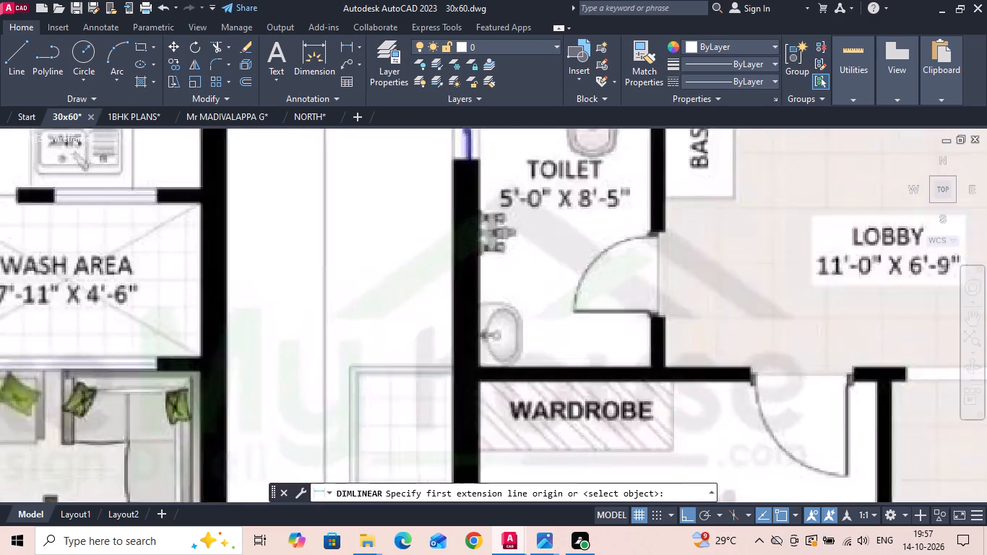
pyautogui.scroll(1, 342, 399)
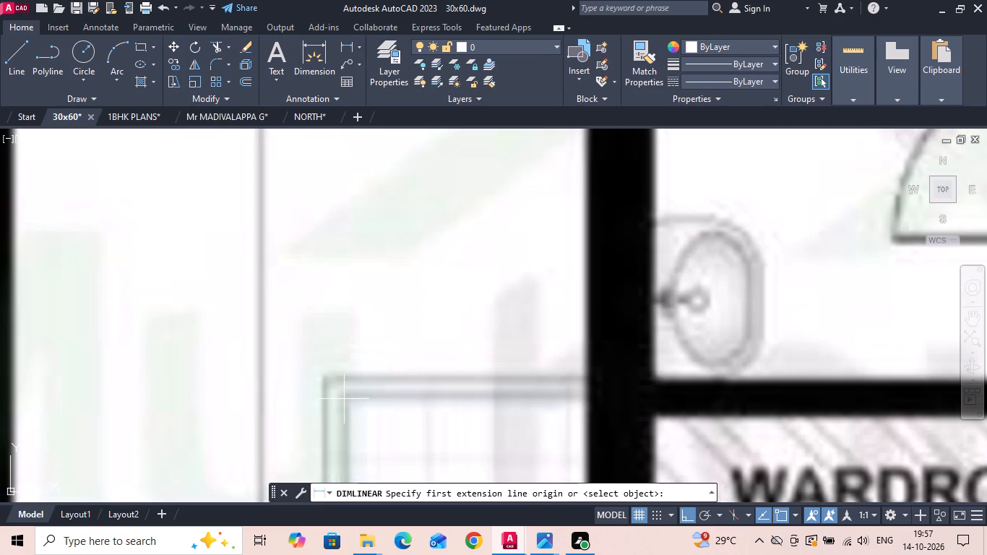
pyautogui.click(344, 399)
pyautogui.press('Escape')
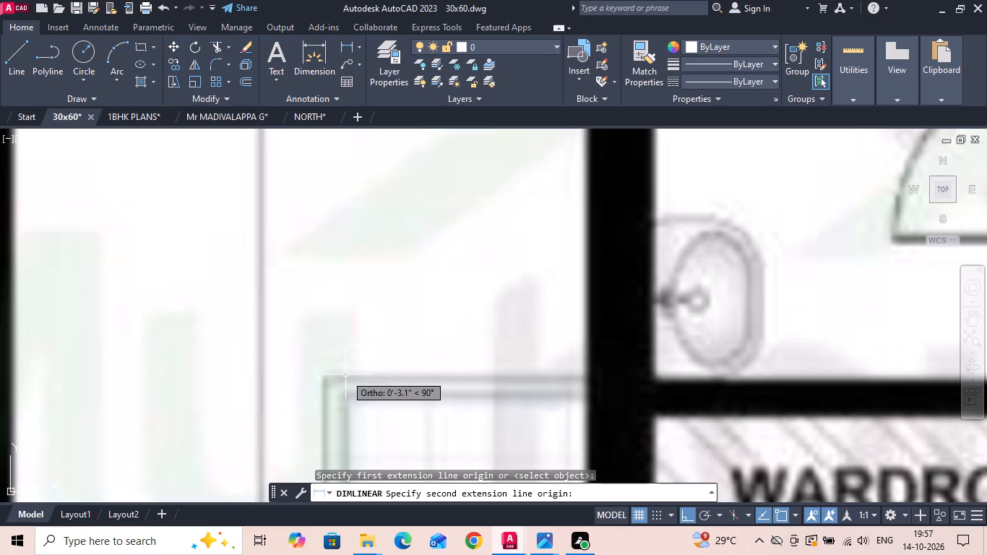
# Offset the outer, top and bottom lines of the lower side balcony inward by 1".
pyautogui.scroll(-9, 345, 372)
pyautogui.scroll(1, 400, 349)
pyautogui.scroll(2, 512, 377)
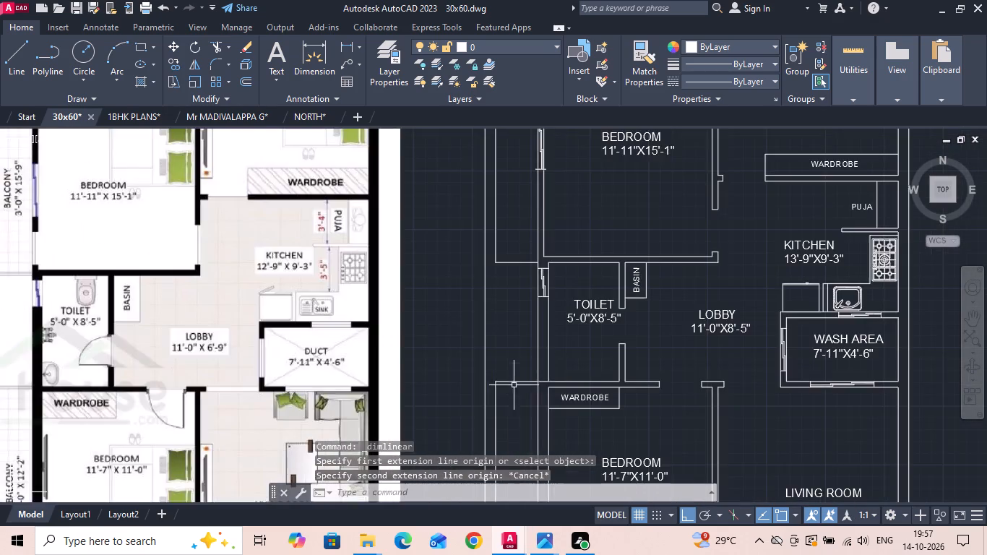
pyautogui.moveTo(525, 432); pyautogui.dragTo(493, 306, button='middle')
pyautogui.write('O 1')
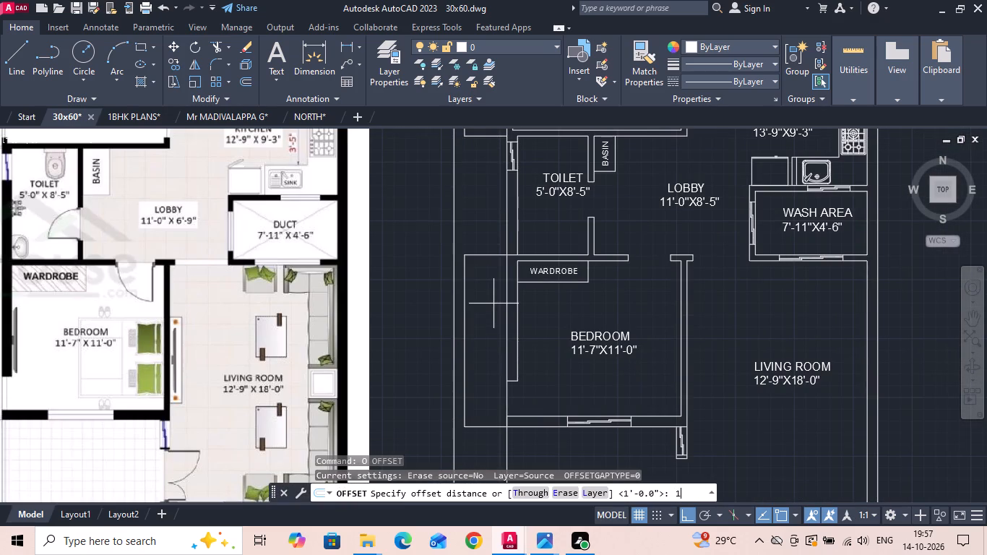
pyautogui.press('space')
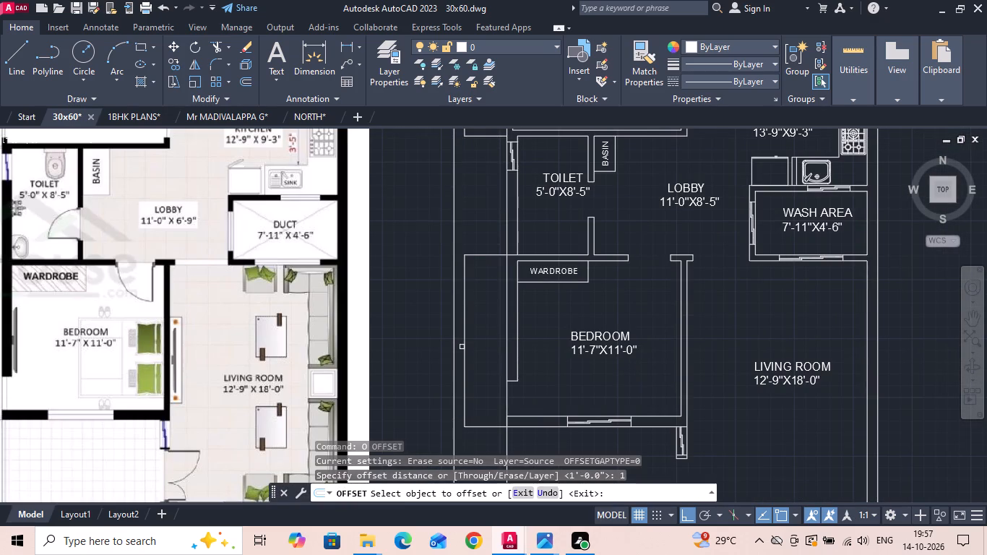
pyautogui.moveTo(463, 341); pyautogui.dragTo(475, 334)
pyautogui.click(488, 324)
pyautogui.click(480, 256)
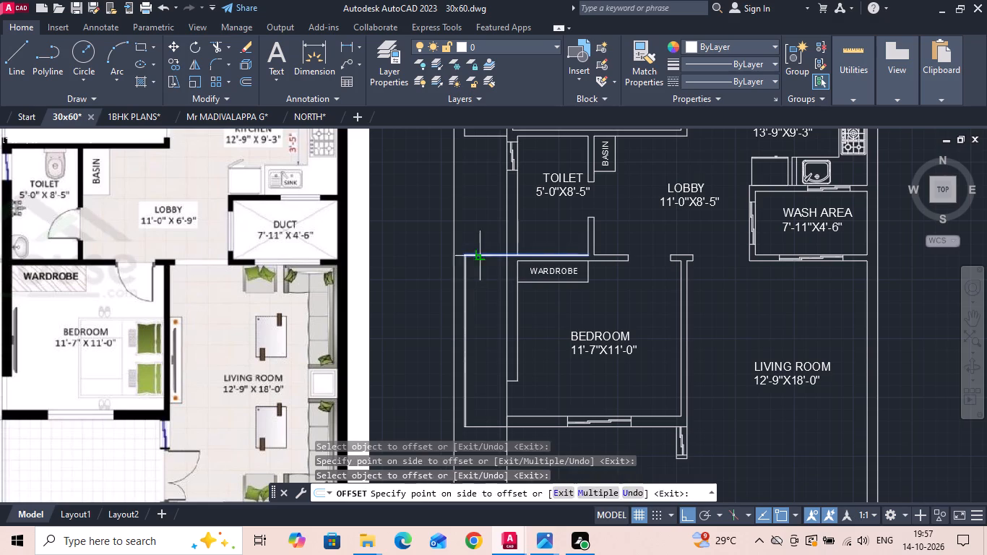
pyautogui.click(473, 297)
pyautogui.click(473, 426)
pyautogui.click(480, 380)
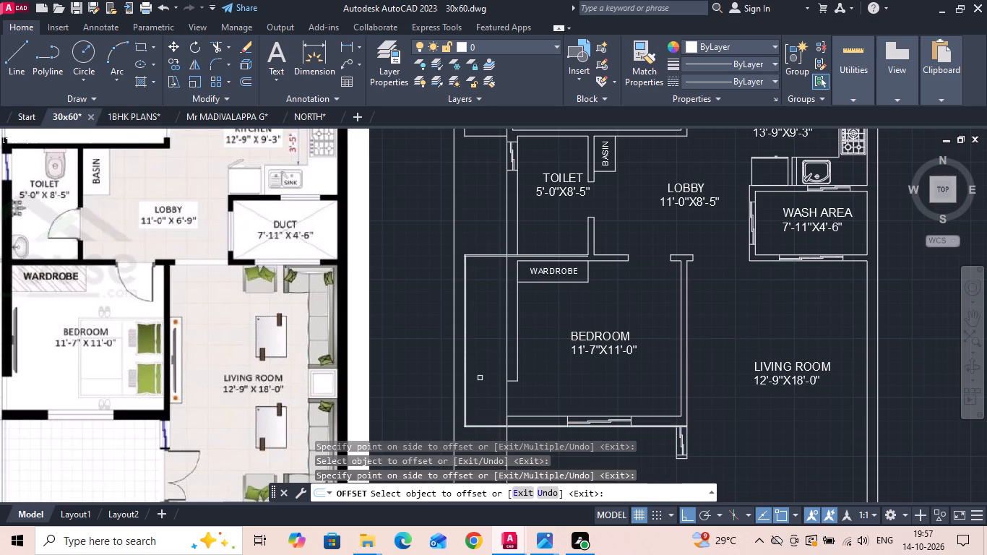
# Offset the bottom and outer lines of the upper side balcony inward by 1".
pyautogui.scroll(-1, 488, 396)
pyautogui.click(489, 233)
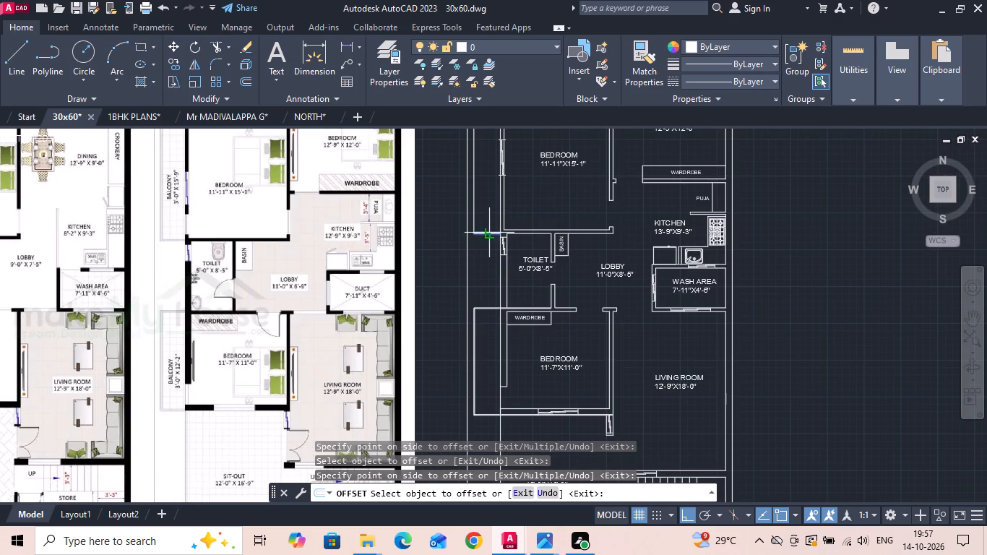
pyautogui.click(489, 200)
pyautogui.moveTo(489, 197); pyautogui.dragTo(489, 317, button='middle')
pyautogui.scroll(1, 493, 207)
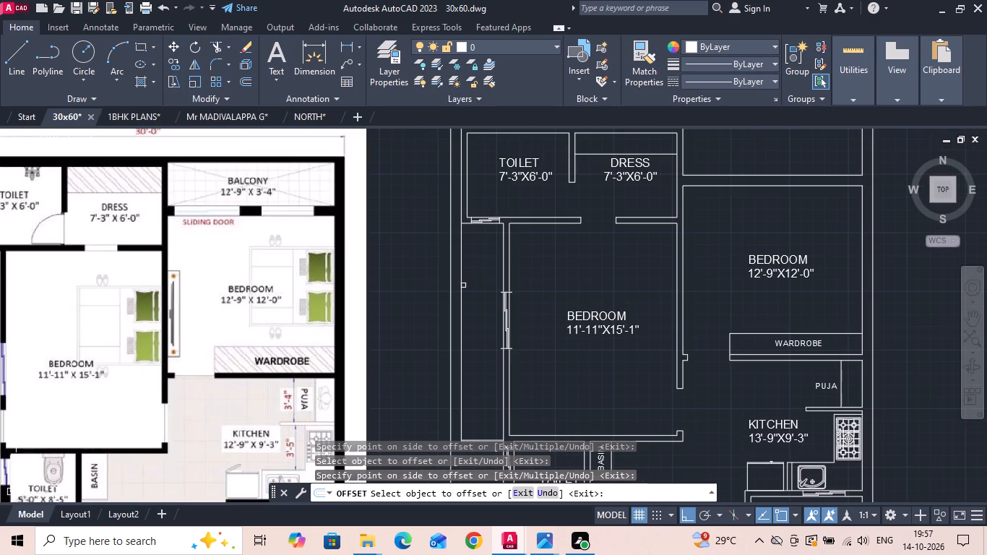
pyautogui.moveTo(461, 289); pyautogui.dragTo(470, 289)
pyautogui.click(489, 283)
pyautogui.press('Escape')
# Trim the overrunning balcony lines near the upper toilet's wall and across the side wall beside the lower bedroom's wardrobe.
pyautogui.press('t')
pyautogui.press('r')
pyautogui.press('space')
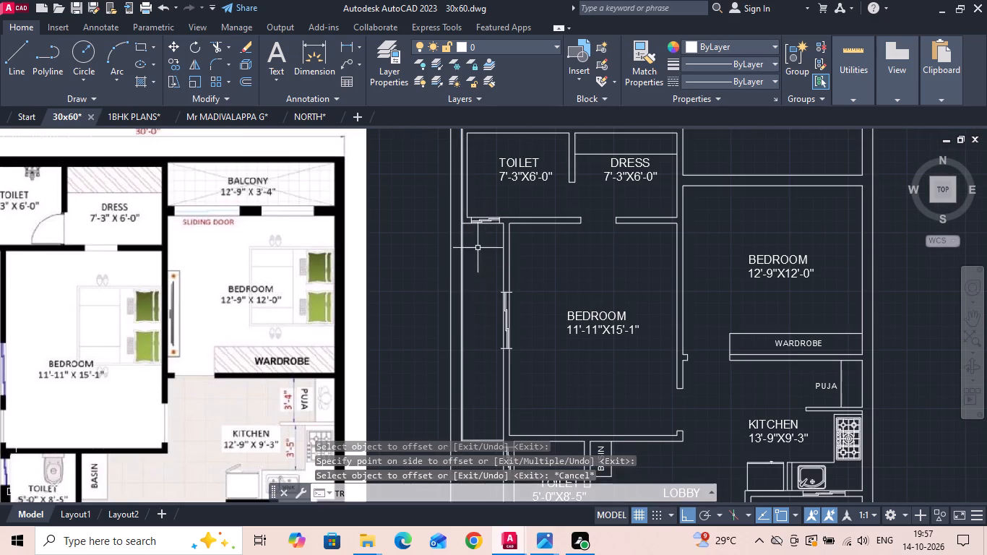
pyautogui.scroll(2, 462, 220)
pyautogui.click(458, 207)
pyautogui.scroll(-3, 457, 207)
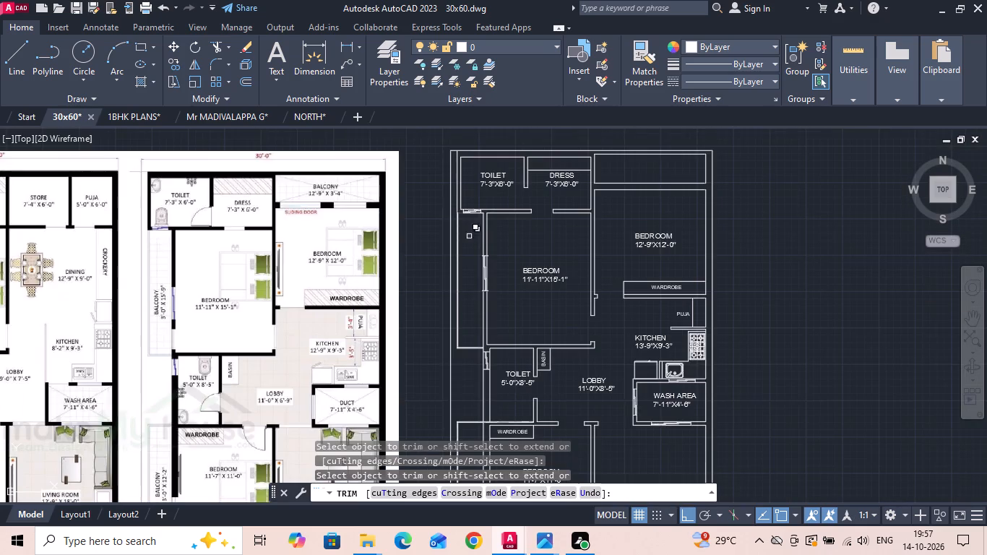
pyautogui.moveTo(466, 381); pyautogui.dragTo(452, 260, button='middle')
pyautogui.scroll(4, 466, 304)
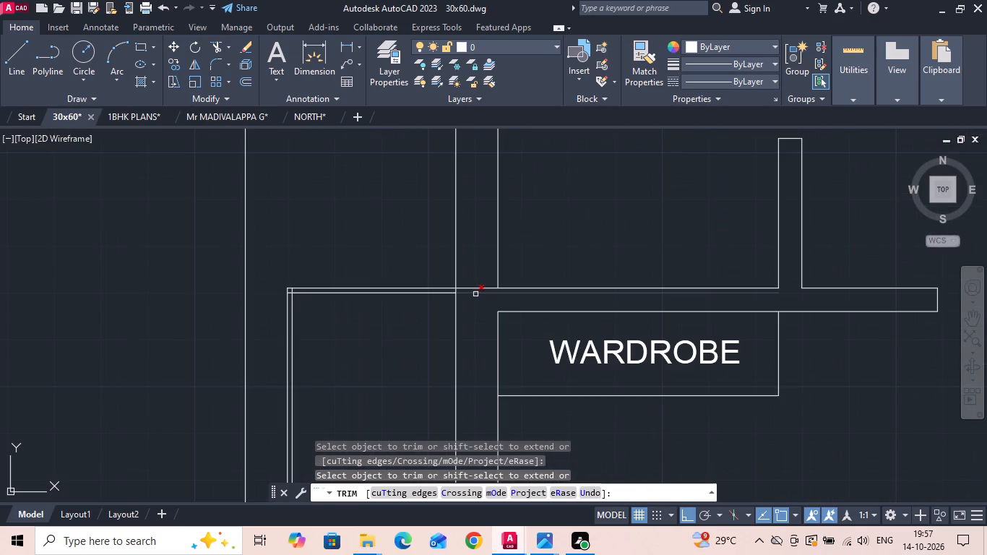
pyautogui.click(475, 294)
pyautogui.moveTo(479, 283); pyautogui.dragTo(473, 311)
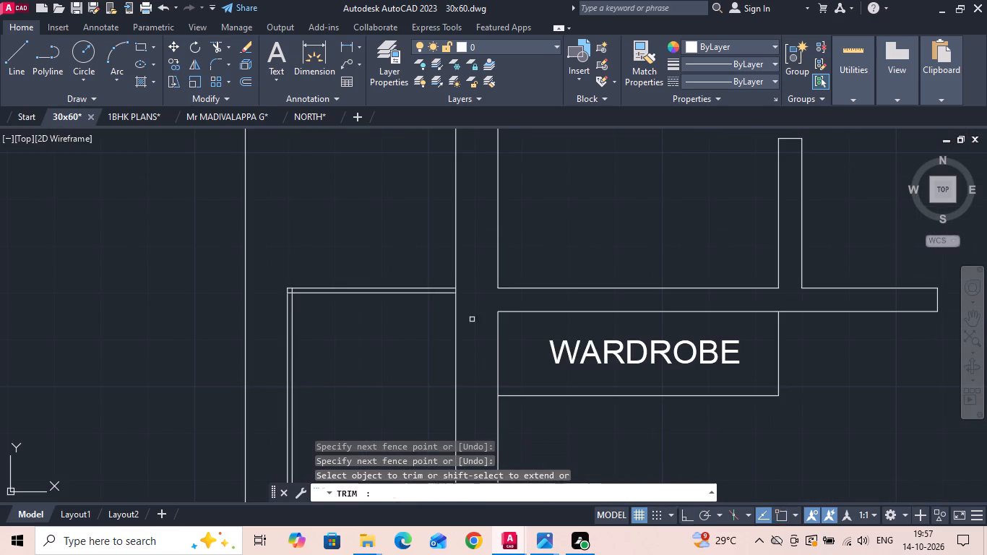
pyautogui.click(472, 319)
pyautogui.click(472, 204)
# Remove the lower balcony's bottom offset line where it runs inside the 11'-7"X11'-0" bedroom's lower wall.
pyautogui.scroll(-3, 473, 193)
pyautogui.scroll(2, 449, 415)
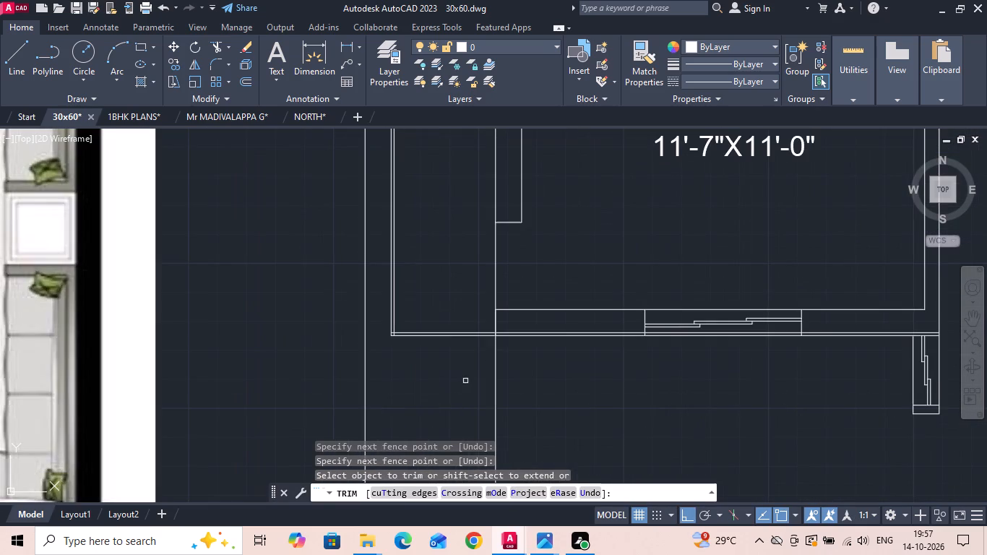
pyautogui.click(512, 332)
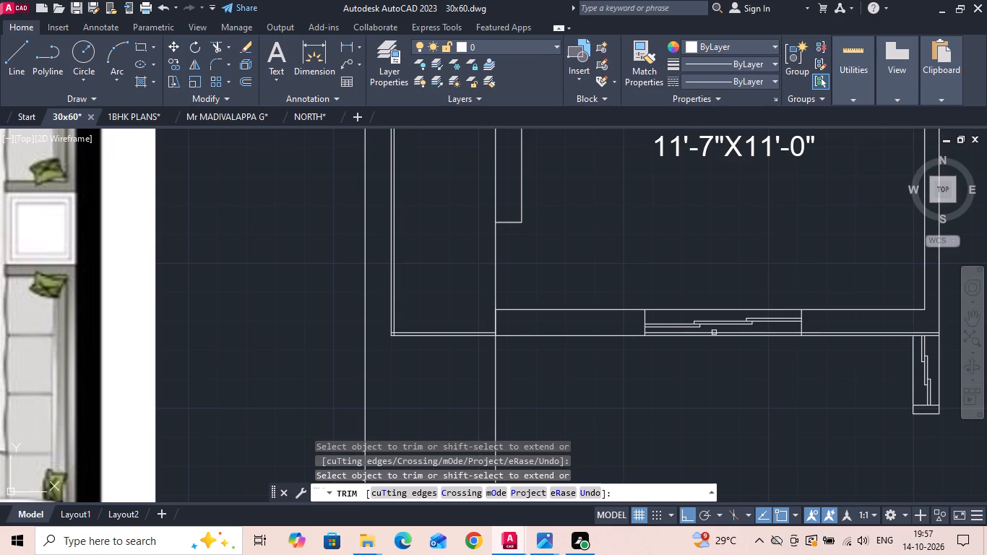
pyautogui.press('Escape')
pyautogui.click(871, 332)
pyautogui.press('Delete')
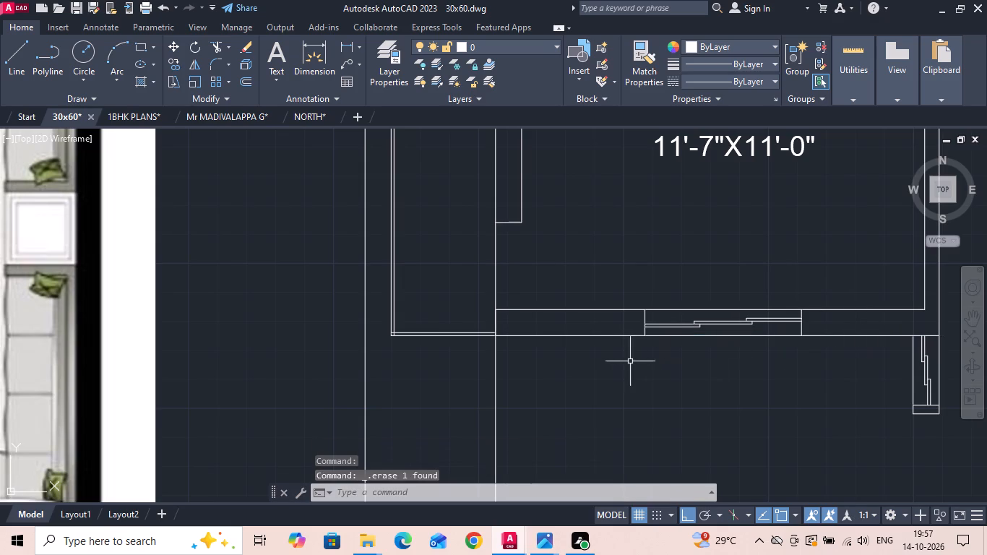
# Fillet the lower side balcony's inner offset lines with zero radius into clean corners at its bottom and top outer corners.
pyautogui.press('f')
pyautogui.press('space')
pyautogui.scroll(2, 431, 351)
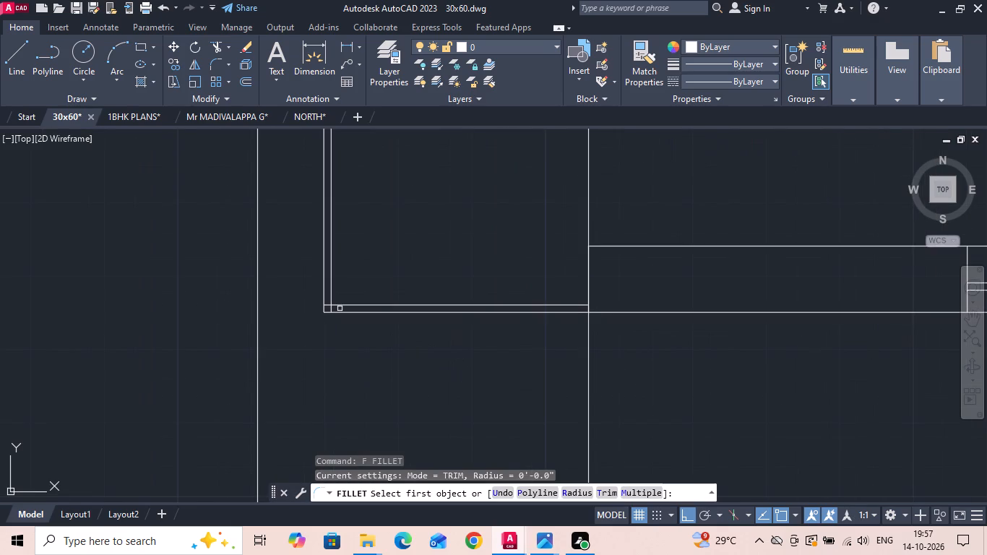
pyautogui.click(340, 305)
pyautogui.click(327, 283)
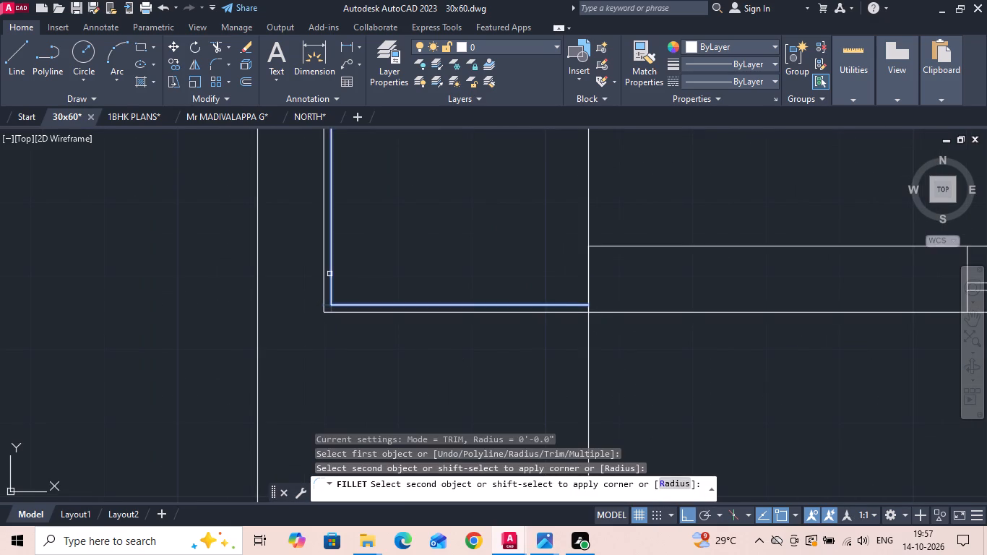
pyautogui.click(329, 274)
pyautogui.scroll(-5, 418, 340)
pyautogui.scroll(5, 421, 246)
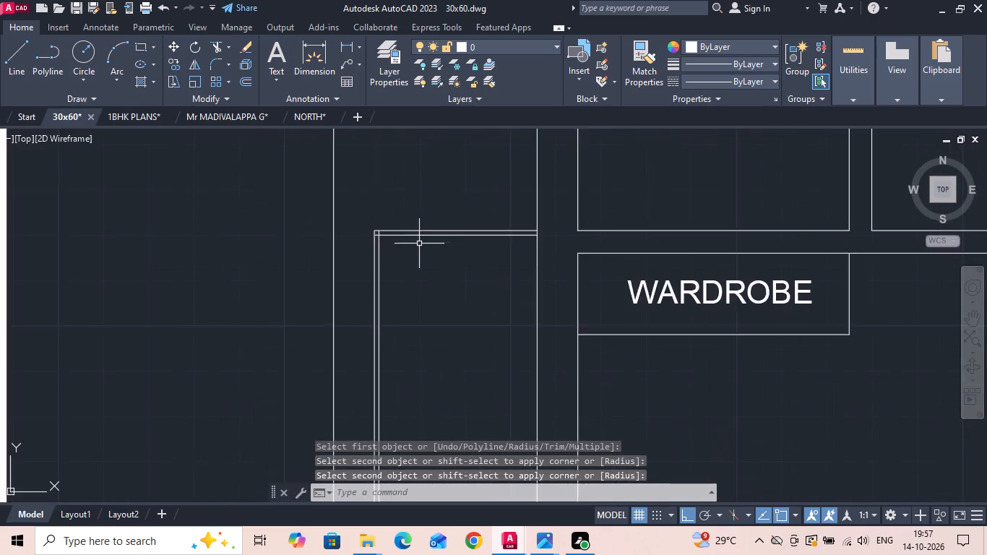
pyautogui.scroll(1, 419, 244)
pyautogui.press('space')
pyautogui.click(327, 220)
pyautogui.click(314, 248)
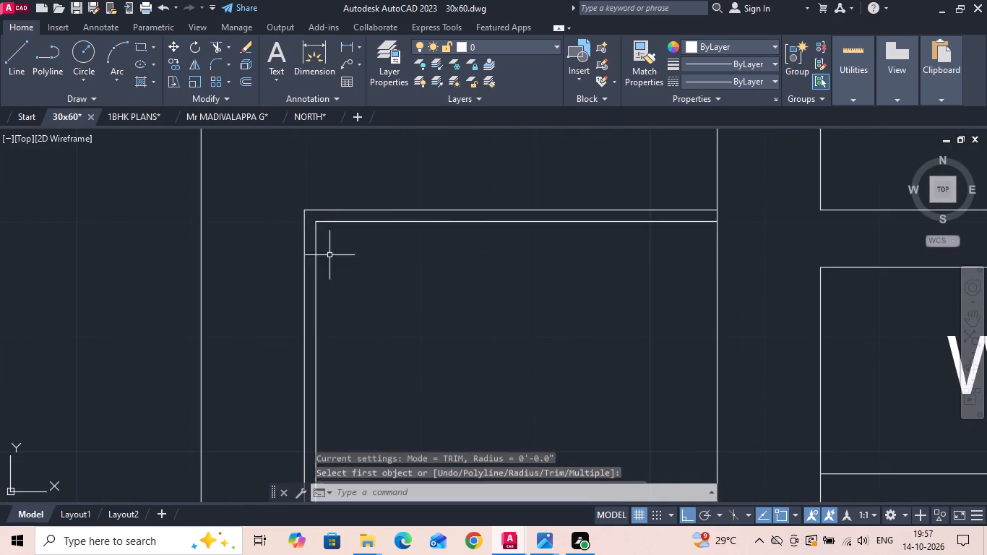
pyautogui.scroll(-5, 389, 280)
pyautogui.press('Escape')
# Copy the 11'-7"X11'-0" bedroom label across into the lower side balcony.
pyautogui.click(527, 365)
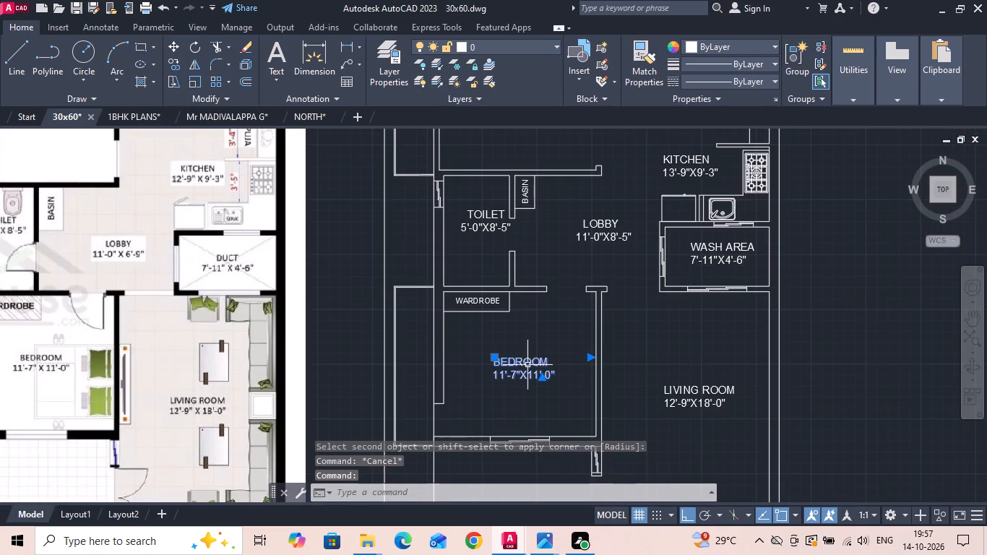
pyautogui.rightClick(527, 366)
pyautogui.click(595, 276)
pyautogui.click(522, 359)
pyautogui.scroll(-1, 449, 371)
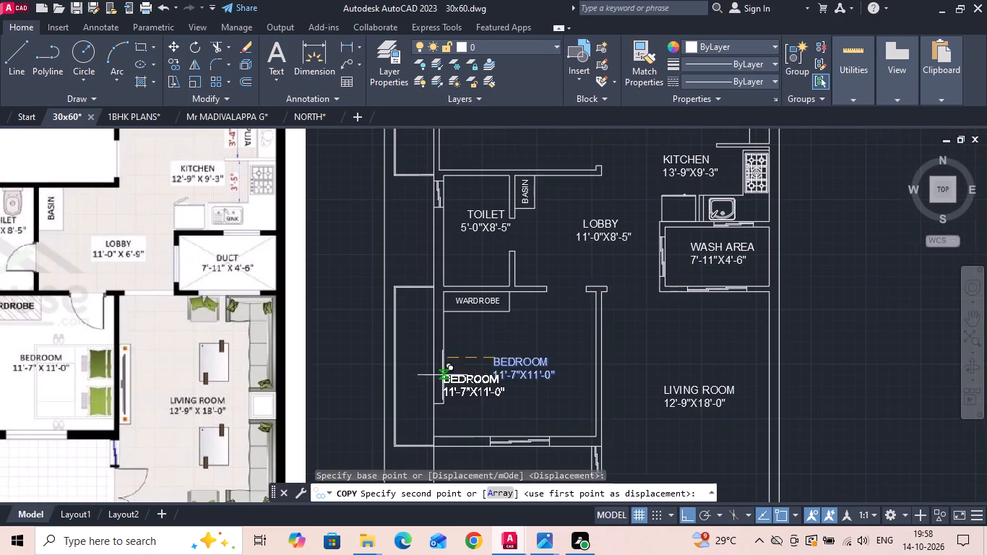
pyautogui.scroll(2, 440, 366)
pyautogui.click(393, 389)
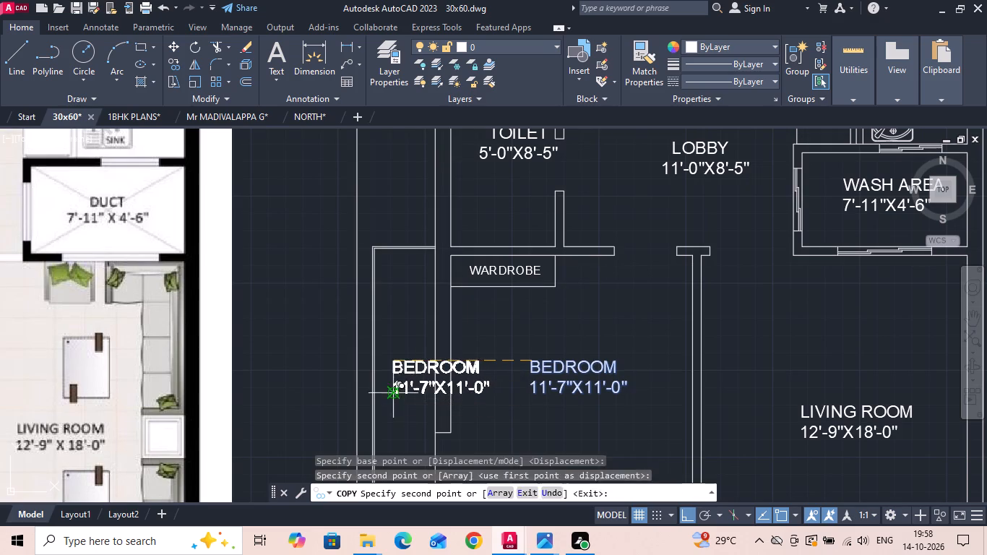
pyautogui.press('Escape')
# Change the room name in the copied label to BALCONY.
pyautogui.doubleClick(449, 363)
pyautogui.click(485, 371)
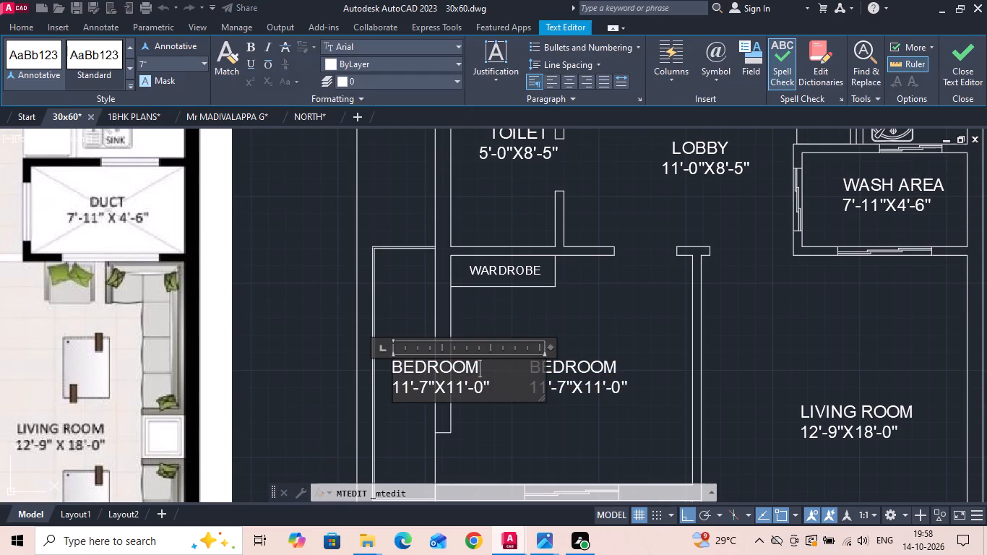
pyautogui.press('BackSpace')
pyautogui.press('BackSpace')
pyautogui.press('BackSpace')
pyautogui.press('BackSpace')
pyautogui.press('BackSpace')
pyautogui.press('BackSpace')
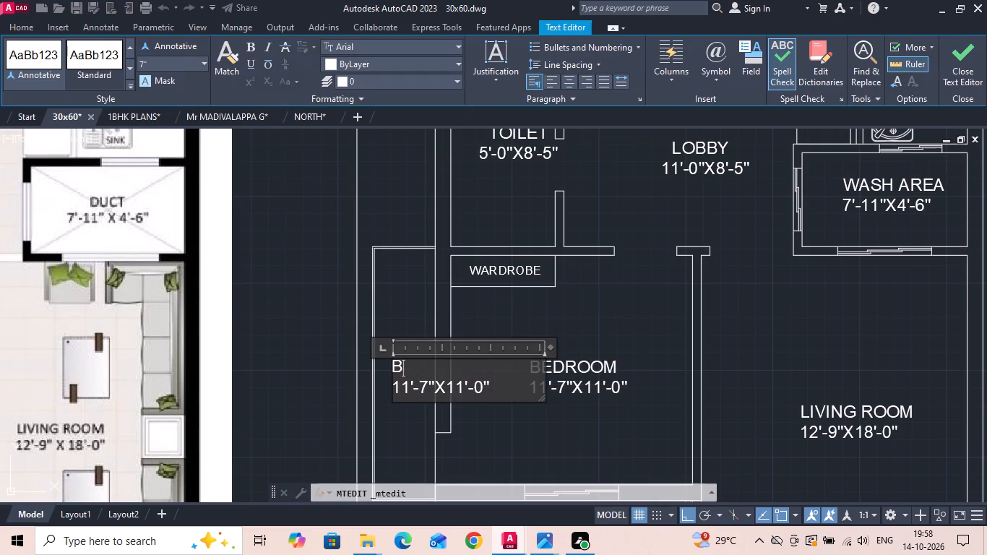
pyautogui.write('ALCONY')
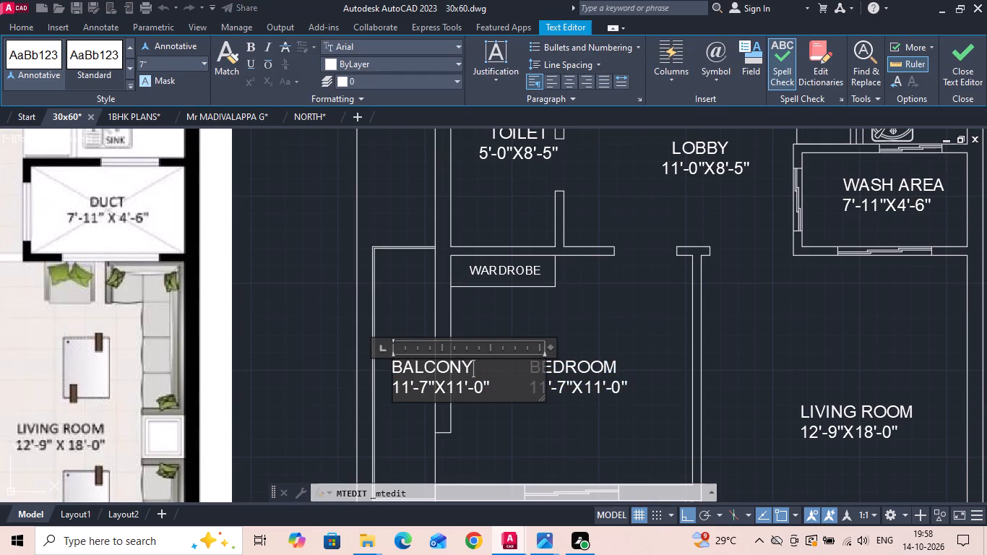
# Set the size line of the lower balcony's label to 3'-0"X12'-2".
pyautogui.scroll(-2, 485, 371)
pyautogui.moveTo(487, 371); pyautogui.dragTo(491, 374, button='middle')
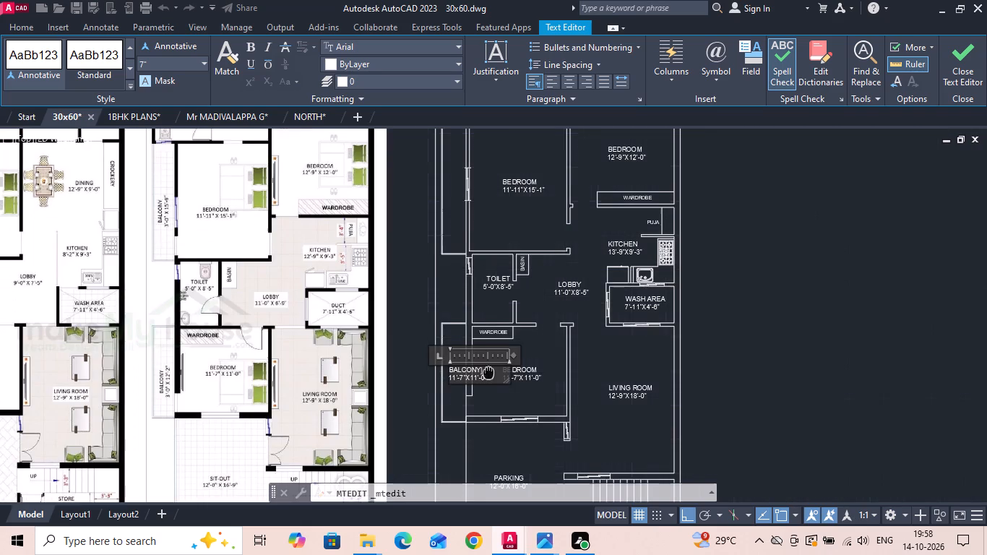
pyautogui.moveTo(491, 374); pyautogui.dragTo(563, 374, button='middle')
pyautogui.scroll(1, 548, 382)
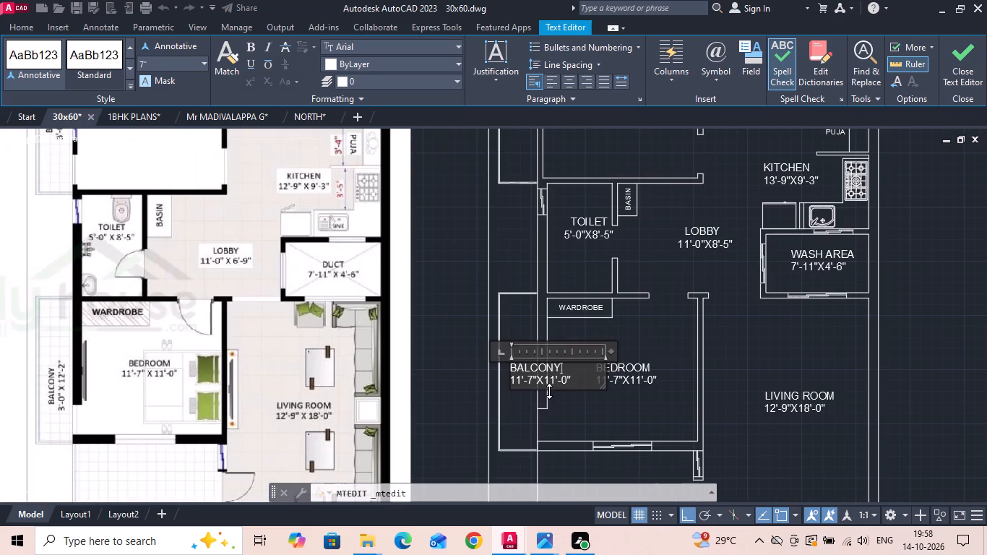
pyautogui.click(530, 377)
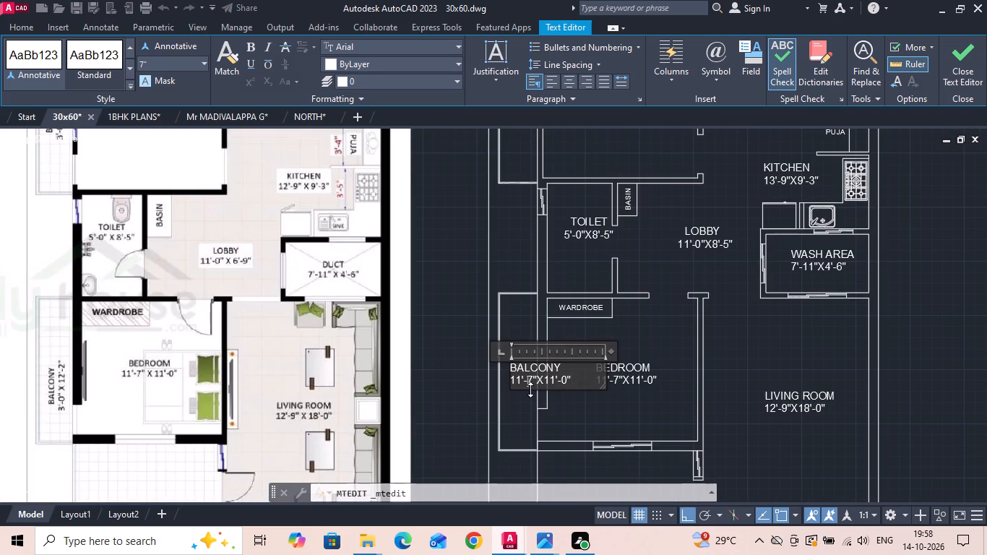
pyautogui.click(533, 385)
pyautogui.press('BackSpace')
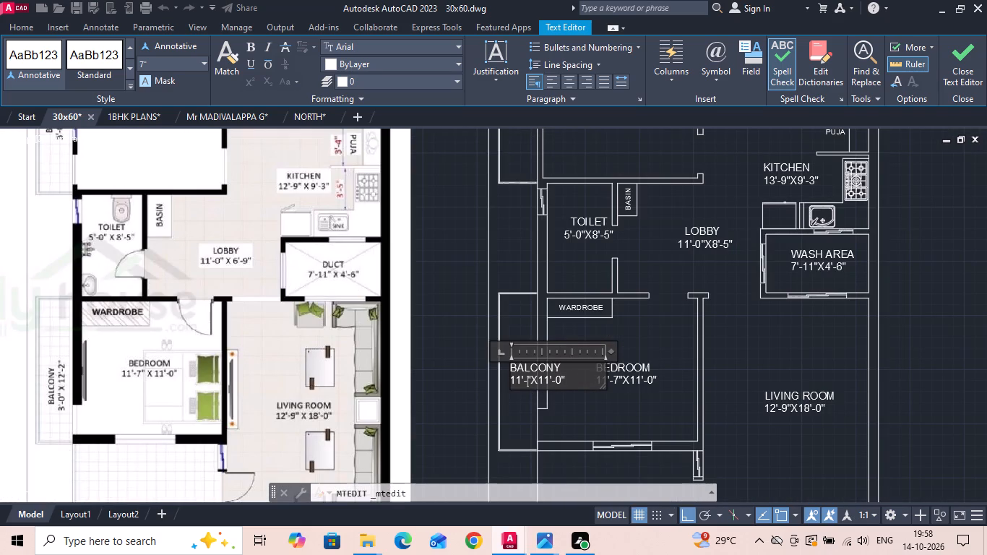
pyautogui.press('0')
pyautogui.click(521, 385)
pyautogui.press('BackSpace')
pyautogui.press('BackSpace')
pyautogui.press('3')
pyautogui.click(548, 379)
pyautogui.press('BackSpace')
pyautogui.press('2')
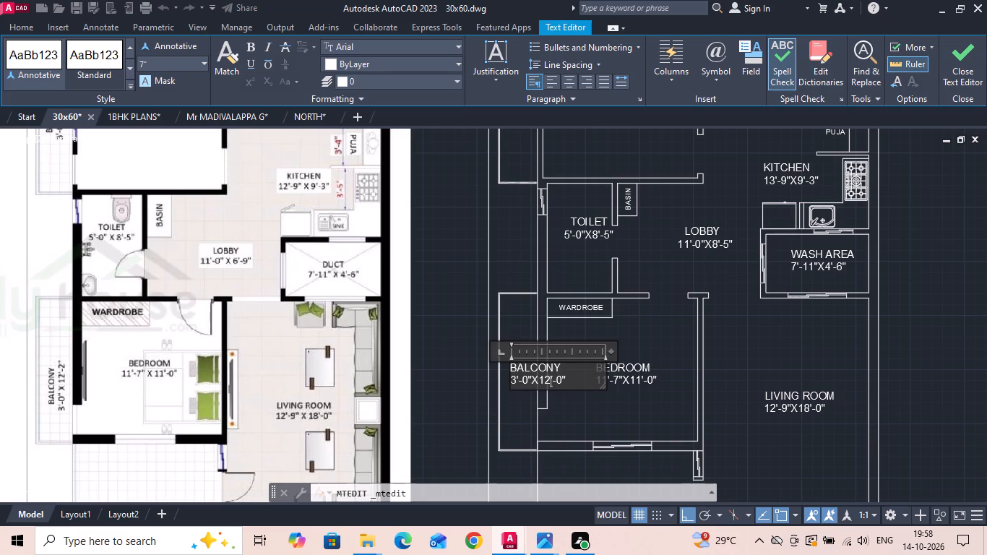
pyautogui.click(561, 387)
pyautogui.press('BackSpace')
pyautogui.press('2')
pyautogui.click(526, 418)
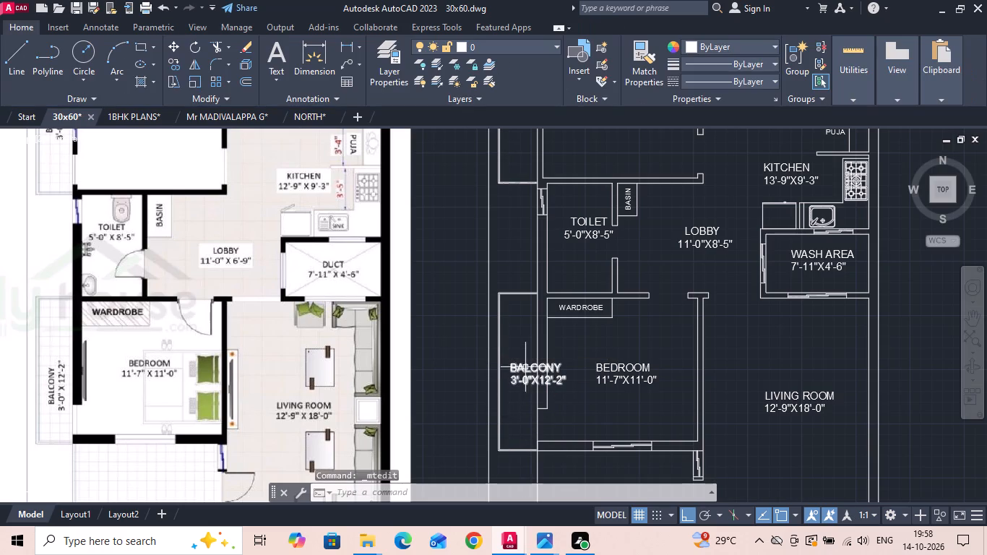
# Rotate the lower balcony's label 90° so it runs vertically along the balcony.
pyautogui.click(525, 367)
pyautogui.rightClick(525, 367)
pyautogui.click(559, 314)
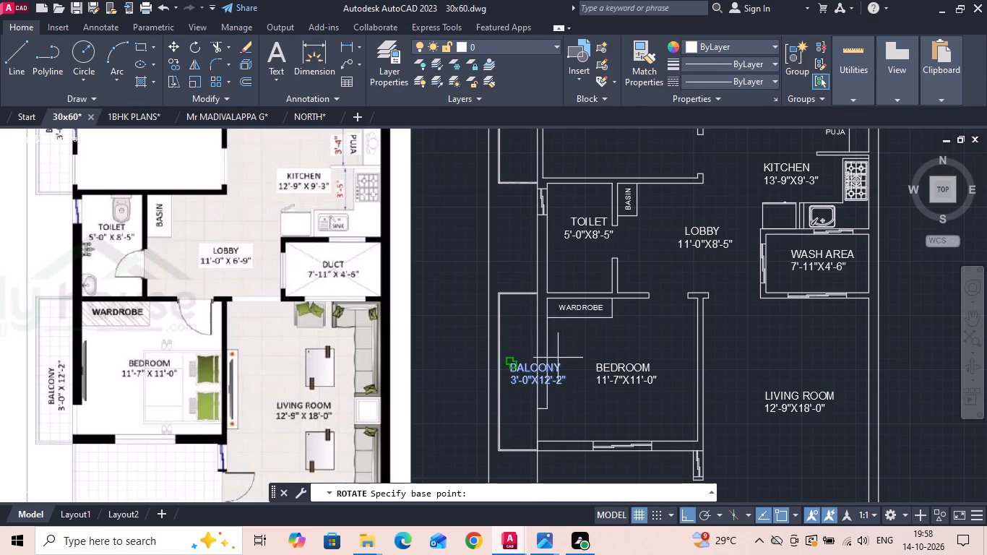
pyautogui.click(556, 363)
pyautogui.click(522, 328)
pyautogui.click(522, 329)
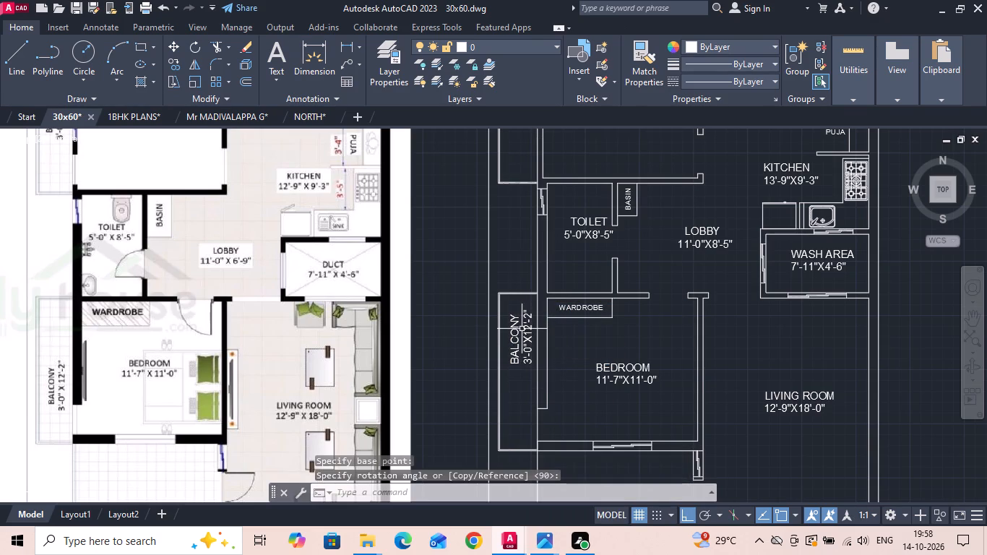
# Move the vertical BALCONY label down and outward to centre it within the lower side balcony.
pyautogui.click(516, 333)
pyautogui.rightClick(516, 334)
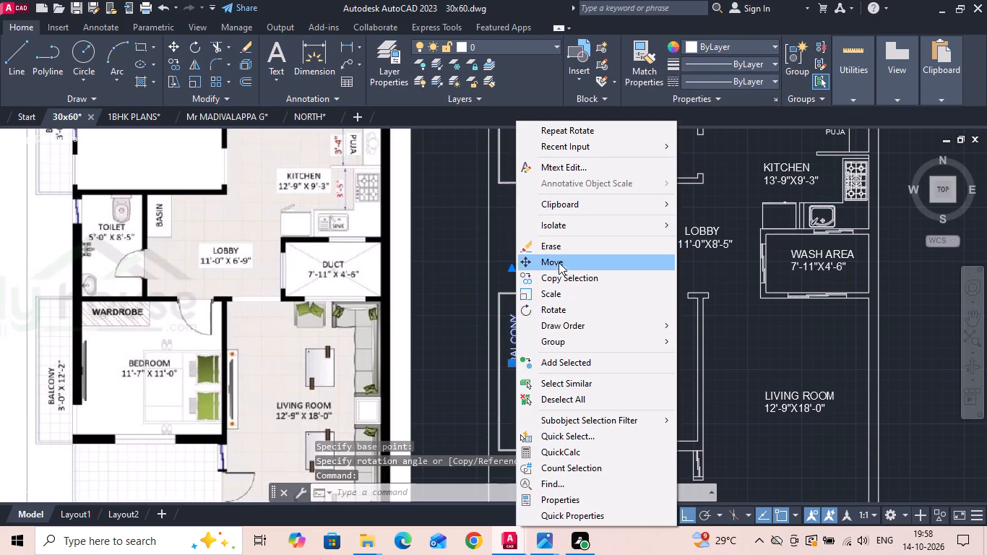
pyautogui.click(560, 259)
pyautogui.moveTo(575, 353); pyautogui.dragTo(582, 299, button='middle')
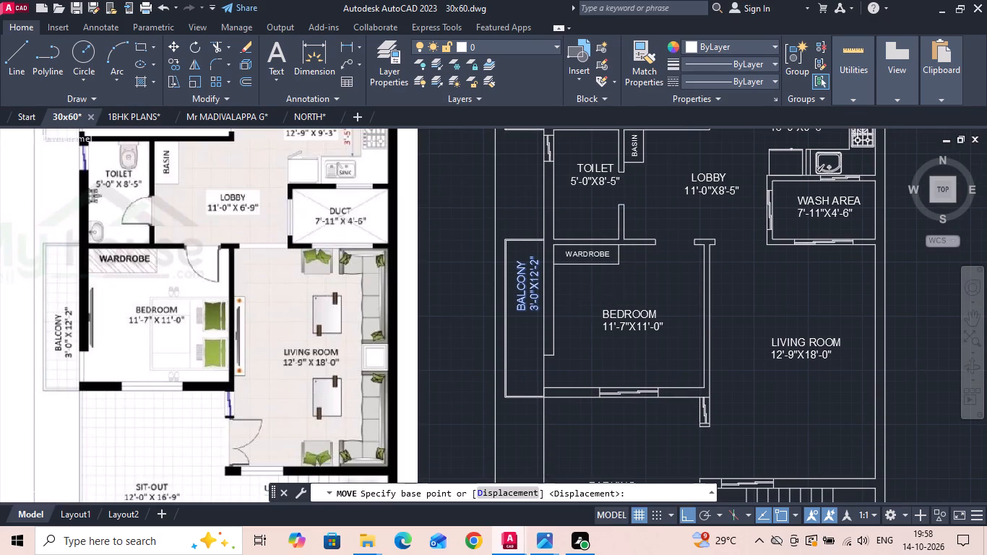
pyautogui.click(595, 303)
pyautogui.click(586, 330)
pyautogui.click(527, 317)
pyautogui.rightClick(527, 317)
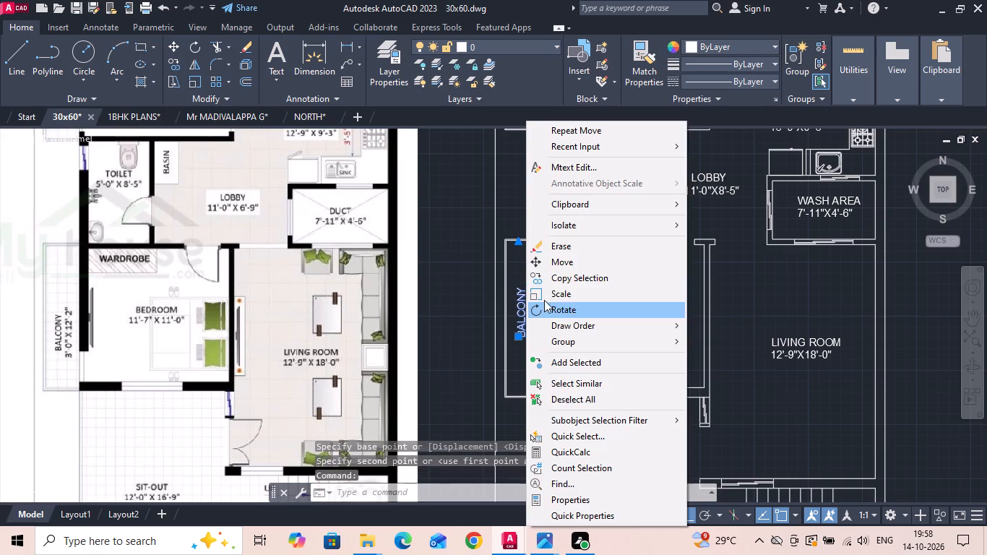
pyautogui.click(565, 266)
pyautogui.scroll(1, 575, 291)
pyautogui.click(577, 300)
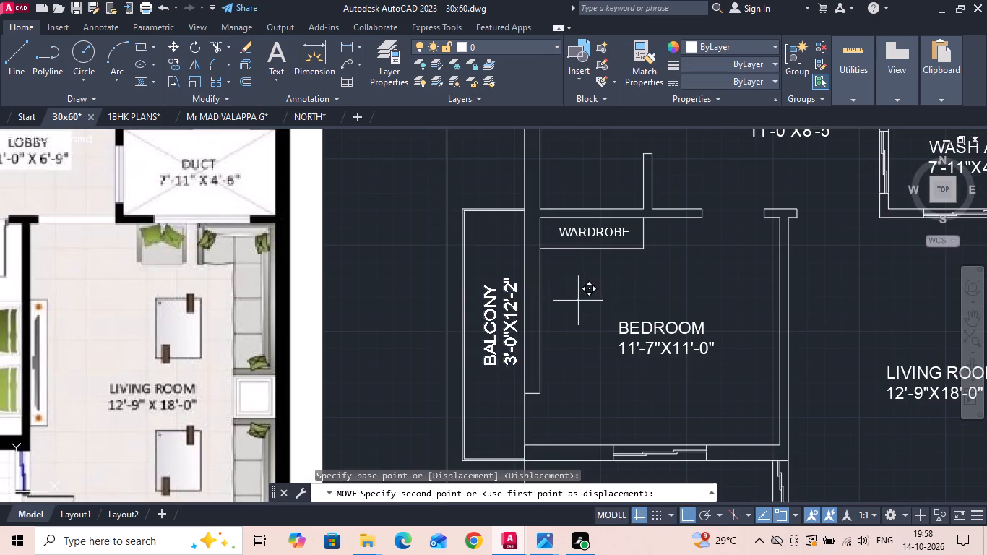
pyautogui.click(571, 301)
# Copy the vertical BALCONY label straight up into the upper side balcony beside the 11'-11"X15'-1" bedroom.
pyautogui.click(496, 317)
pyautogui.rightClick(496, 317)
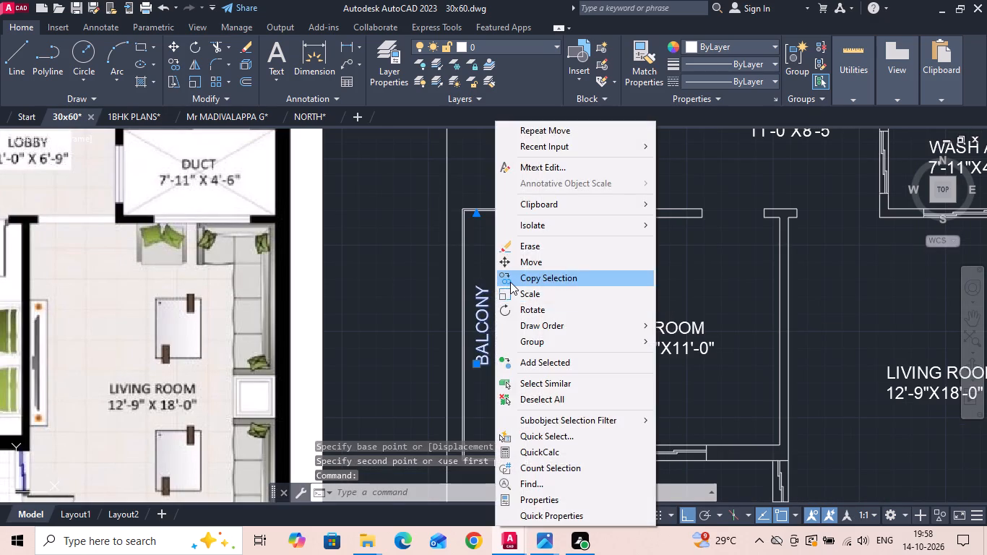
pyautogui.click(510, 282)
pyautogui.scroll(-2, 511, 369)
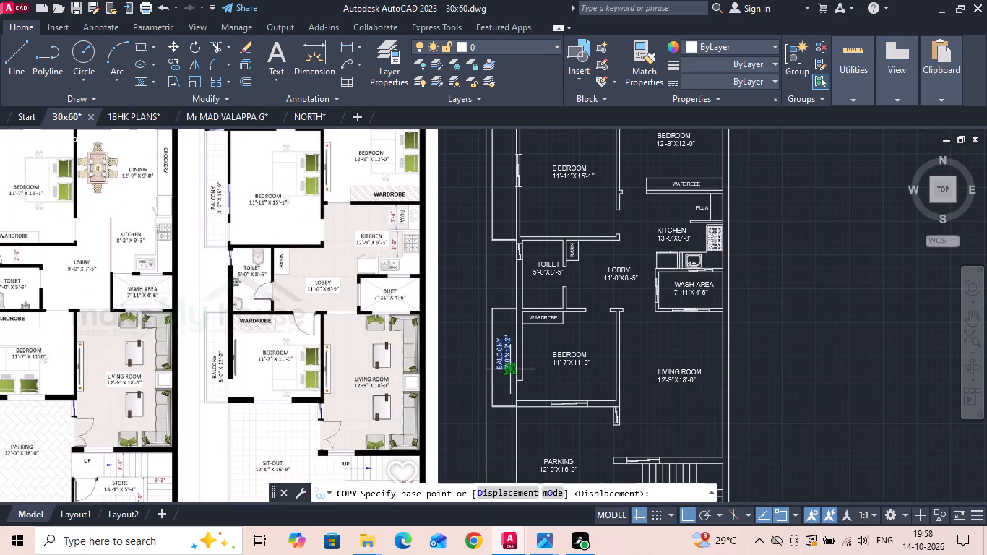
pyautogui.click(507, 367)
pyautogui.moveTo(509, 277); pyautogui.dragTo(509, 366, button='middle')
pyautogui.scroll(2, 503, 272)
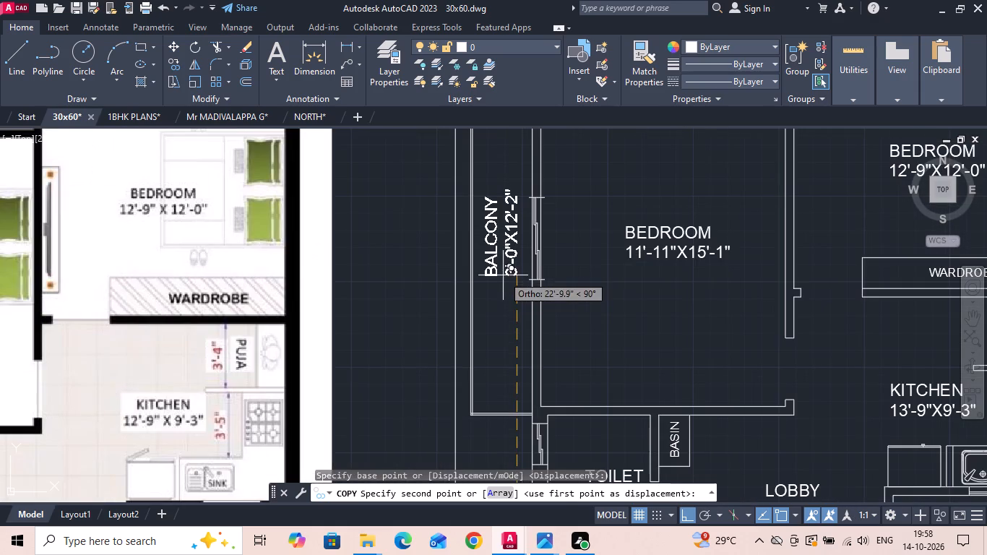
pyautogui.click(503, 284)
pyautogui.scroll(-2, 529, 314)
pyautogui.press('Escape')
# Check the lower side balcony's length with a temporary linear dimension between its top and bottom outer lines.
pyautogui.moveTo(282, 345); pyautogui.dragTo(282, 346, button='middle')
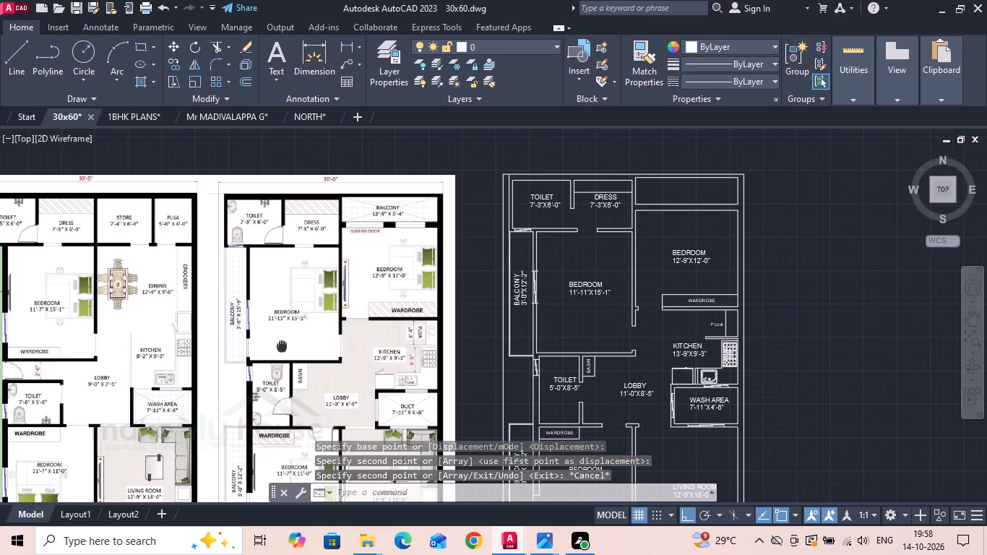
pyautogui.moveTo(282, 346); pyautogui.dragTo(379, 348, button='middle')
pyautogui.scroll(2, 370, 338)
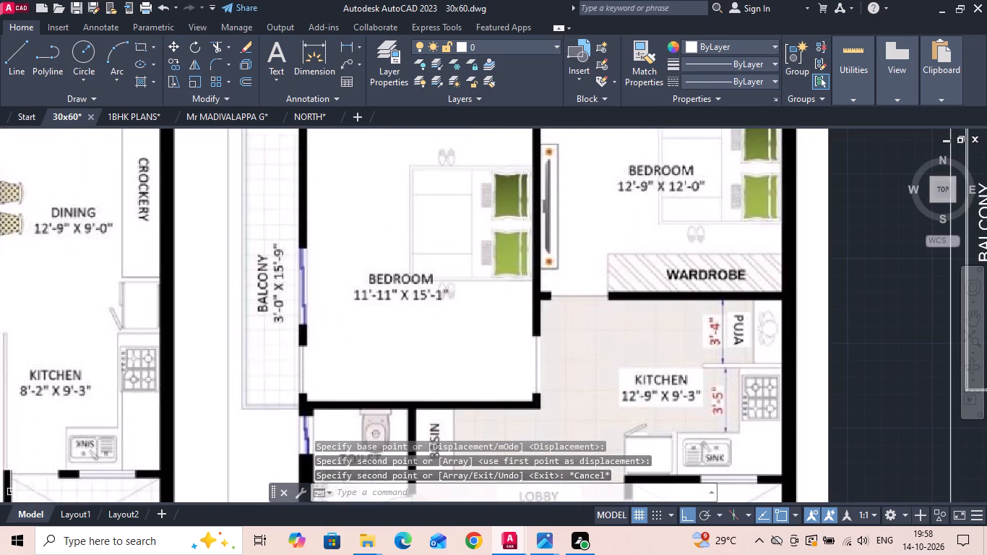
pyautogui.scroll(-2, 366, 338)
pyautogui.moveTo(507, 361); pyautogui.dragTo(476, 249, button='middle')
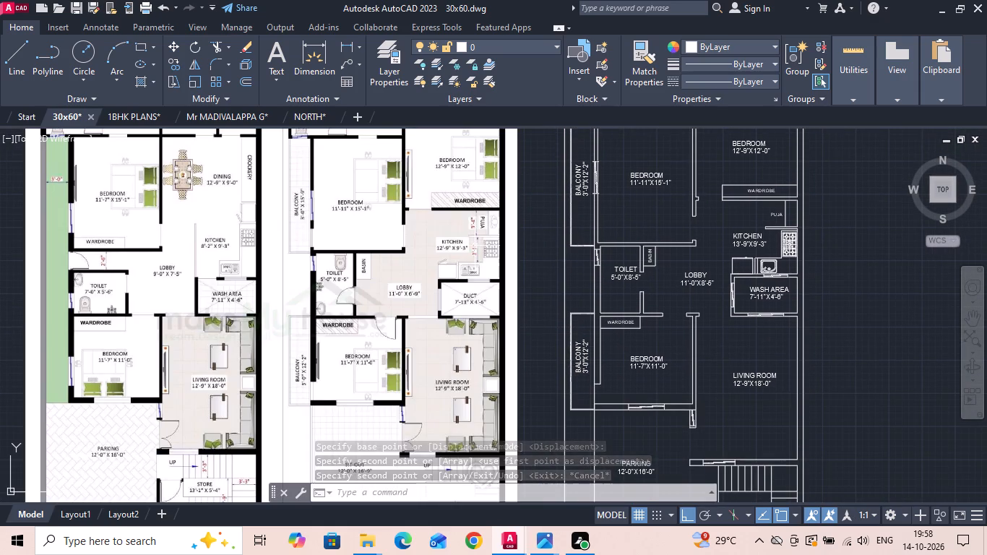
pyautogui.click(350, 41)
pyautogui.scroll(1, 569, 322)
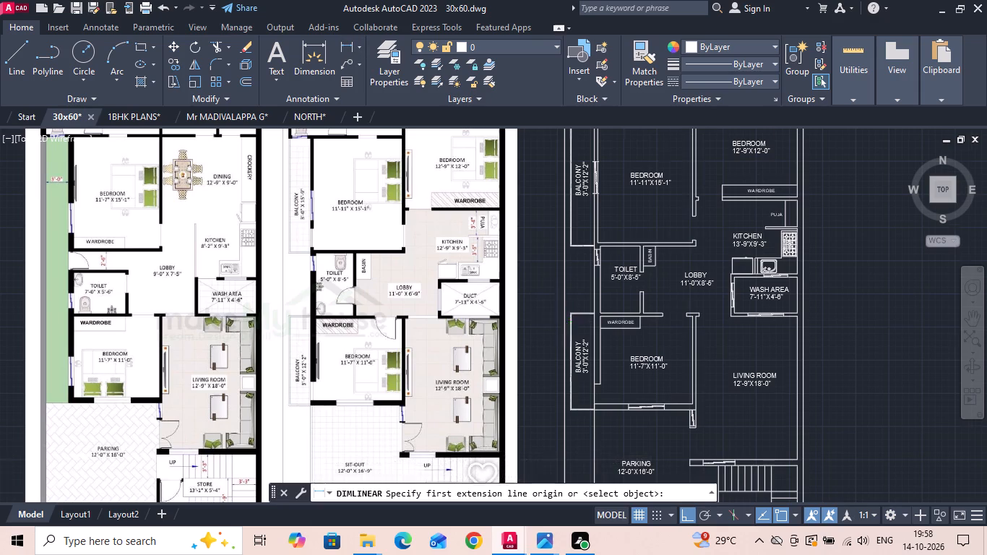
pyautogui.scroll(3, 569, 322)
pyautogui.click(606, 262)
pyautogui.scroll(-2, 606, 261)
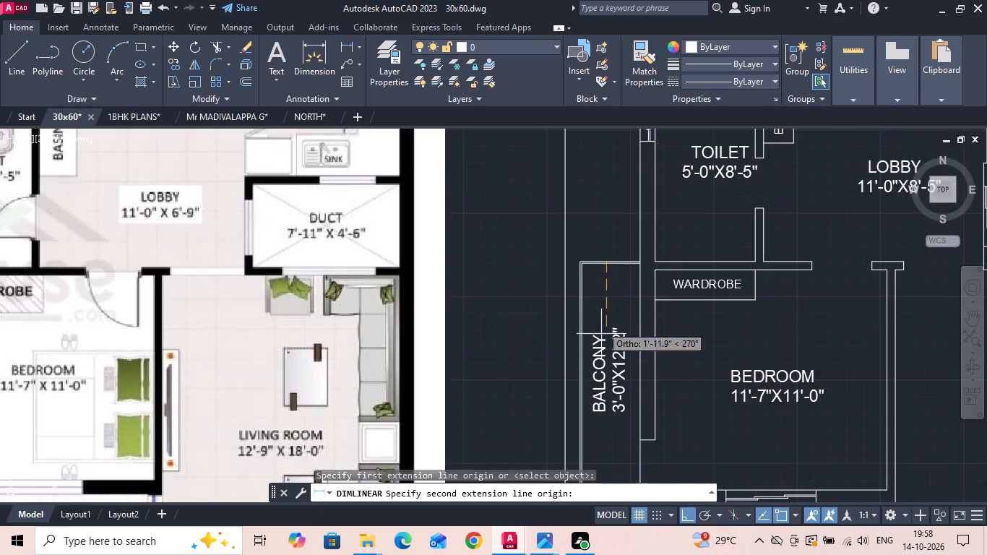
pyautogui.moveTo(602, 452); pyautogui.dragTo(575, 259, button='middle')
pyautogui.click(579, 315)
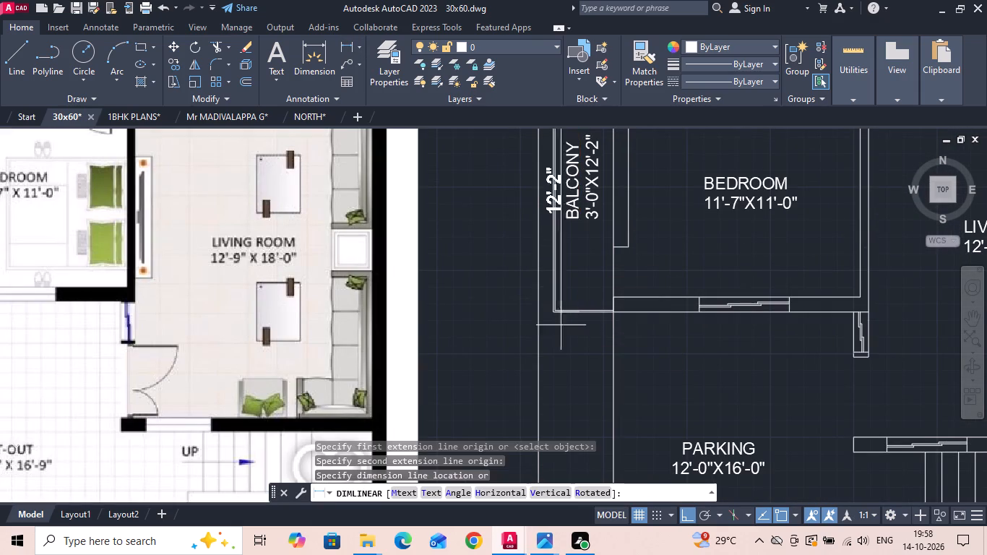
pyautogui.press('Escape')
pyautogui.scroll(-4, 548, 337)
pyautogui.scroll(3, 554, 307)
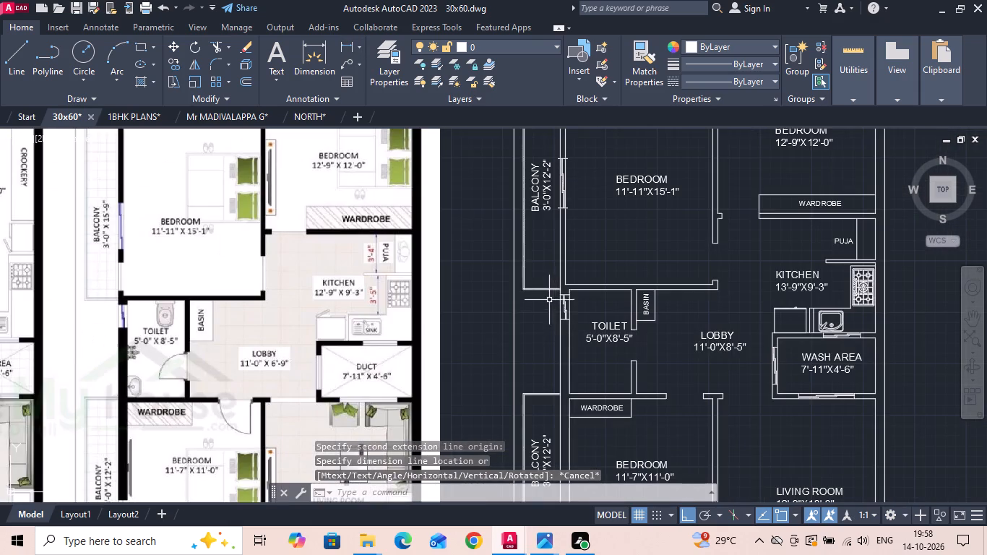
# Check the upper side balcony's length with a temporary linear dimension between its bottom and top lines.
pyautogui.press('space')
pyautogui.scroll(3, 537, 286)
pyautogui.click(530, 301)
pyautogui.scroll(-2, 517, 387)
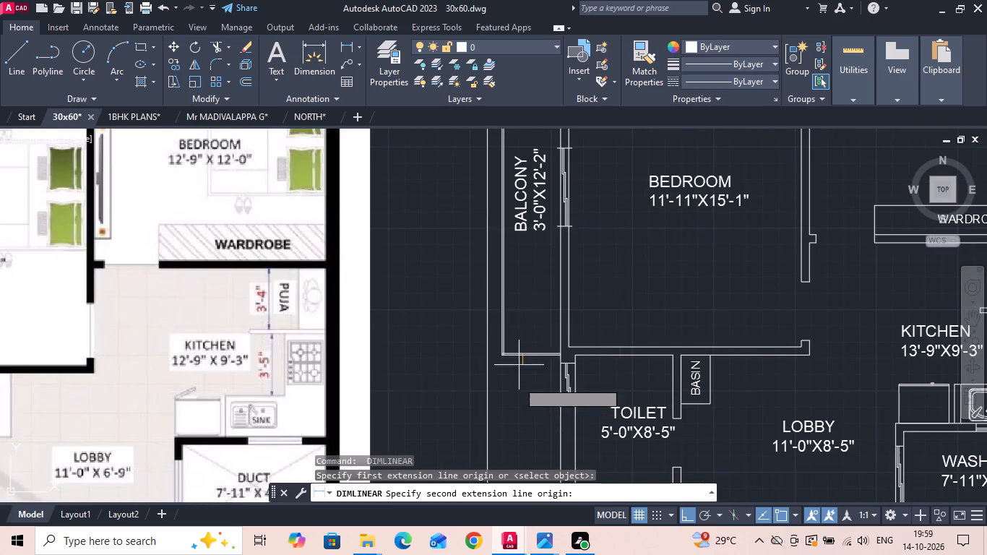
pyautogui.moveTo(551, 179); pyautogui.dragTo(537, 314, button='middle')
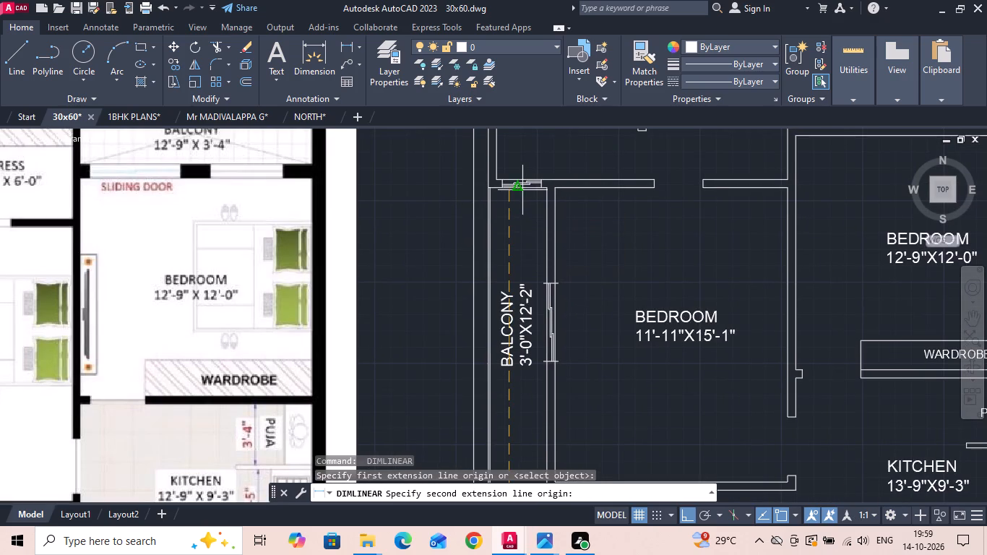
pyautogui.click(522, 190)
pyautogui.scroll(-1, 485, 242)
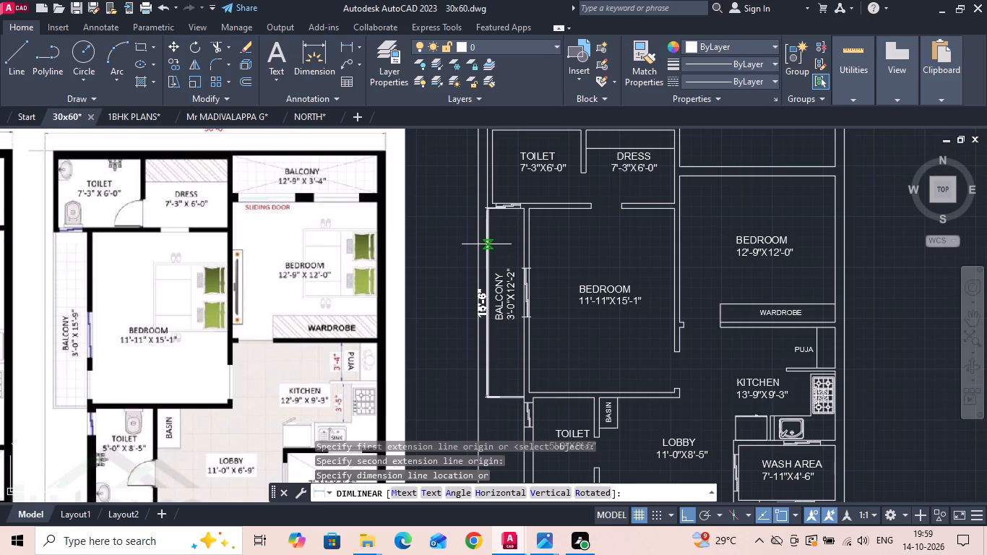
pyautogui.press('Escape')
# Check the 11'-11"X15'-1" bedroom's length with a temporary linear dimension between its upper and lower walls.
pyautogui.click(341, 48)
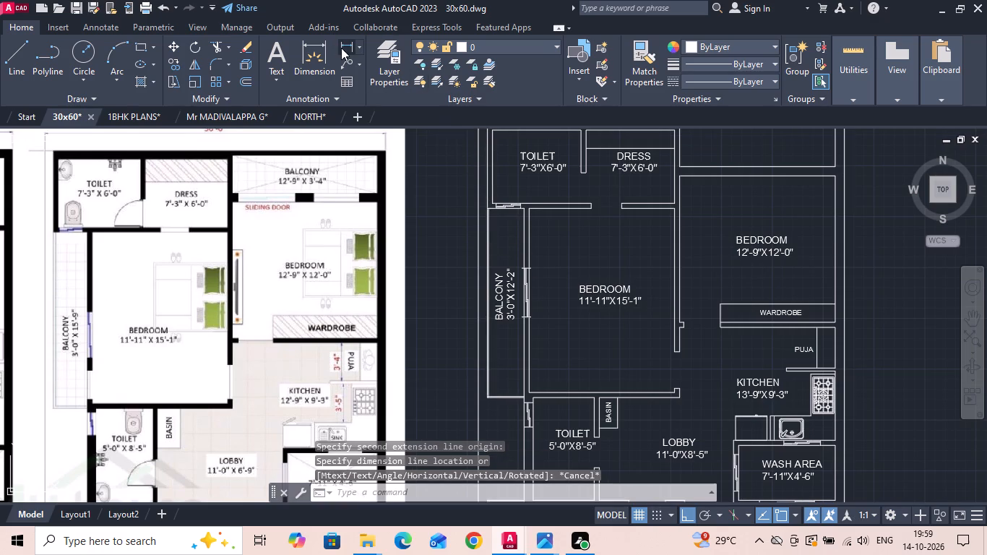
pyautogui.click(563, 210)
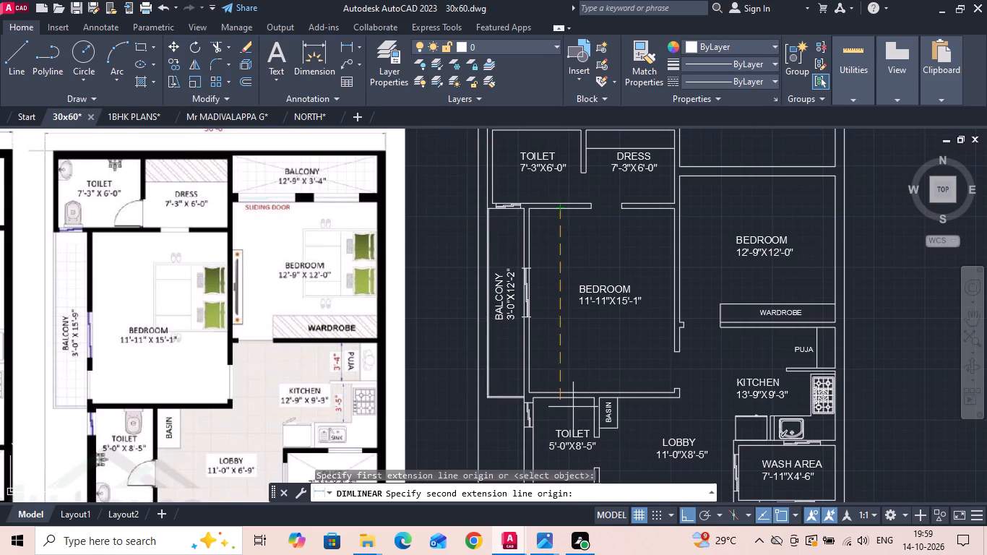
pyautogui.scroll(1, 574, 409)
pyautogui.click(548, 391)
pyautogui.press('Escape')
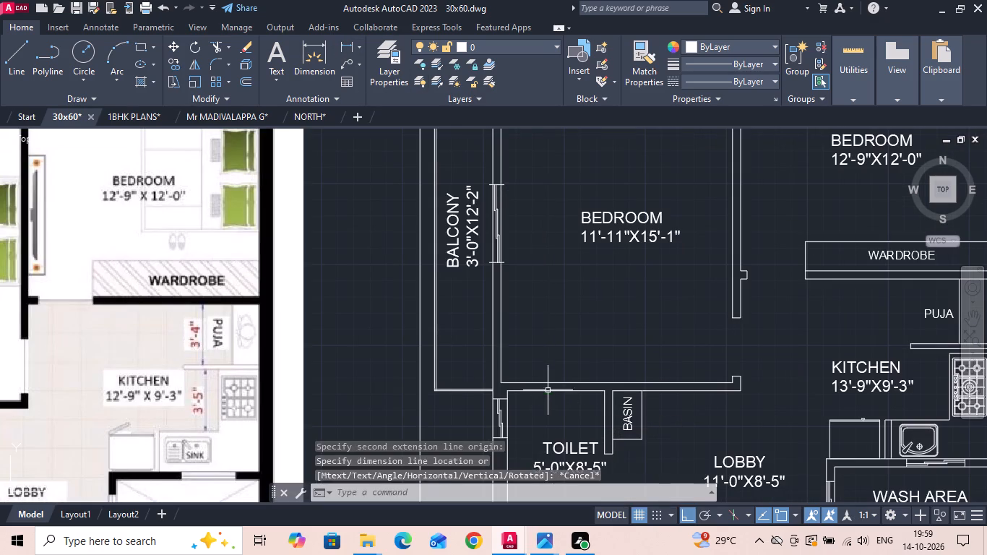
# Change the size text in the upper side balcony's label to 3'-0"X15'-6".
pyautogui.scroll(-2, 553, 390)
pyautogui.scroll(2, 202, 363)
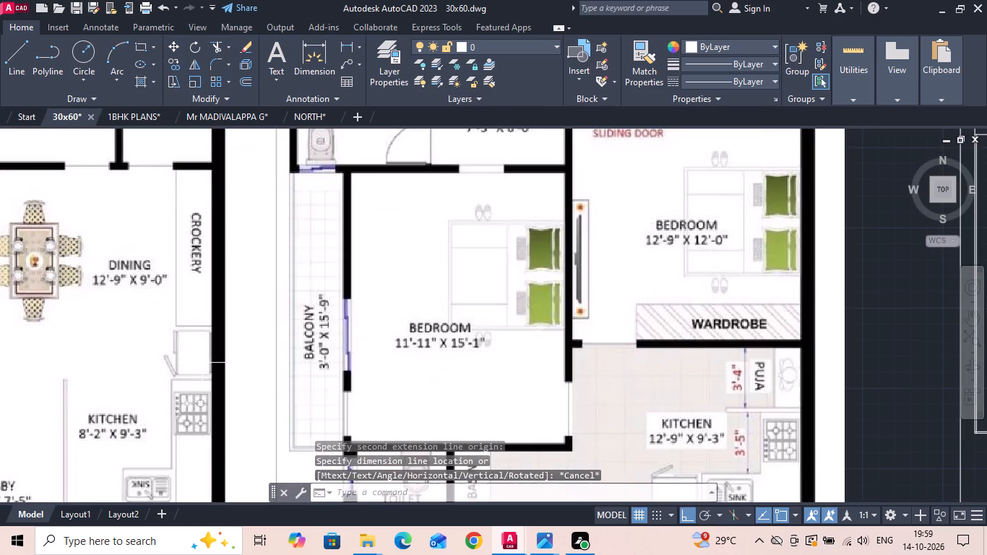
pyautogui.moveTo(280, 328); pyautogui.dragTo(288, 271, button='middle')
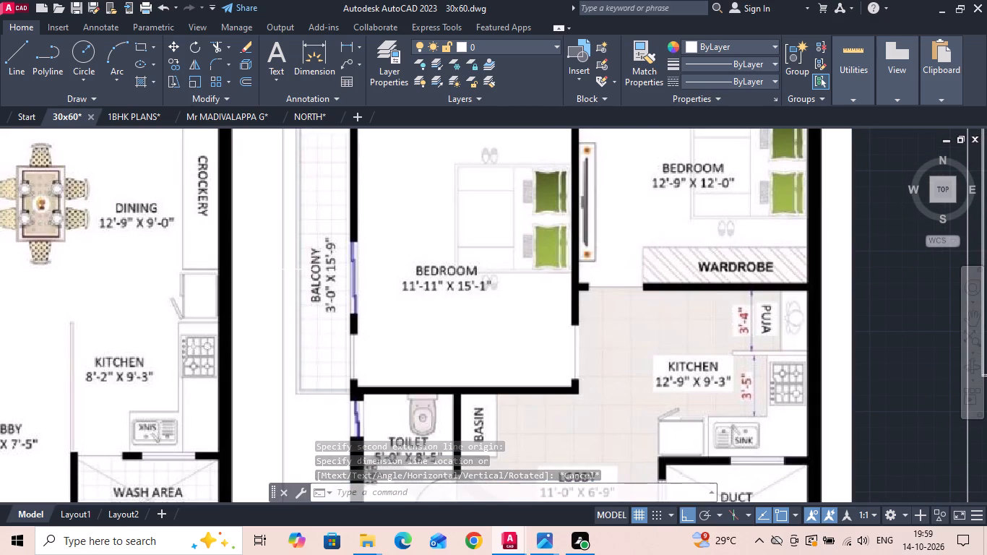
pyautogui.scroll(-2, 288, 366)
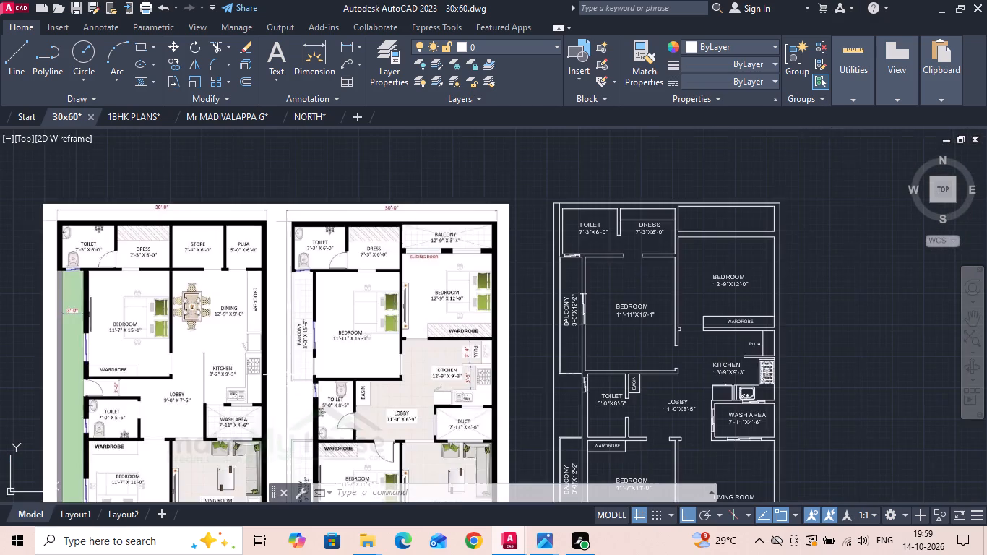
pyautogui.scroll(2, 585, 381)
pyautogui.scroll(1, 559, 184)
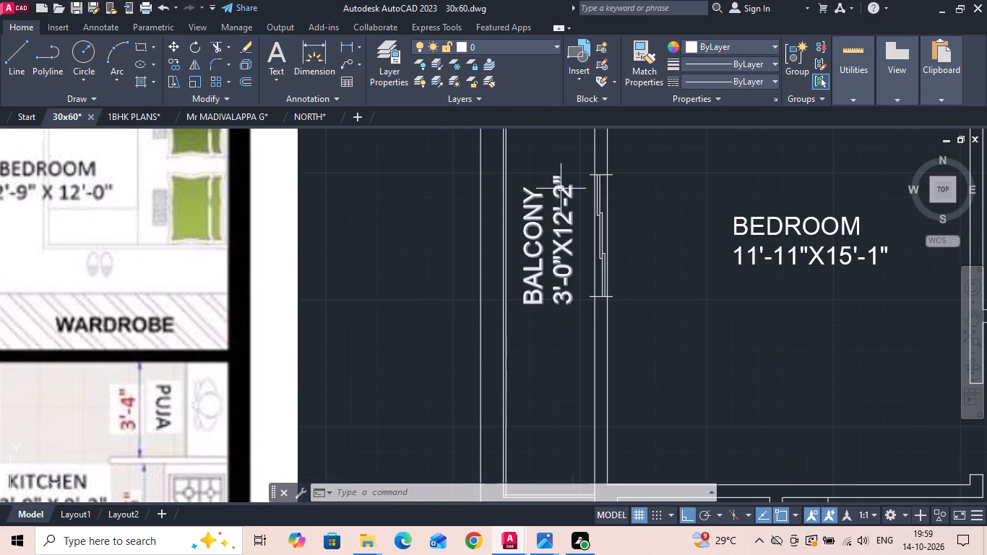
pyautogui.doubleClick(561, 189)
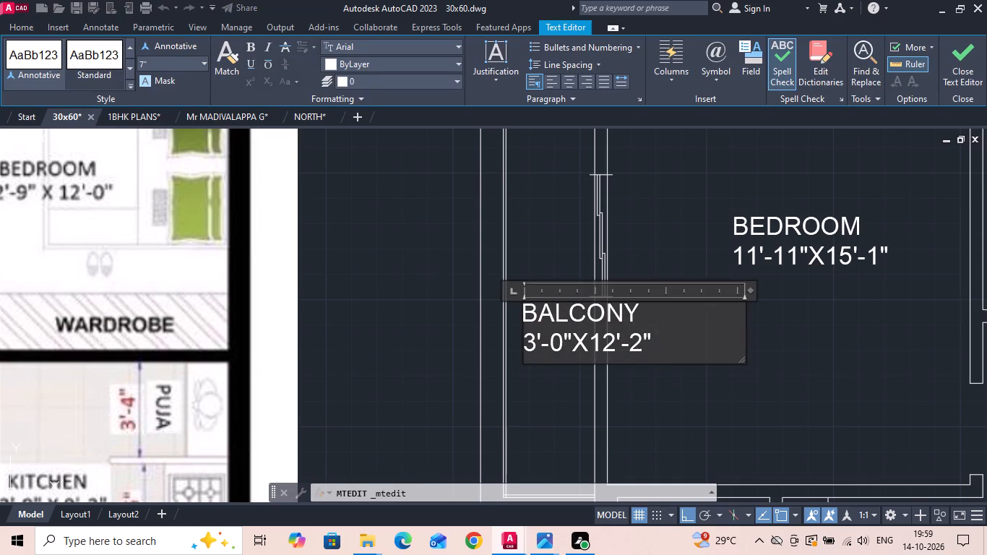
pyautogui.press('BackSpace')
pyautogui.press('6')
pyautogui.click(615, 336)
pyautogui.press('BackSpace')
pyautogui.press('5')
pyautogui.click(562, 374)
pyautogui.scroll(-1, 555, 373)
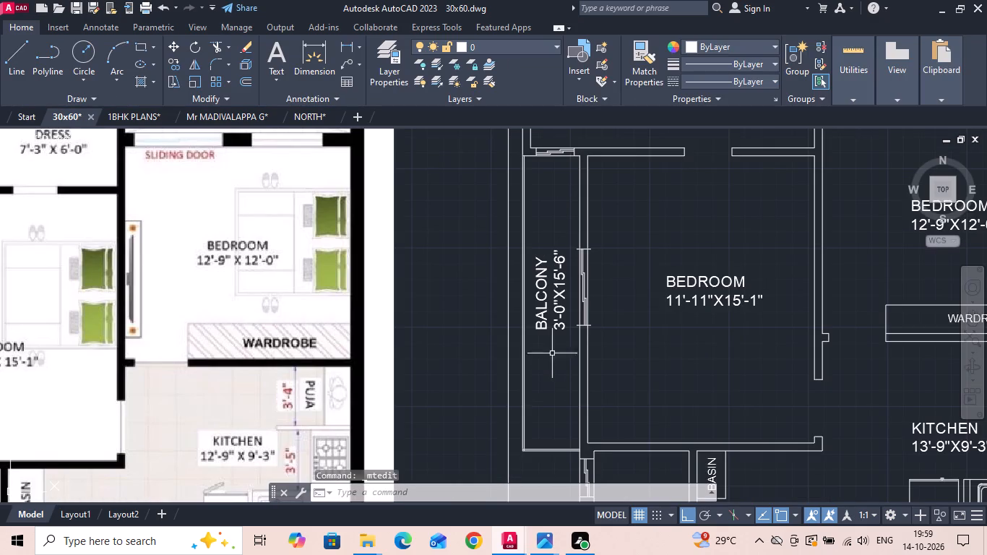
# Offset the 11'-11"X15'-1" bedroom's lower wall line 5" into the room, and offset that new line another 2'6" upward.
pyautogui.scroll(2, 570, 254)
pyautogui.scroll(-2, 582, 262)
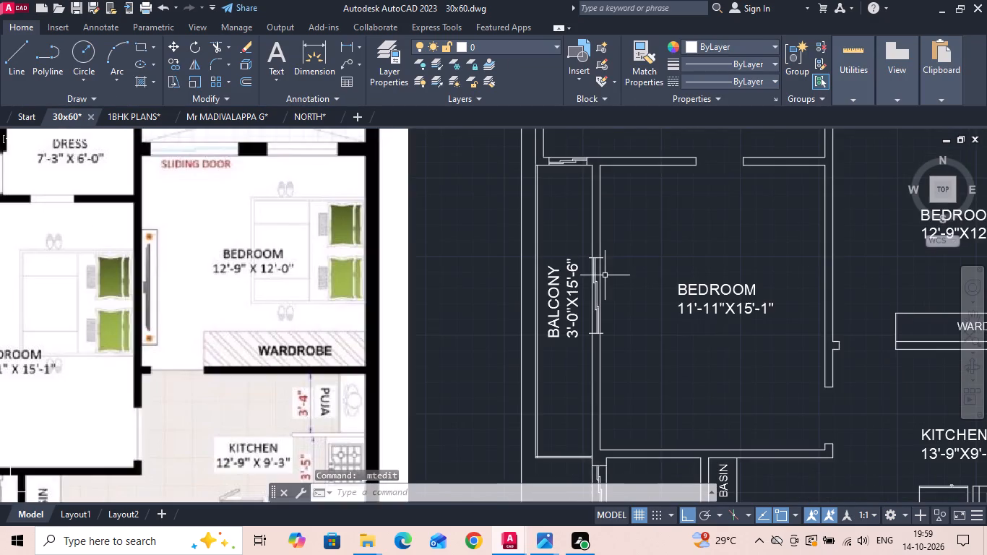
pyautogui.scroll(-2, 605, 275)
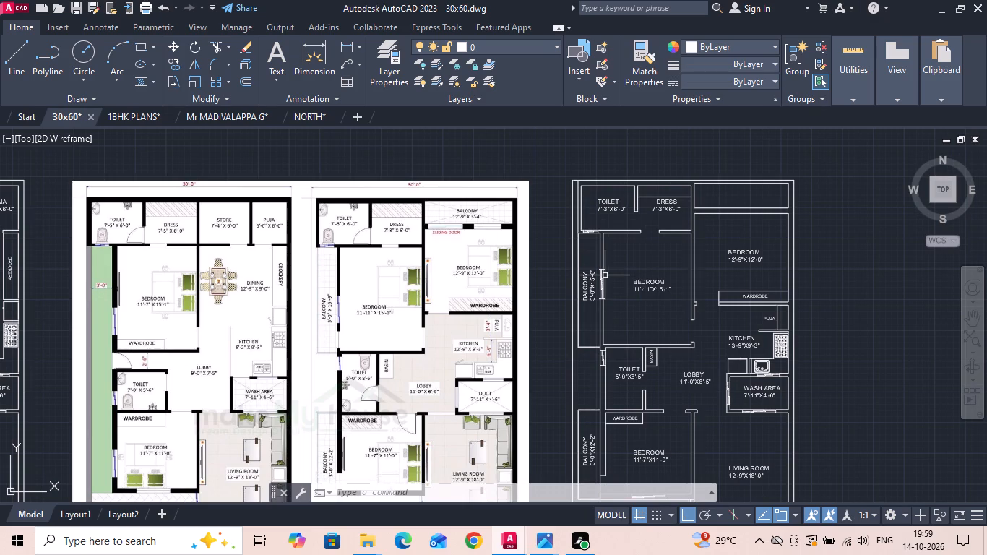
pyautogui.scroll(2, 639, 343)
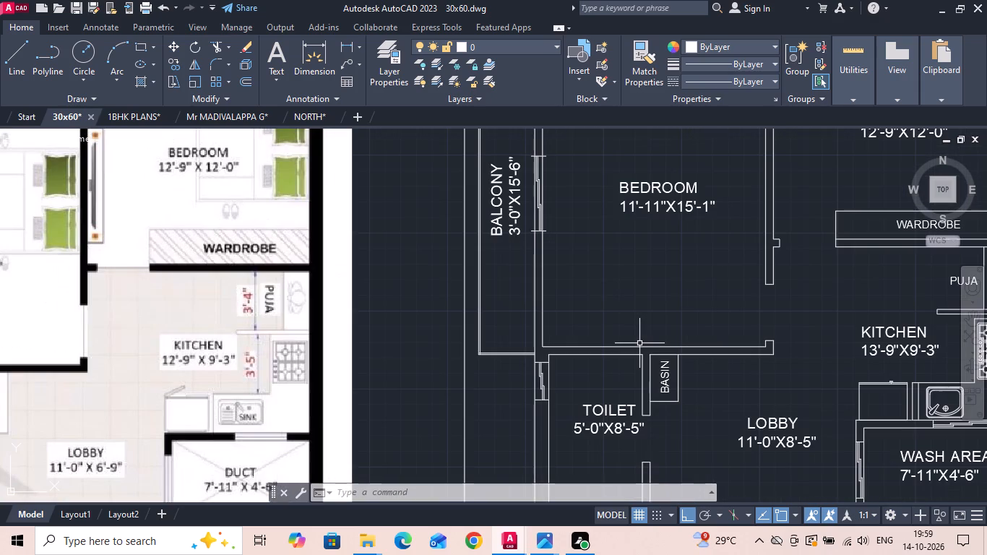
pyautogui.write('O 5')
pyautogui.press('Return')
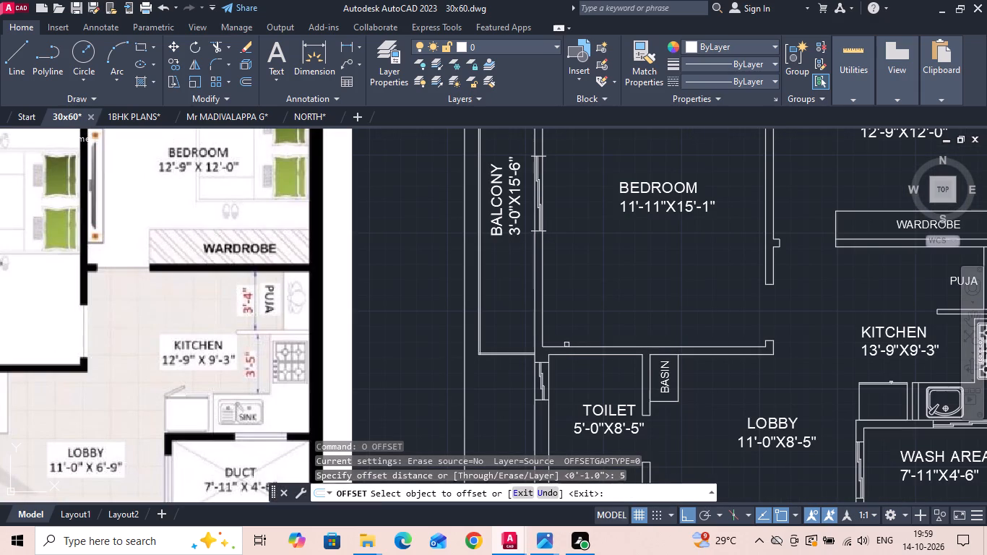
pyautogui.click(564, 347)
pyautogui.click(567, 311)
pyautogui.press('Escape')
pyautogui.write("O 2'6")
pyautogui.press('space')
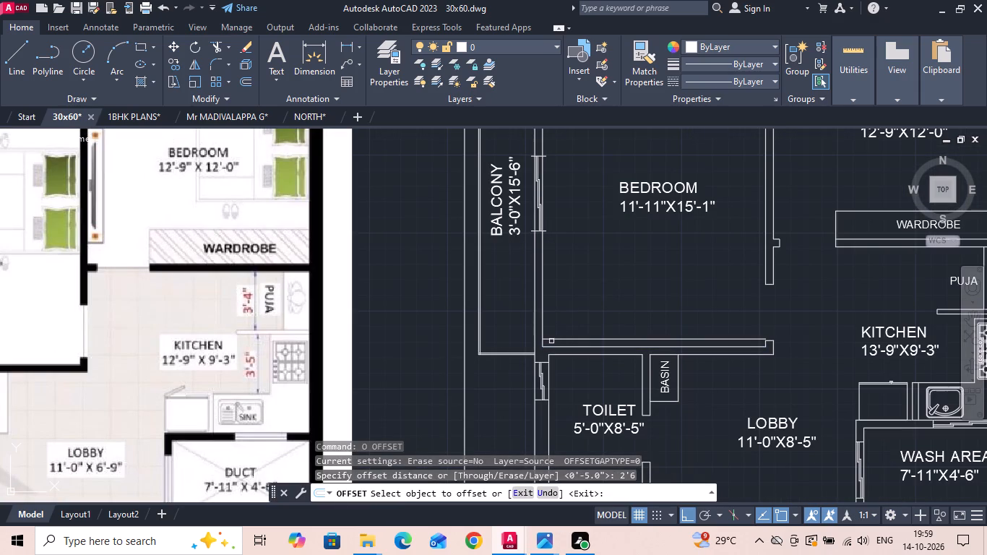
pyautogui.click(550, 337)
pyautogui.click(556, 311)
pyautogui.press('Escape')
# Extend both offset lines across the bedroom's balcony-side wall to its outer face.
pyautogui.write('EX')
pyautogui.press('space')
pyautogui.moveTo(556, 310); pyautogui.dragTo(561, 293)
pyautogui.click(554, 340)
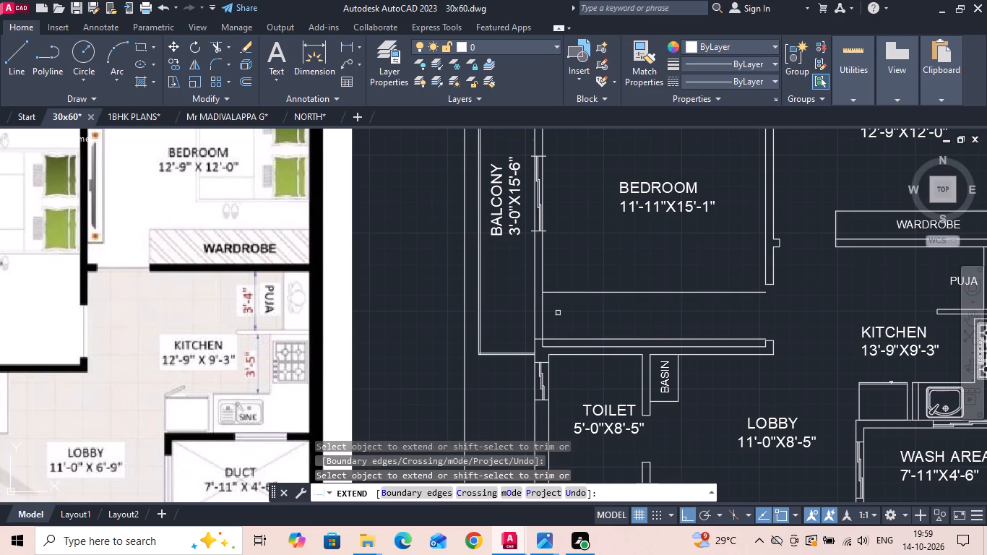
pyautogui.moveTo(559, 306); pyautogui.dragTo(565, 272)
pyautogui.scroll(-1, 565, 272)
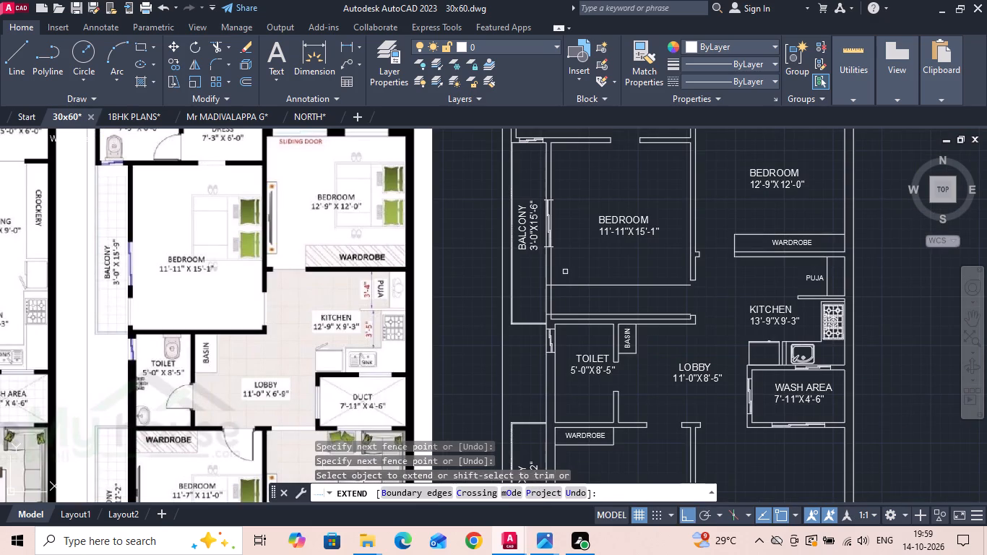
pyautogui.click(565, 272)
pyautogui.press('Escape')
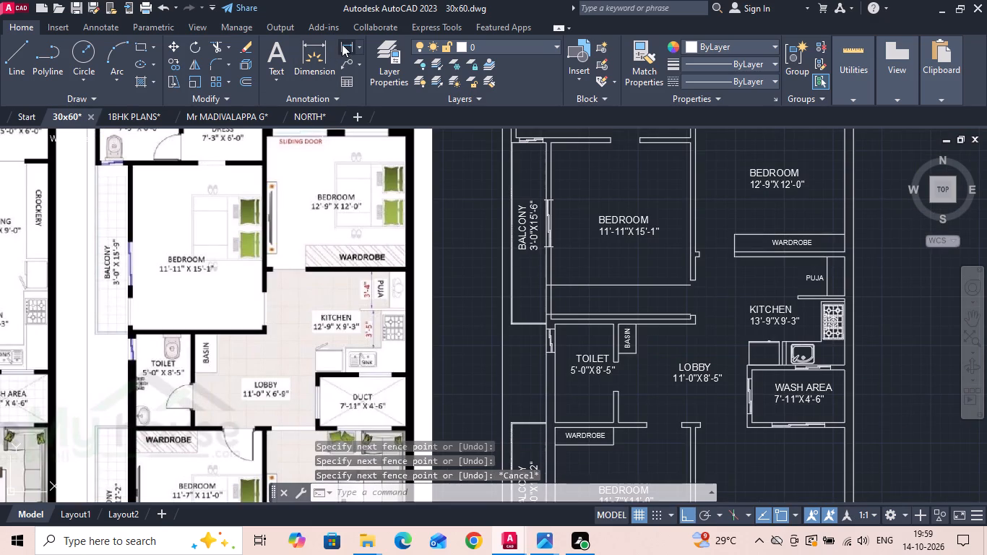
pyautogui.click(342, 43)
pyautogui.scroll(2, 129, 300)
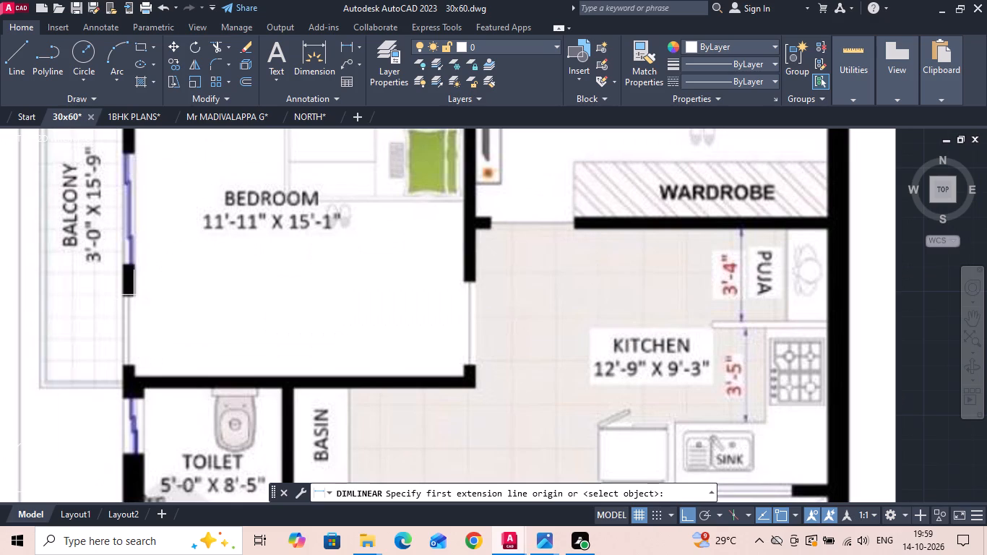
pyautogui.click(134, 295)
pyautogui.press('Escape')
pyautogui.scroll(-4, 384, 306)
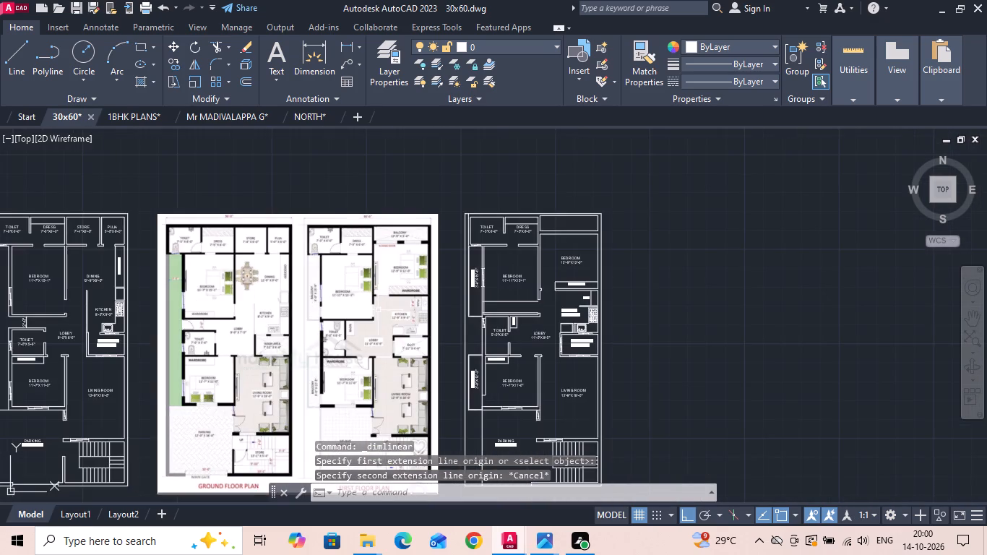
# Trim the wall between the two offset lines to form the bedroom-to-balcony door opening, and remove the leftover lines inside the room.
pyautogui.scroll(1, 526, 296)
pyautogui.scroll(2, 465, 303)
pyautogui.write('TR')
pyautogui.press('space')
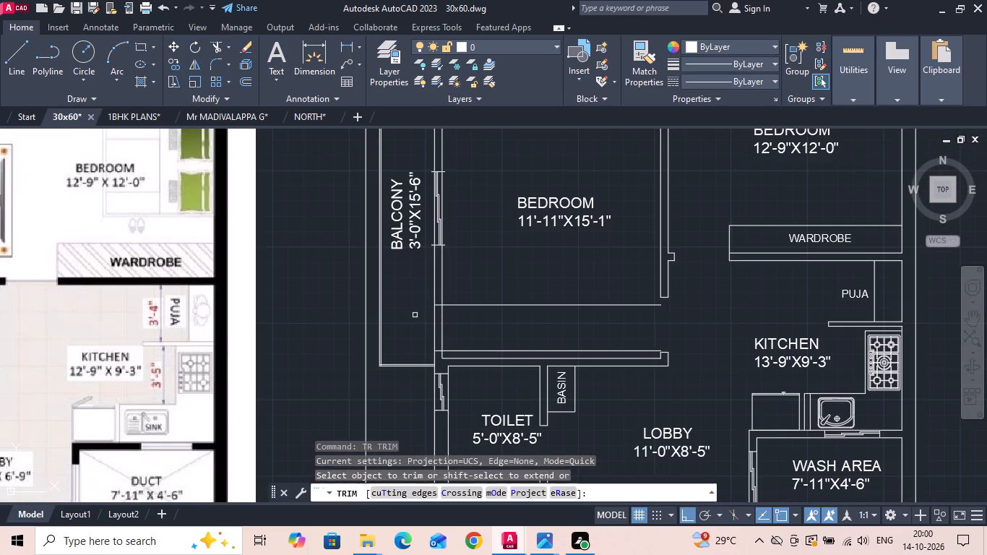
pyautogui.moveTo(423, 327); pyautogui.dragTo(549, 290)
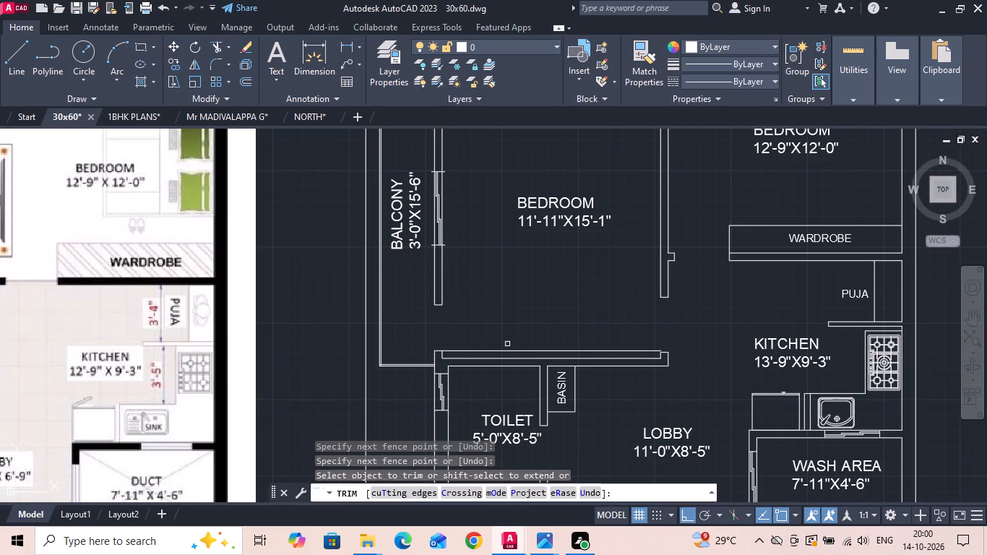
pyautogui.click(486, 350)
pyautogui.scroll(-1, 488, 356)
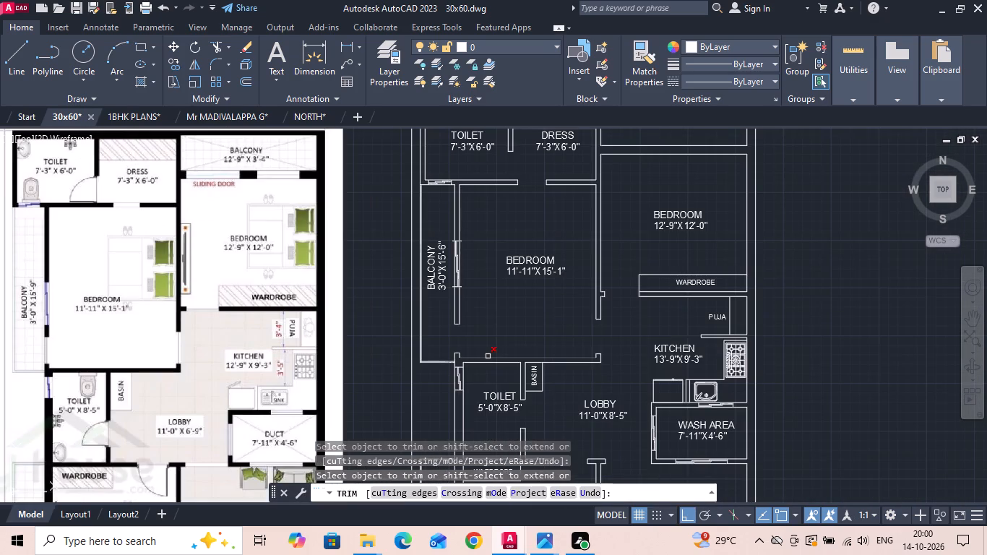
pyautogui.press('Escape')
# Measure the wall piece between the bedroom's balcony-side window and the new door opening with a temporary linear dimension.
pyautogui.scroll(2, 444, 294)
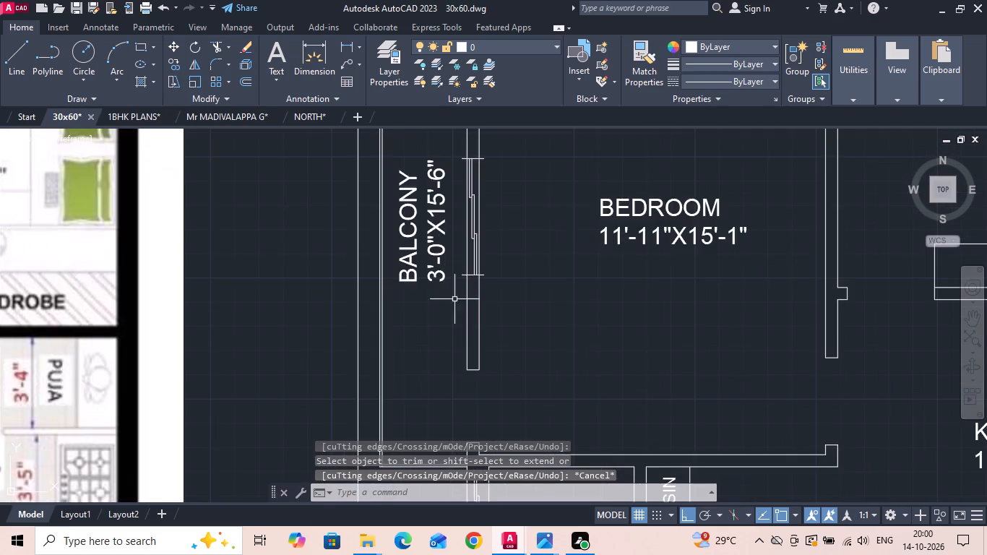
pyautogui.scroll(-1, 478, 304)
pyautogui.scroll(-1, 511, 215)
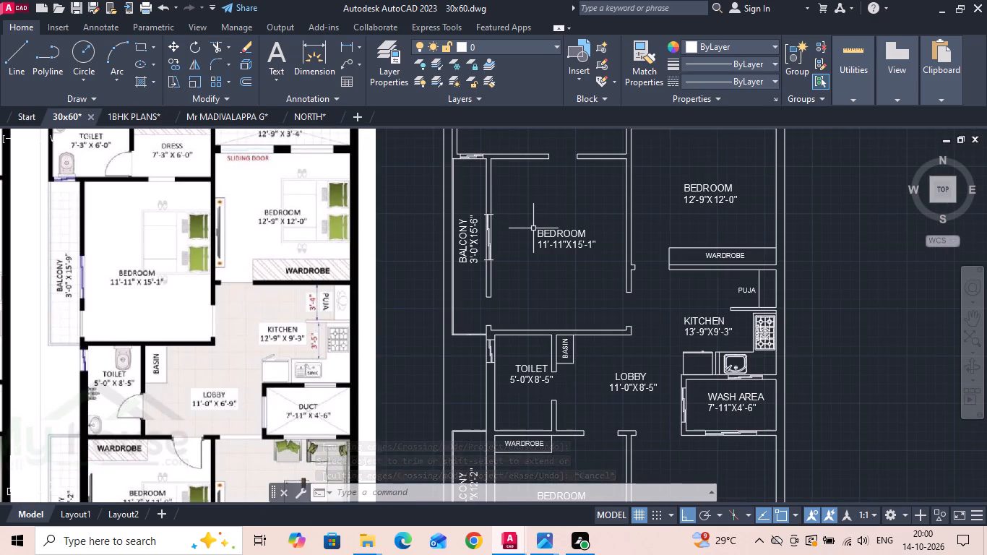
pyautogui.scroll(1, 504, 258)
pyautogui.click(348, 45)
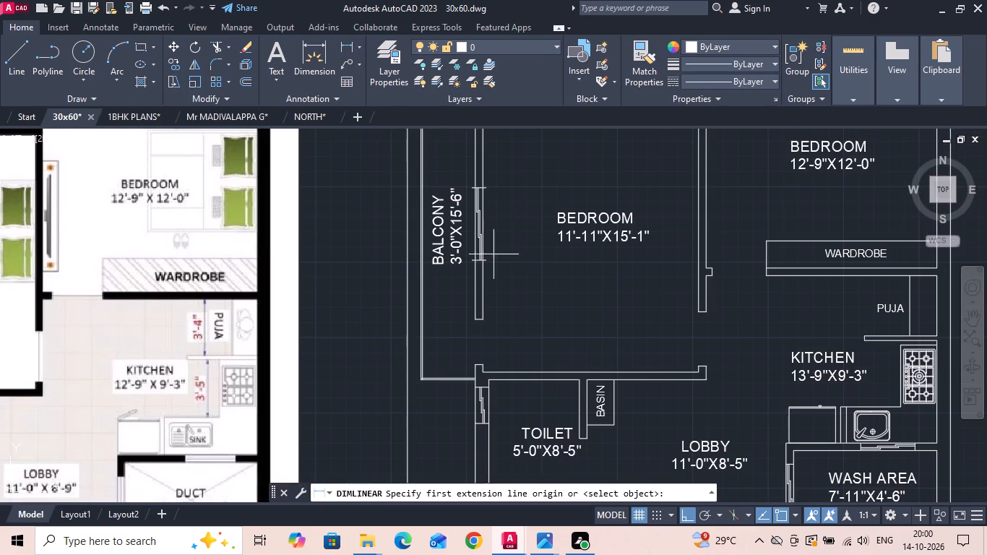
pyautogui.scroll(2, 534, 324)
pyautogui.scroll(1, 402, 175)
pyautogui.click(401, 158)
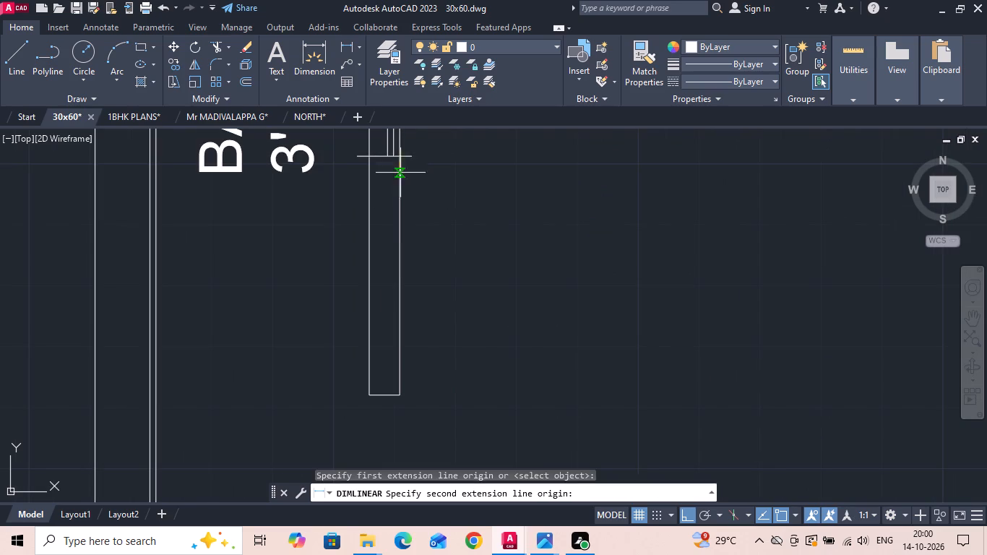
pyautogui.click(397, 394)
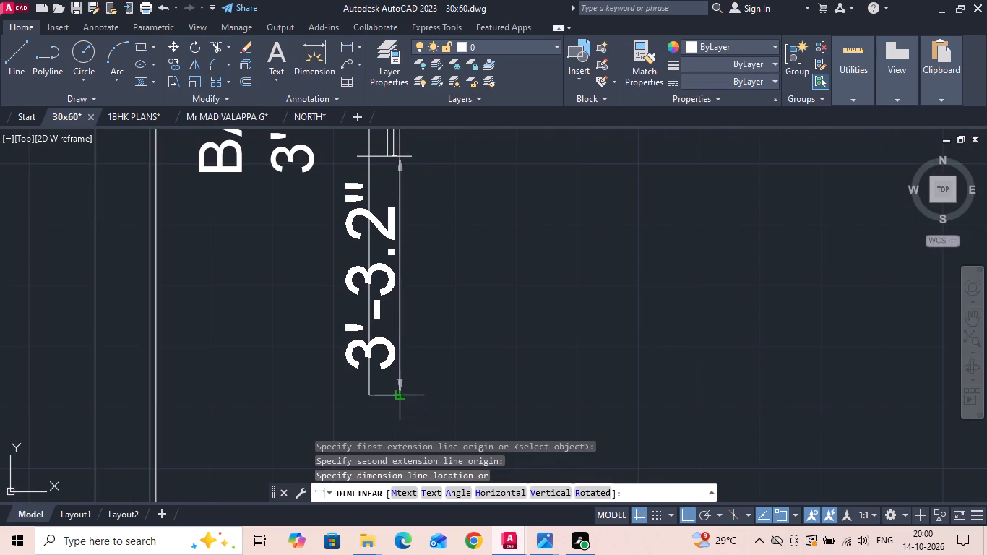
pyautogui.press('Escape')
# Move the window in the bedroom's balcony-side wall straight down by 1'.2 towards the new door opening.
pyautogui.scroll(-2, 397, 394)
pyautogui.moveTo(379, 310); pyautogui.dragTo(386, 291)
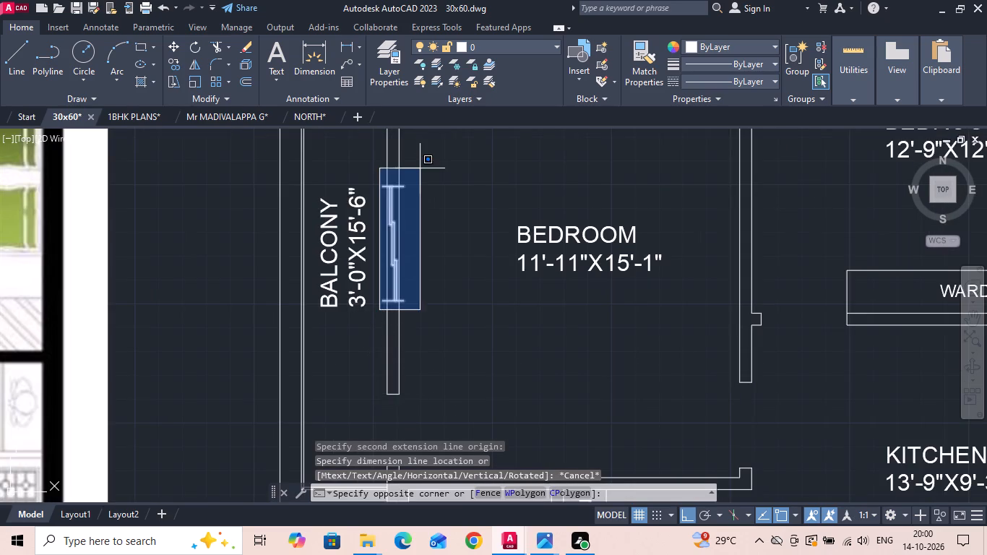
pyautogui.click(421, 165)
pyautogui.rightClick(421, 165)
pyautogui.click(457, 262)
pyautogui.moveTo(463, 304); pyautogui.dragTo(464, 317)
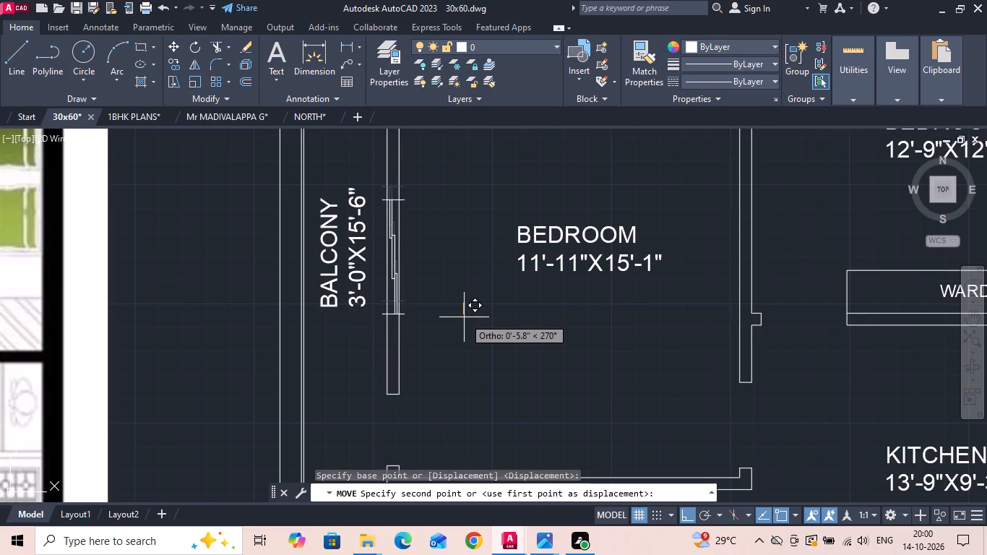
pyautogui.write("1'")
pyautogui.write('.2')
pyautogui.press('Return')
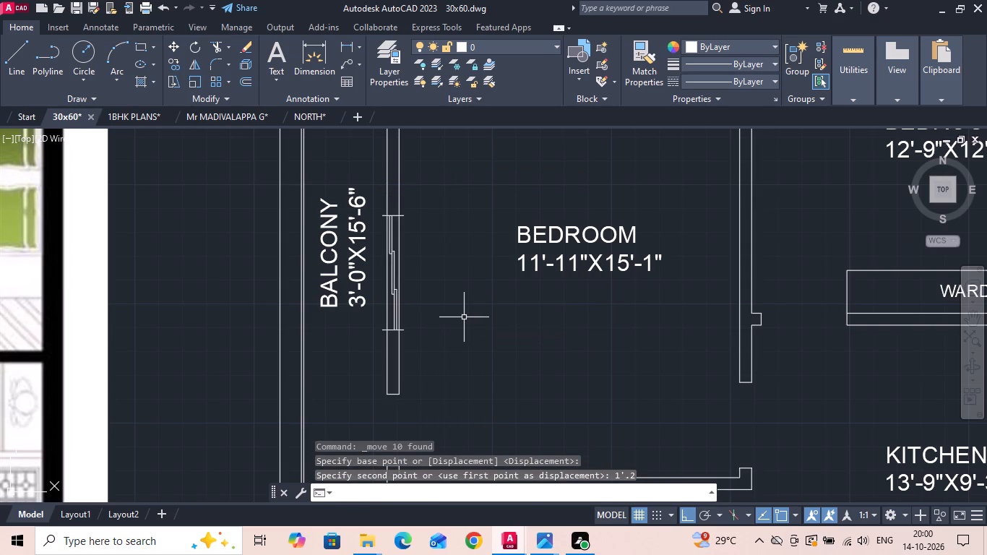
# Measure the wall piece between the moved window and the bedroom's balcony door opening with a temporary linear dimension.
pyautogui.click(349, 48)
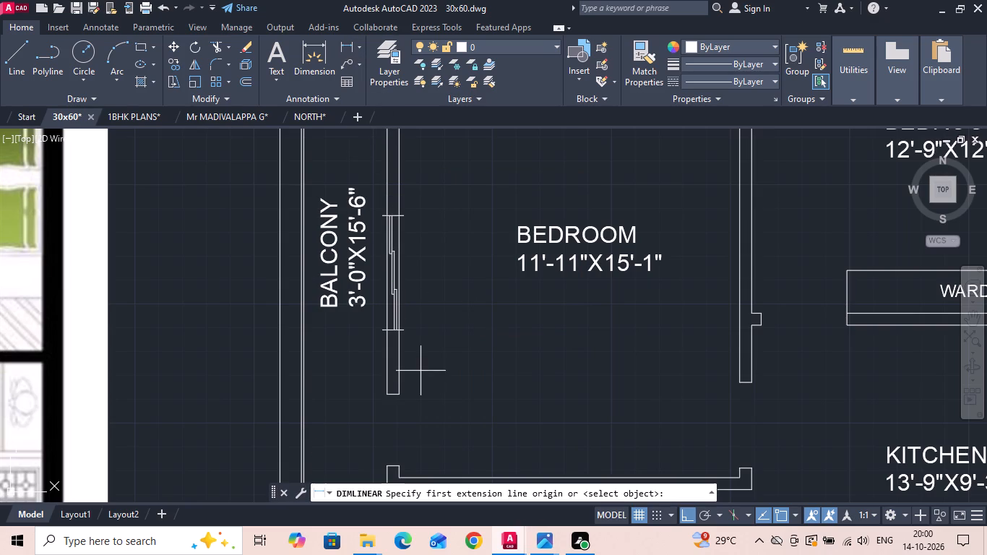
pyautogui.scroll(1, 399, 332)
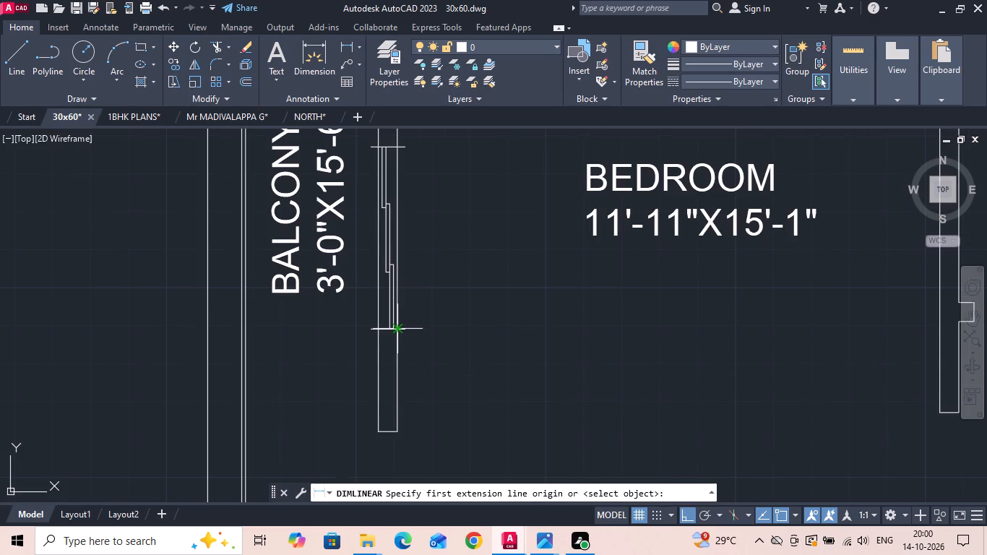
pyautogui.click(397, 326)
pyautogui.click(396, 434)
pyautogui.press('Escape')
# Move the window in the bedroom's balcony-side wall straight down by another 3" towards the door opening.
pyautogui.scroll(-1, 371, 412)
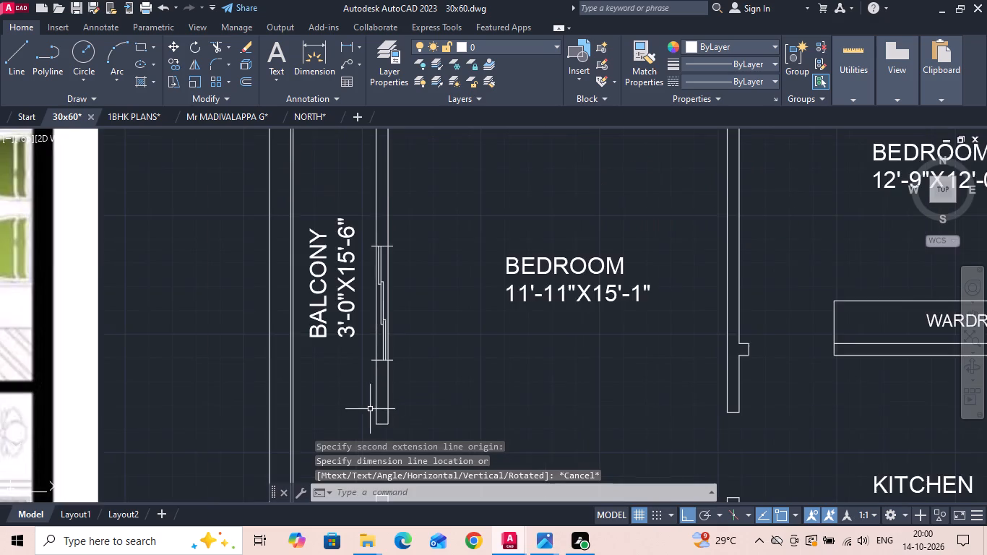
pyautogui.scroll(-1, 366, 406)
pyautogui.moveTo(370, 405); pyautogui.dragTo(580, 381, button='middle')
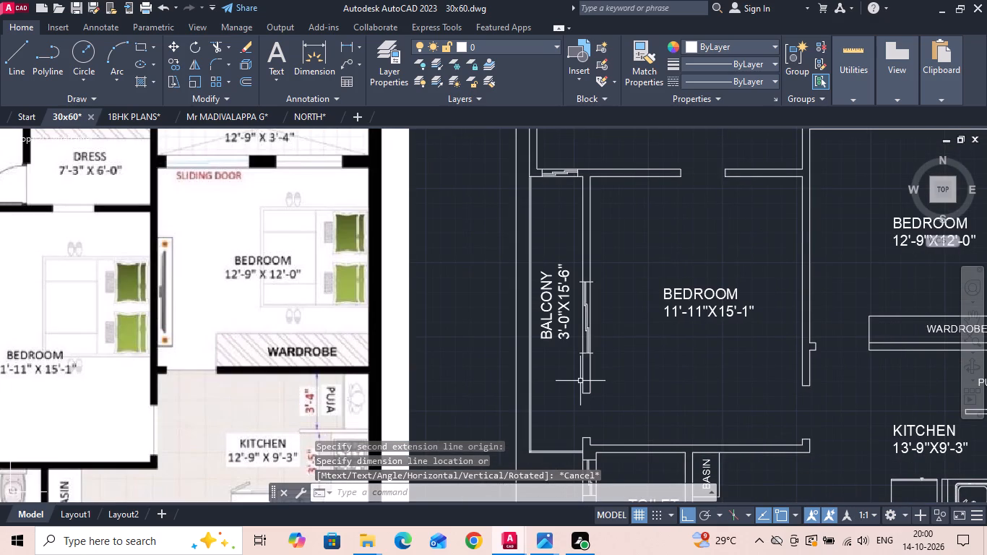
pyautogui.scroll(-1, 581, 381)
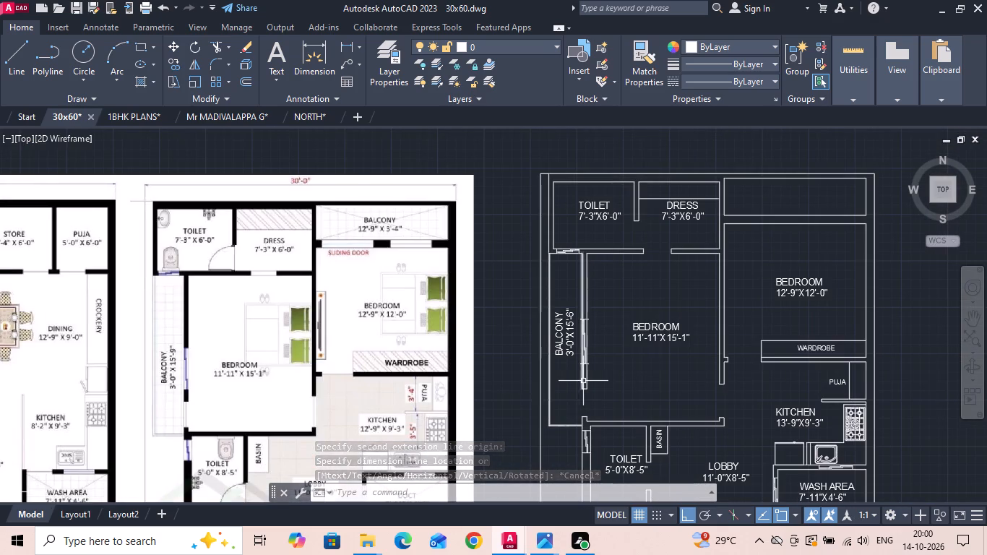
pyautogui.scroll(2, 594, 381)
pyautogui.moveTo(551, 356); pyautogui.dragTo(556, 345)
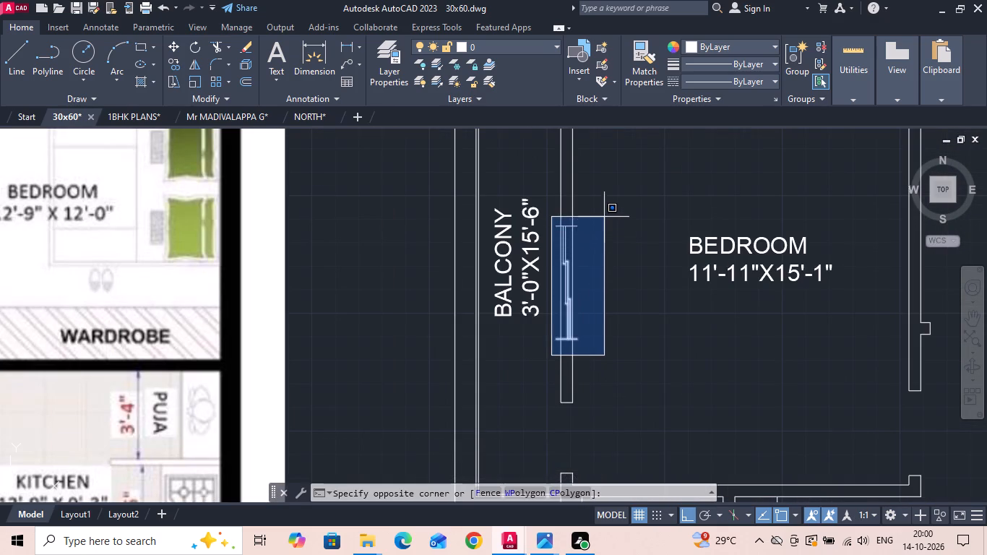
pyautogui.click(604, 216)
pyautogui.rightClick(604, 215)
pyautogui.click(624, 283)
pyautogui.moveTo(629, 315); pyautogui.dragTo(629, 332)
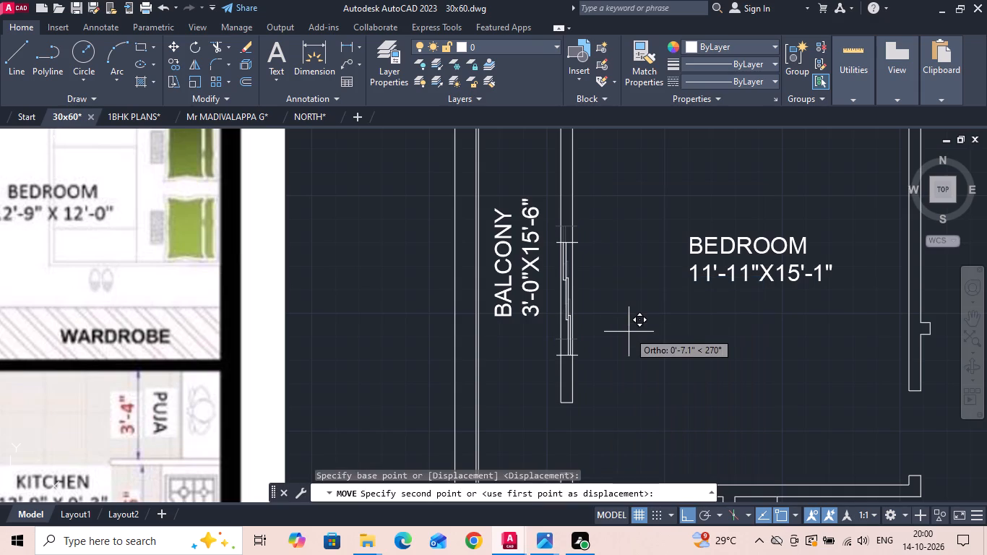
pyautogui.write('3\\')
pyautogui.press('BackSpace')
pyautogui.press('Return')
# Trim the overhanging ends of the balcony-side window's two end lines back to the wall faces.
pyautogui.write('TR')
pyautogui.press('space')
pyautogui.press('space')
pyautogui.scroll(1, 580, 354)
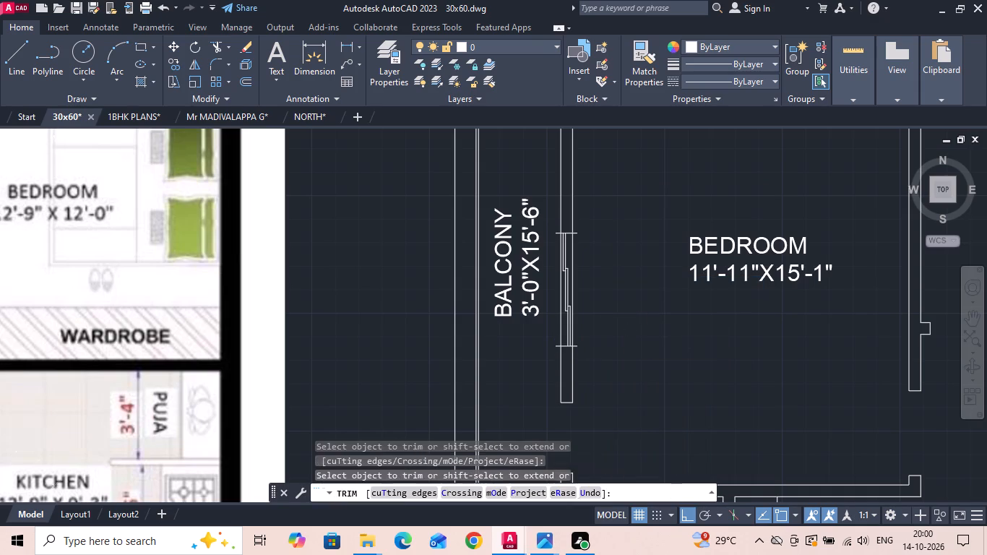
pyautogui.scroll(1, 580, 354)
pyautogui.click(520, 340)
pyautogui.click(518, 322)
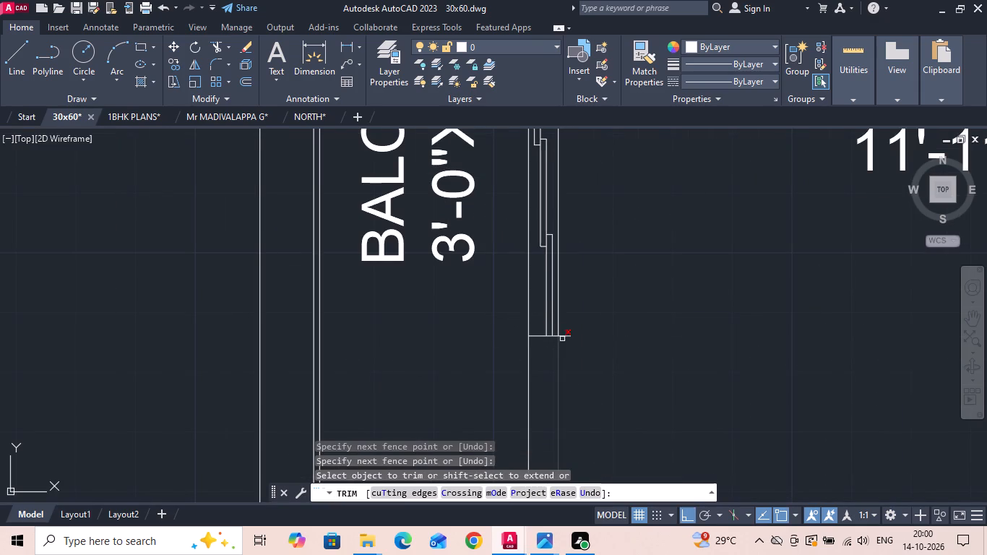
pyautogui.click(564, 338)
pyautogui.click(572, 296)
pyautogui.moveTo(572, 296); pyautogui.dragTo(562, 461, button='middle')
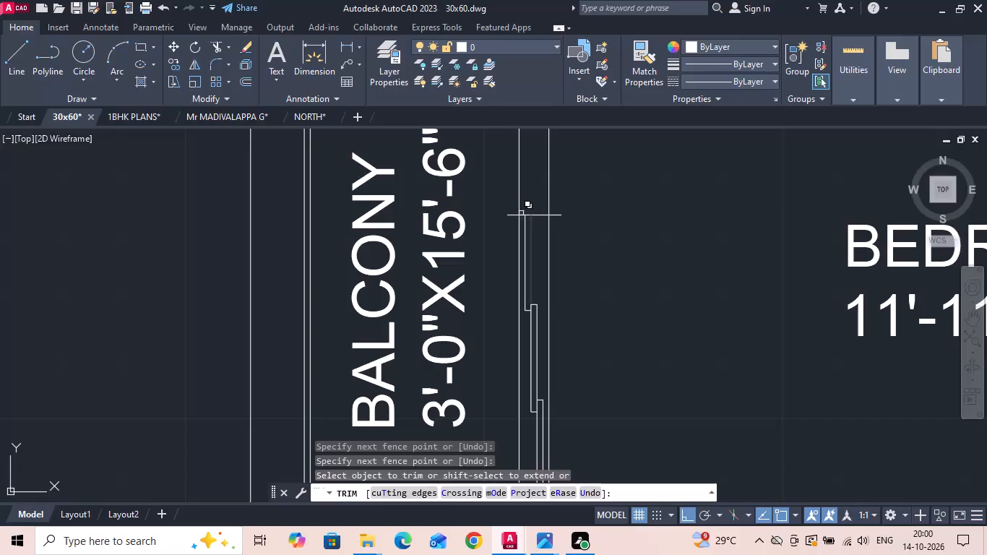
pyautogui.click(512, 216)
pyautogui.click(556, 217)
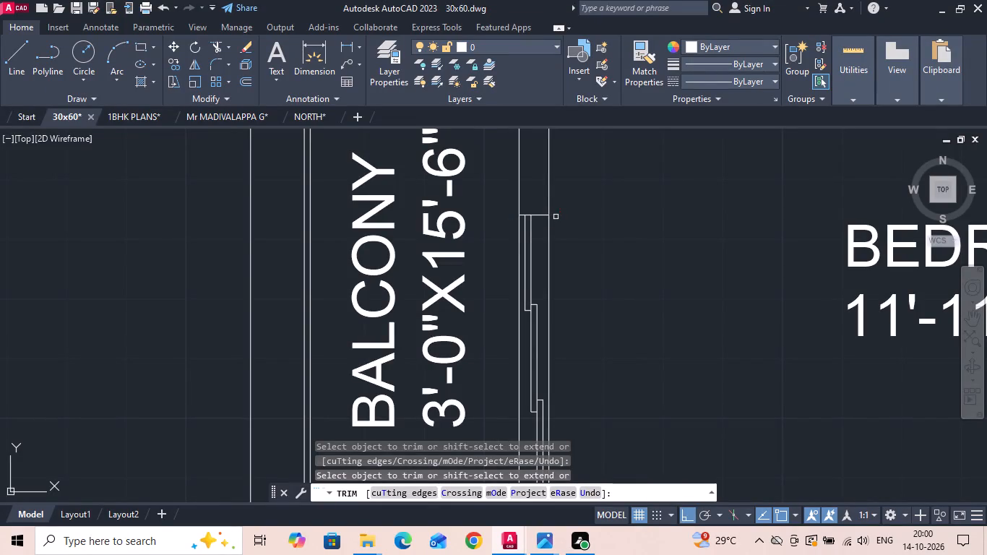
# Save the drawing.
pyautogui.hotkey('ctrl', 's')
pyautogui.hotkey('ctrl', 's')
pyautogui.hotkey('ctrl', 's')
pyautogui.hotkey('ctrl', 's')
pyautogui.hotkey('ctrl', 's')
pyautogui.hotkey('ctrl', 's')
pyautogui.hotkey('ctrl', 's')
pyautogui.hotkey('ctrl', 's')
pyautogui.hotkey('ctrl', 's')
pyautogui.hotkey('ctrl', 's')
pyautogui.hotkey('ctrl', 's')
pyautogui.hotkey('ctrl', 's')
pyautogui.hotkey('ctrl', 's')
pyautogui.hotkey('ctrl', 's')
pyautogui.hotkey('ctrl', 's')
pyautogui.hotkey('ctrl', 's')
pyautogui.hotkey('ctrl', 's')
pyautogui.hotkey('ctrl', 's')
pyautogui.hotkey('ctrl', 's')
pyautogui.hotkey('ctrl', 's')
# Compare the drawn first- and ground-floor plans with the reference plans, including the ground-floor parking and staircase area.
pyautogui.scroll(-1, 537, 212)
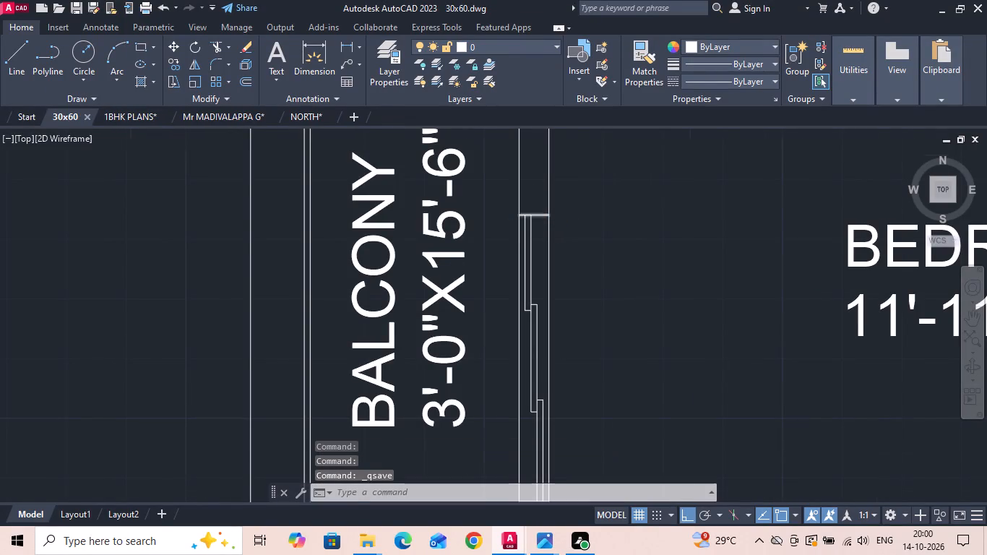
pyautogui.scroll(-3, 535, 212)
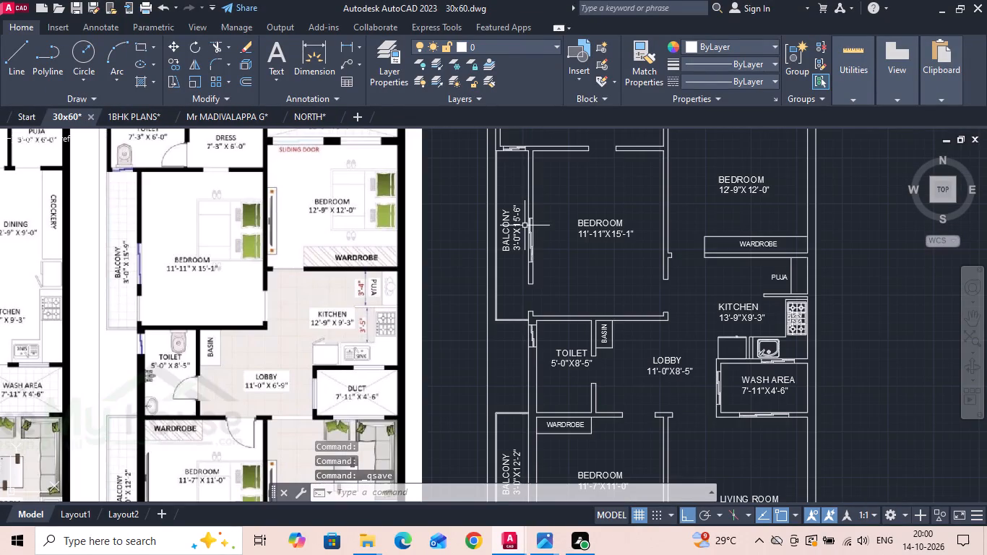
pyautogui.scroll(-1, 525, 225)
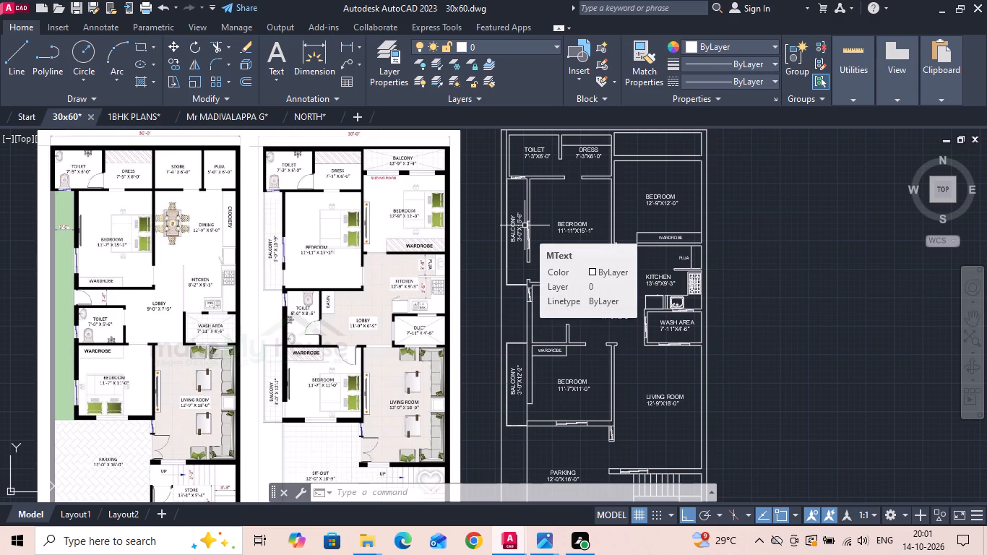
pyautogui.moveTo(554, 302); pyautogui.dragTo(559, 275, button='middle')
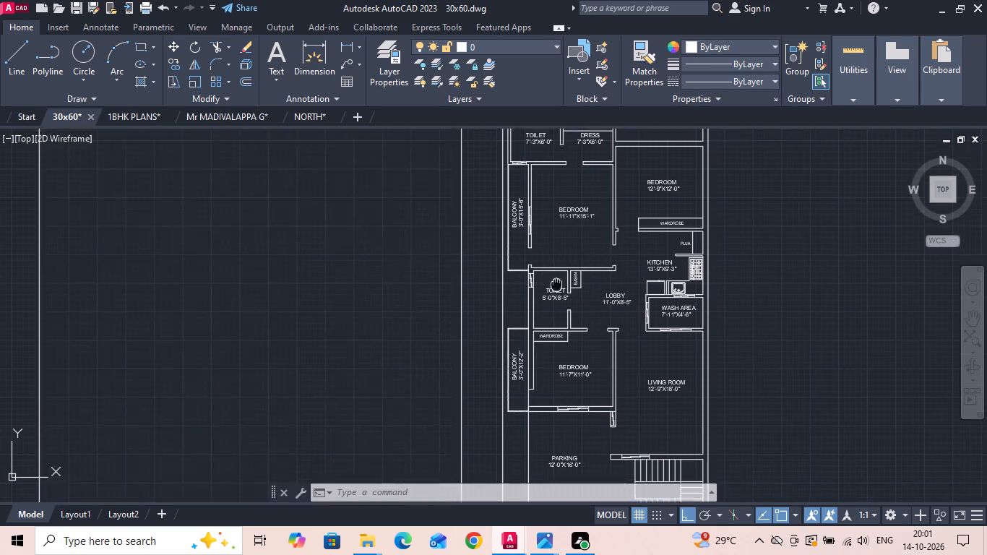
pyautogui.moveTo(559, 275); pyautogui.dragTo(578, 225, button='middle')
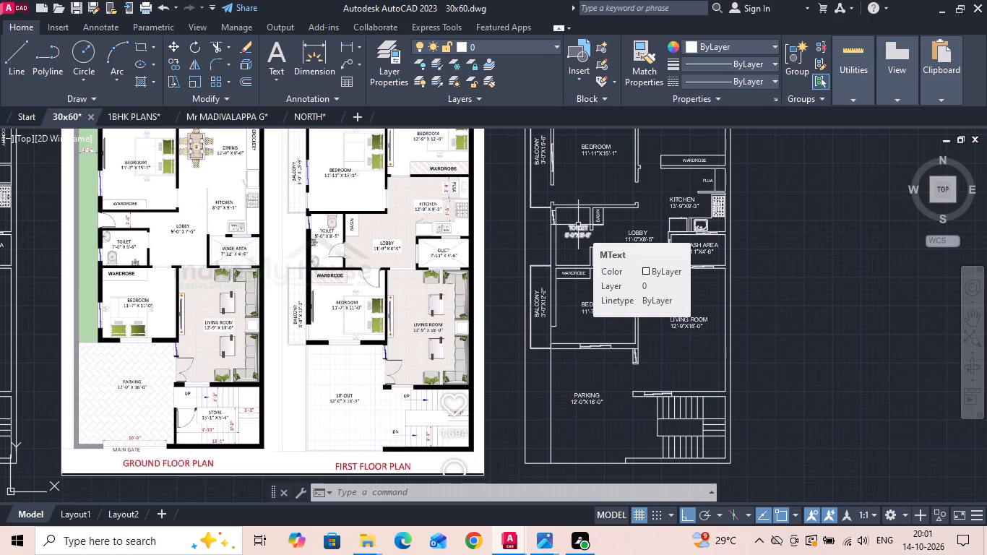
pyautogui.moveTo(629, 441); pyautogui.dragTo(981, 418, button='middle')
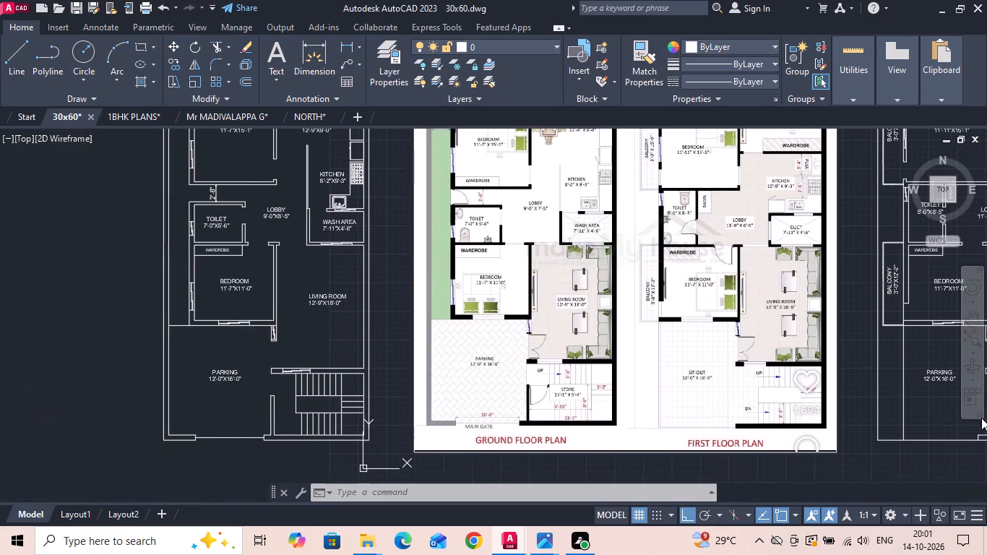
pyautogui.scroll(1, 273, 399)
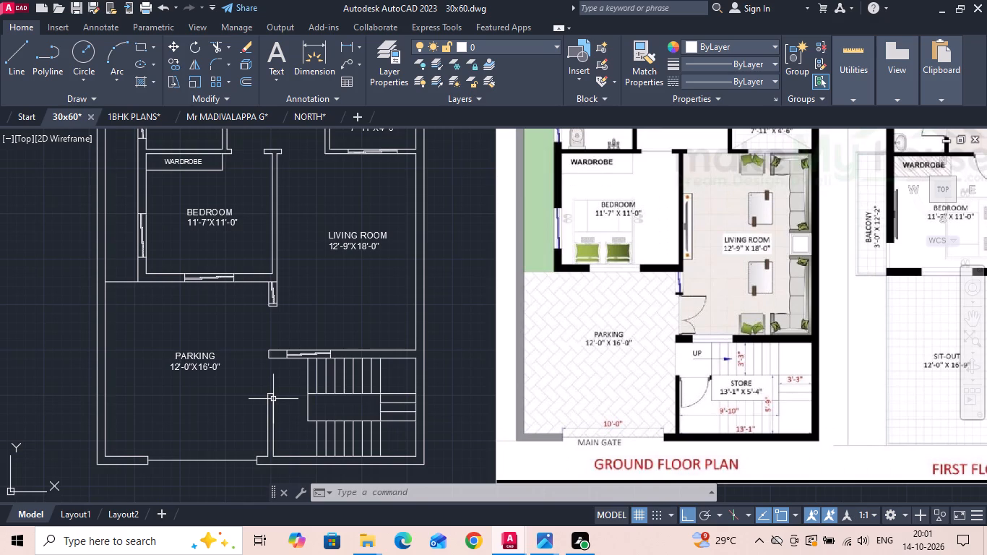
# Save the drawing again.
pyautogui.press('Escape')
pyautogui.hotkey('ctrl', 's')
pyautogui.hotkey('ctrl', 's')
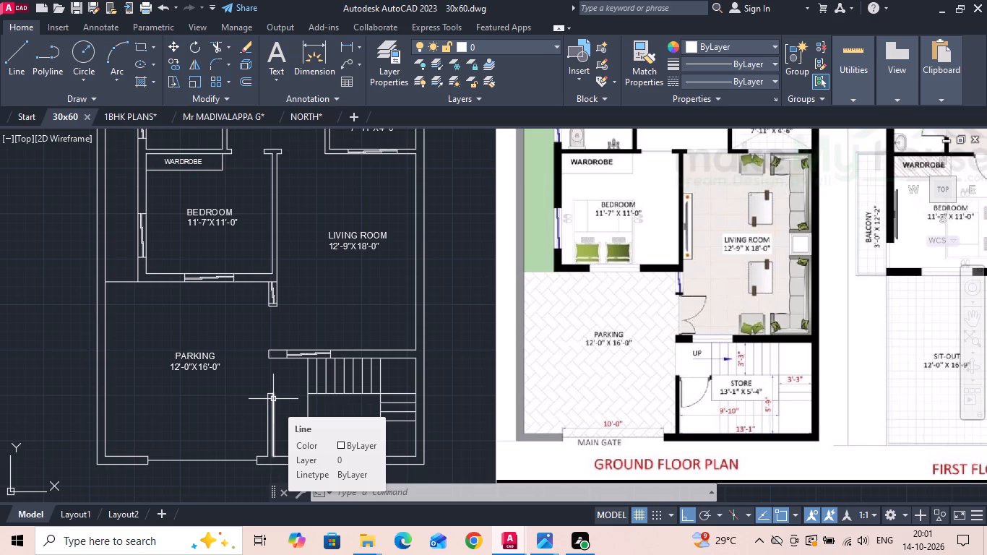
pyautogui.press('Escape')
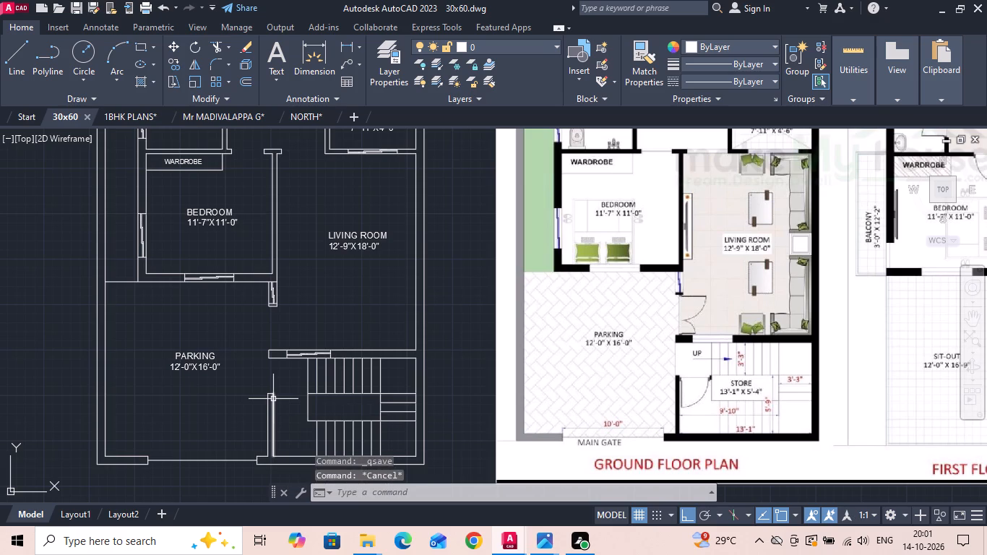
pyautogui.hotkey('ctrl', 's')
pyautogui.hotkey('ctrl', 's')
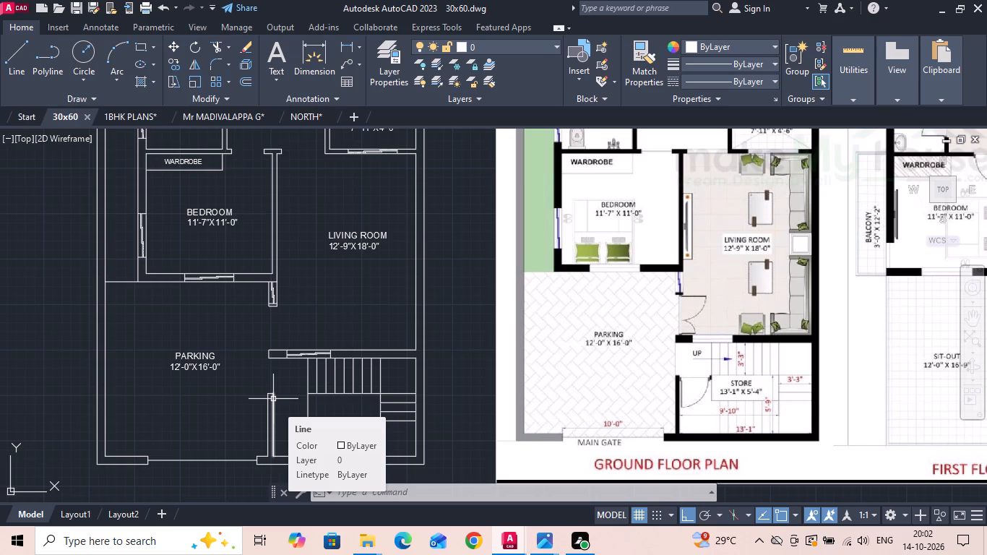
pyautogui.press('Escape')
pyautogui.hotkey('ctrl', 's')
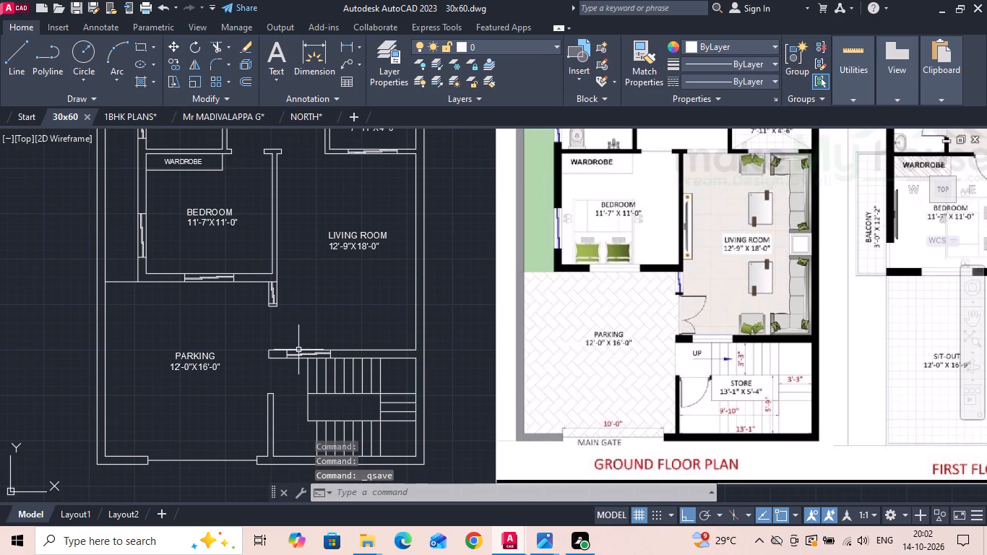
# Measure the store door opening beside the staircase in the reference ground-floor plan with a temporary linear dimension.
pyautogui.moveTo(329, 325); pyautogui.dragTo(361, 275, button='middle')
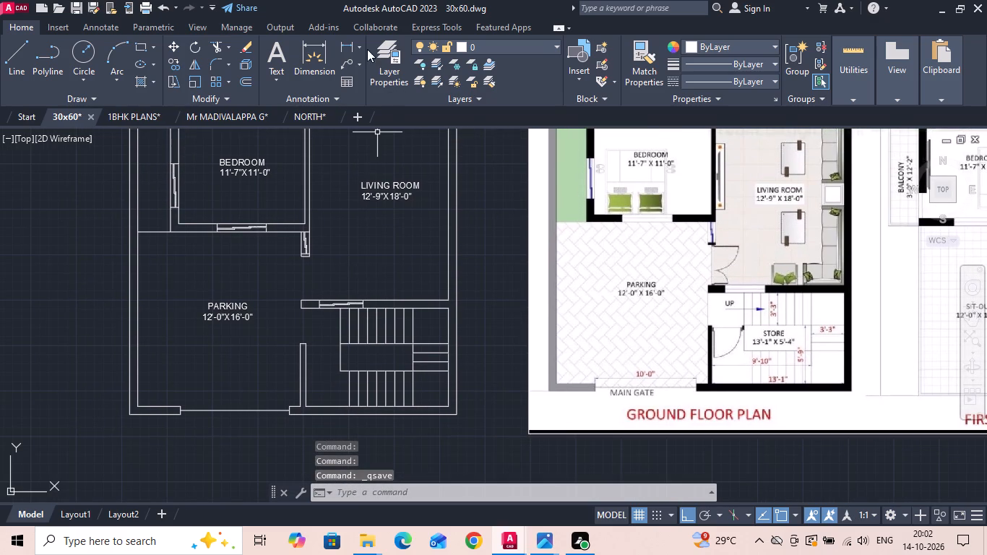
pyautogui.click(345, 45)
pyautogui.scroll(1, 748, 311)
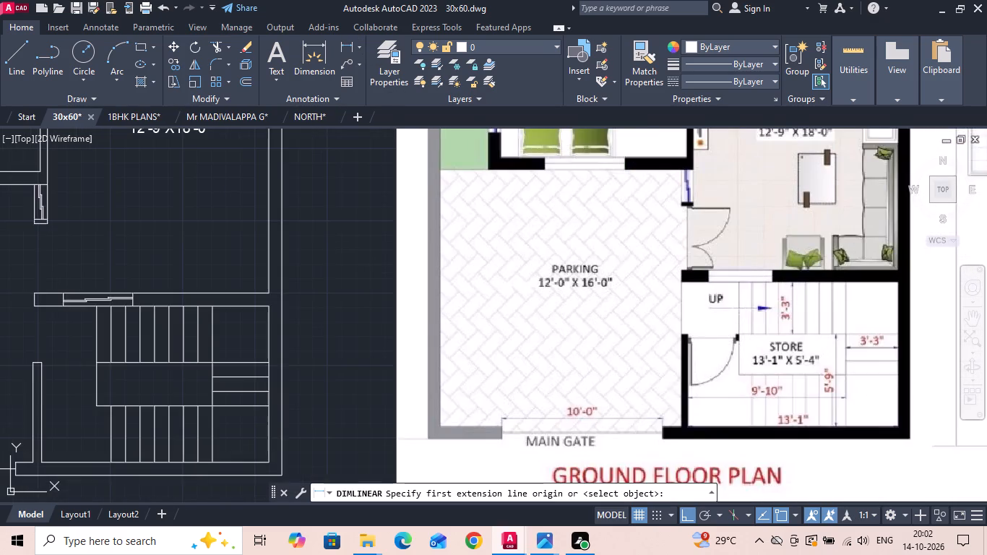
pyautogui.scroll(3, 704, 329)
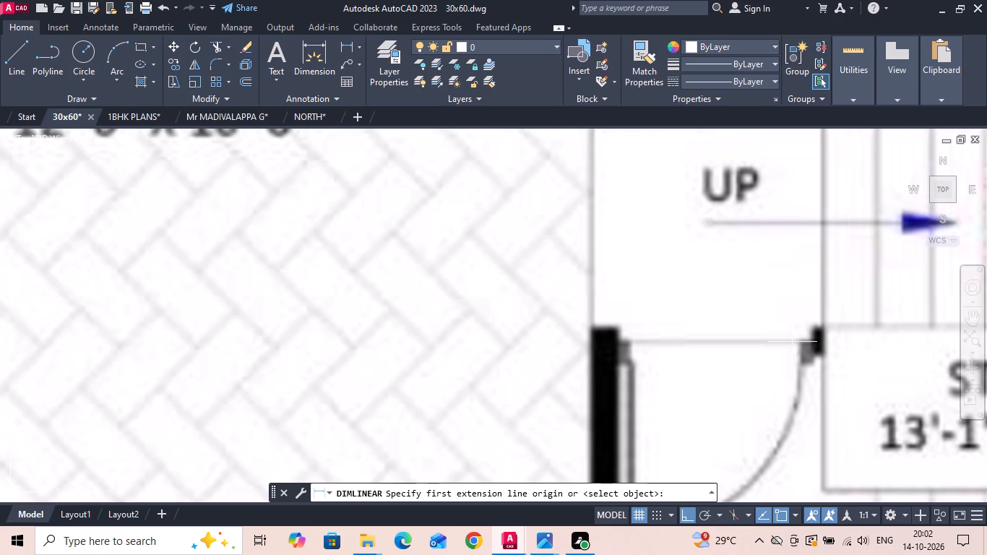
pyautogui.click(812, 341)
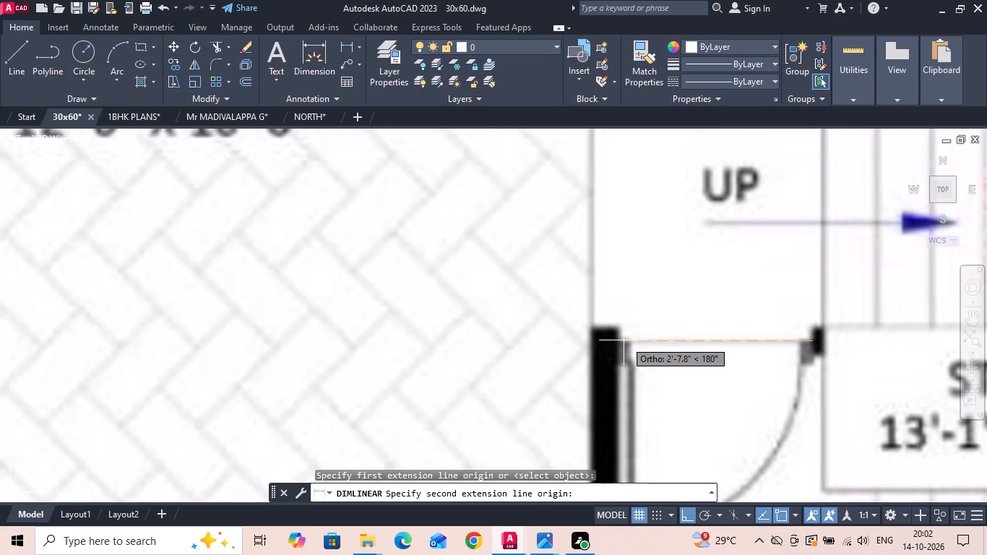
pyautogui.press('Escape')
# Measure the gap between the wall beside the parking and the staircase's front edge in the drawn ground-floor plan.
pyautogui.scroll(-1, 702, 326)
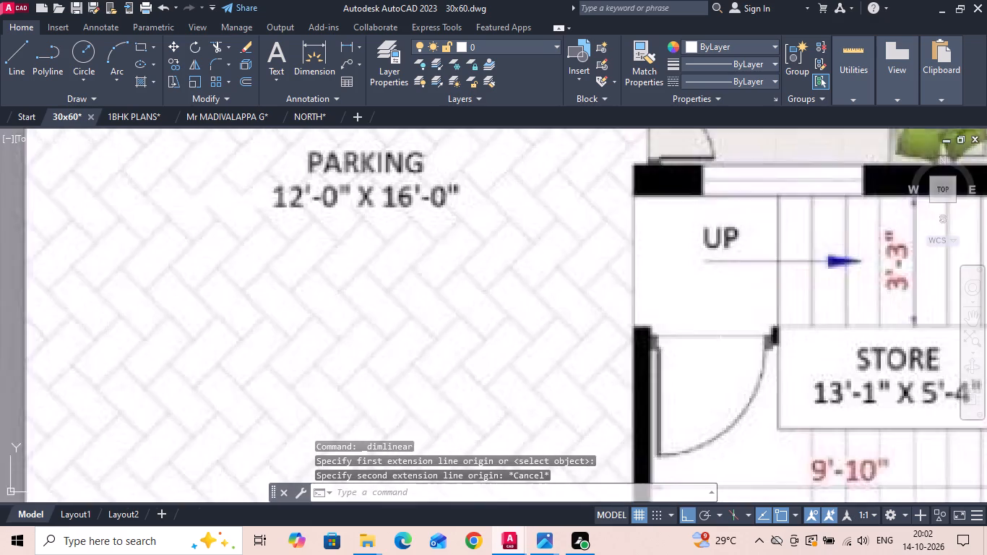
pyautogui.scroll(-2, 725, 322)
pyautogui.scroll(1, 73, 383)
pyautogui.moveTo(78, 375); pyautogui.dragTo(194, 343, button='middle')
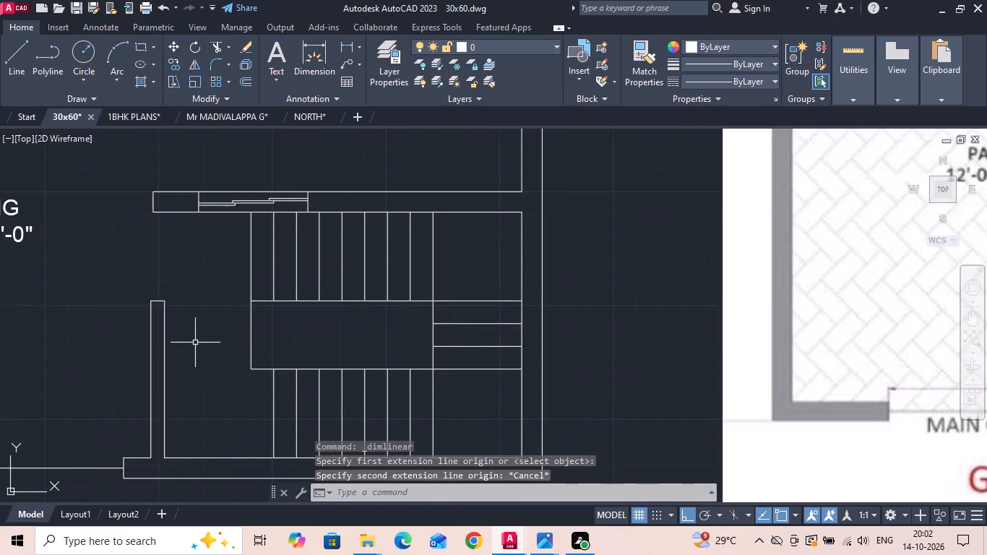
pyautogui.click(342, 44)
pyautogui.scroll(1, 173, 330)
pyautogui.click(163, 324)
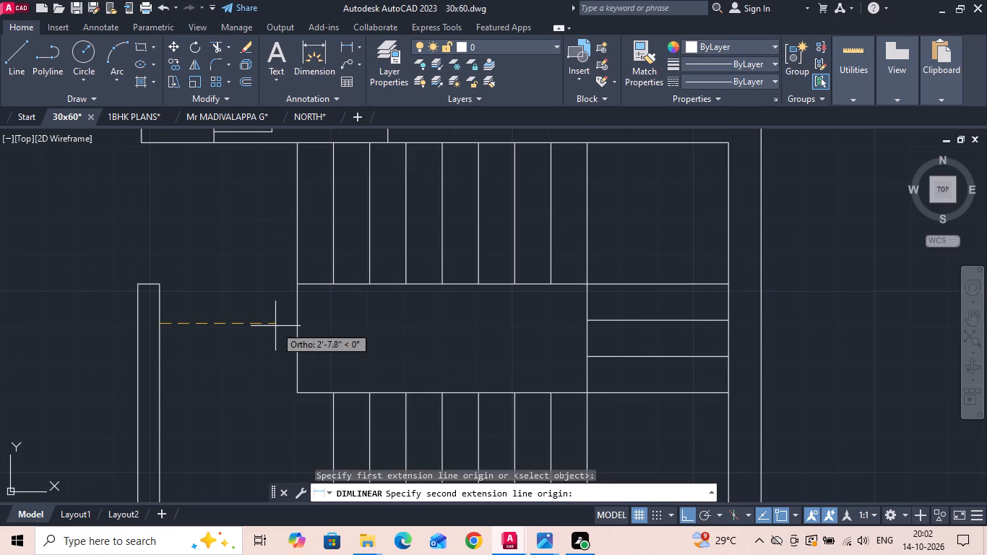
pyautogui.click(294, 326)
pyautogui.press('Escape')
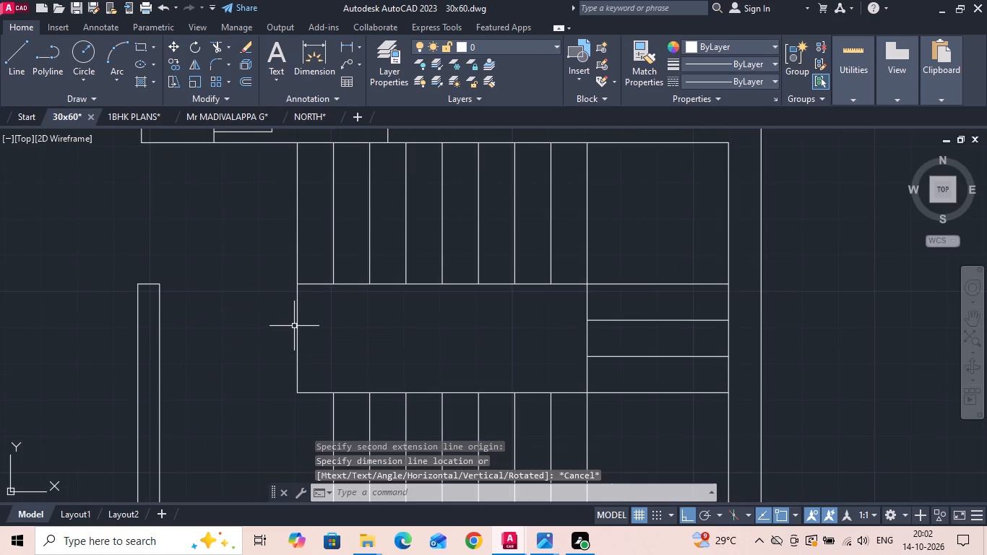
# Offset the stair-side face of the parking wall and the staircase's front edge by 1" into the gap between them.
pyautogui.write('O 1')
pyautogui.press('space')
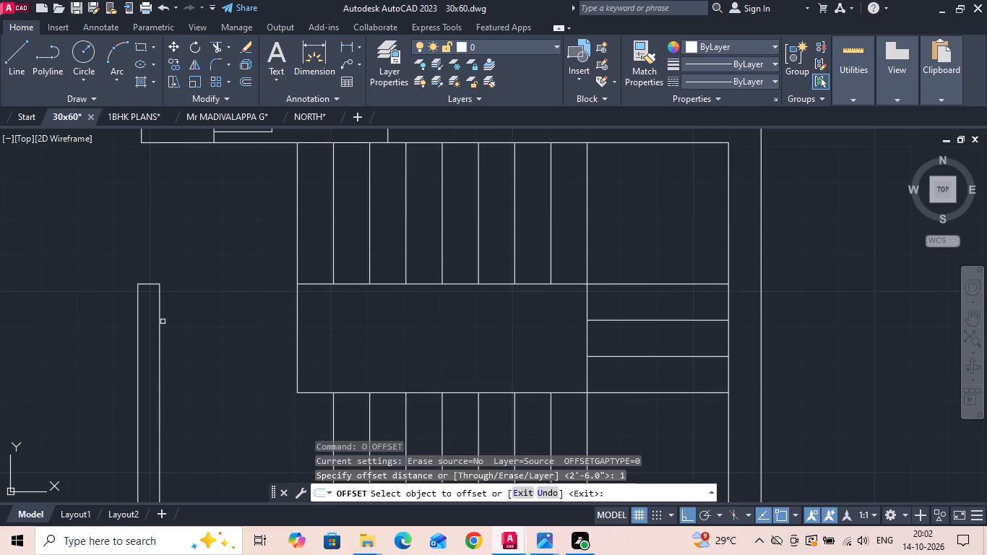
pyautogui.moveTo(160, 322); pyautogui.dragTo(172, 318)
pyautogui.click(208, 306)
pyautogui.click(298, 311)
pyautogui.click(254, 313)
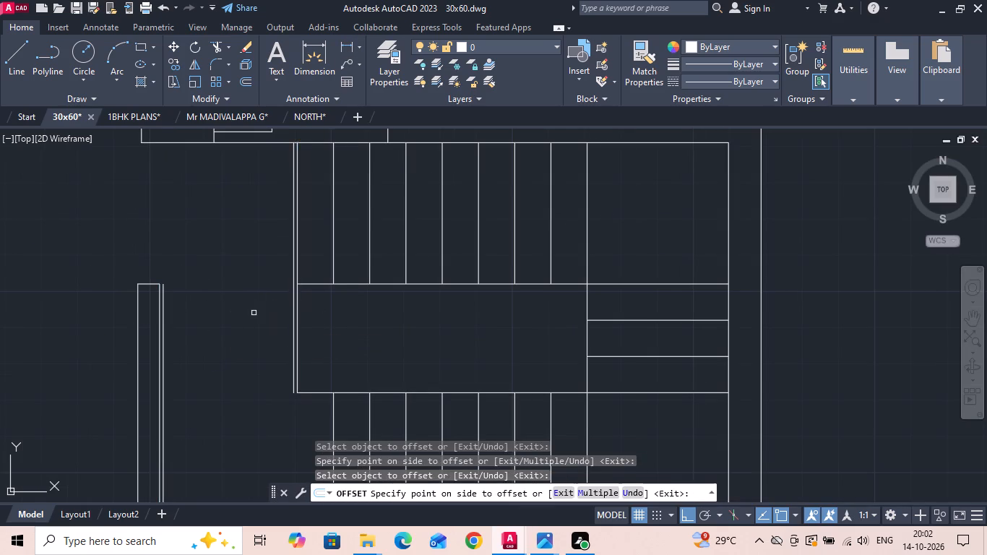
pyautogui.scroll(-2, 259, 317)
pyautogui.press('Escape')
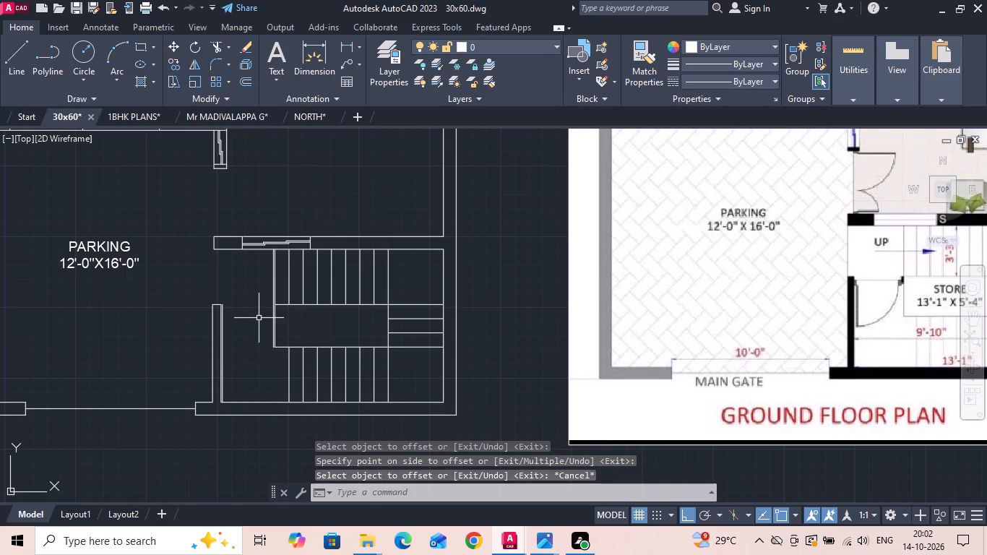
# Extend the staircase's upper middle line and the parking wall's end line to the new 1" offset lines in the store doorway.
pyautogui.scroll(2, 258, 318)
pyautogui.write('EX')
pyautogui.press('space')
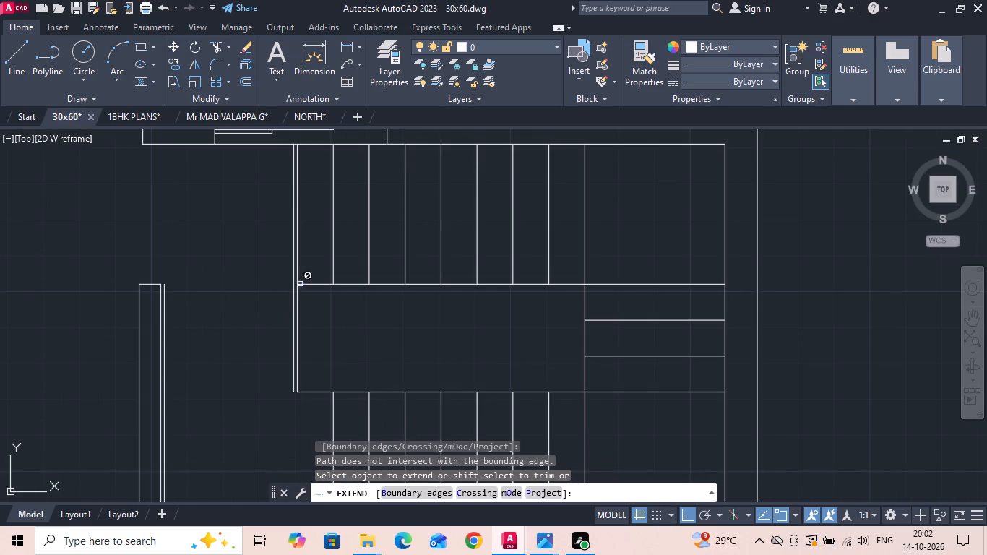
pyautogui.click(303, 283)
pyautogui.click(154, 283)
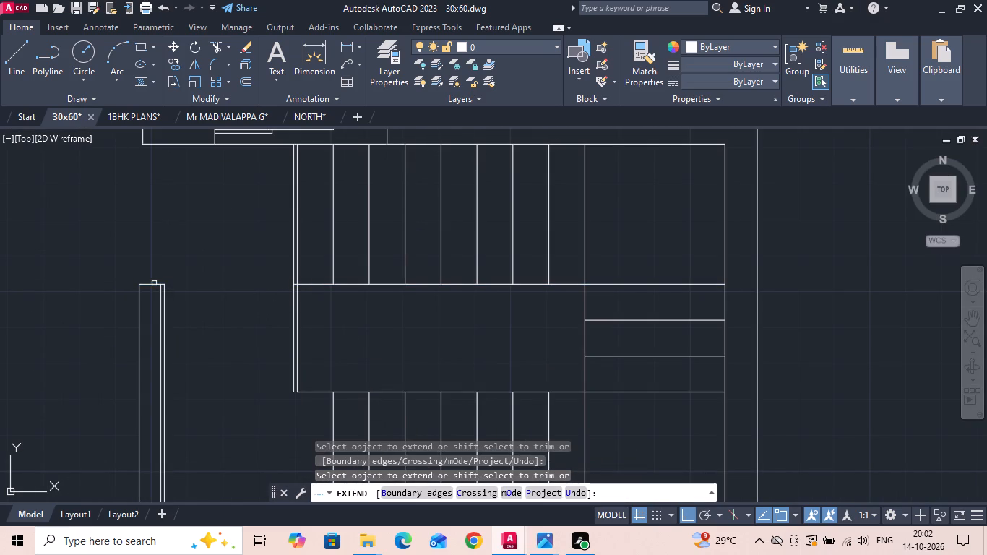
pyautogui.press('Escape')
pyautogui.scroll(-2, 218, 321)
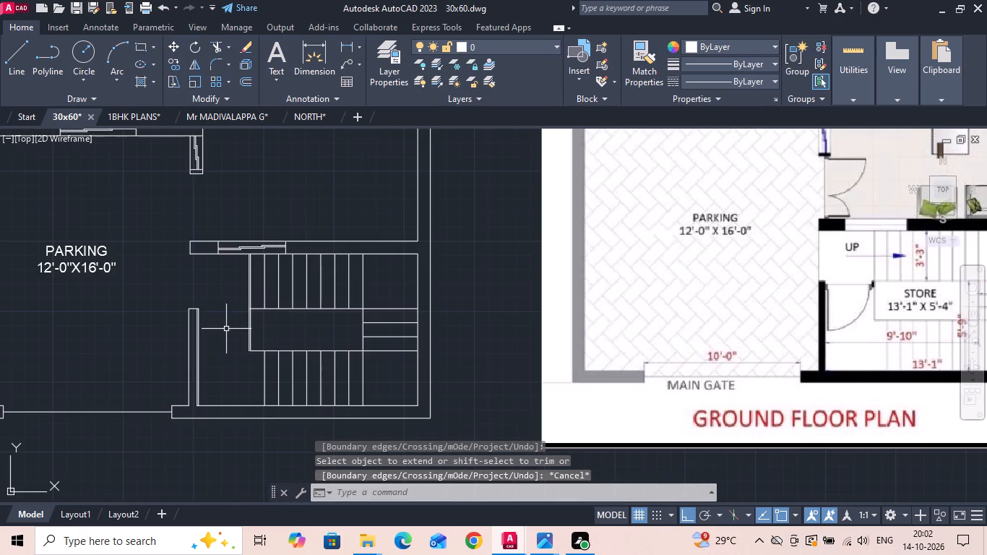
# Offset the parking wall's end line and the staircase's upper middle line by 5" toward the store.
pyautogui.write('O 5')
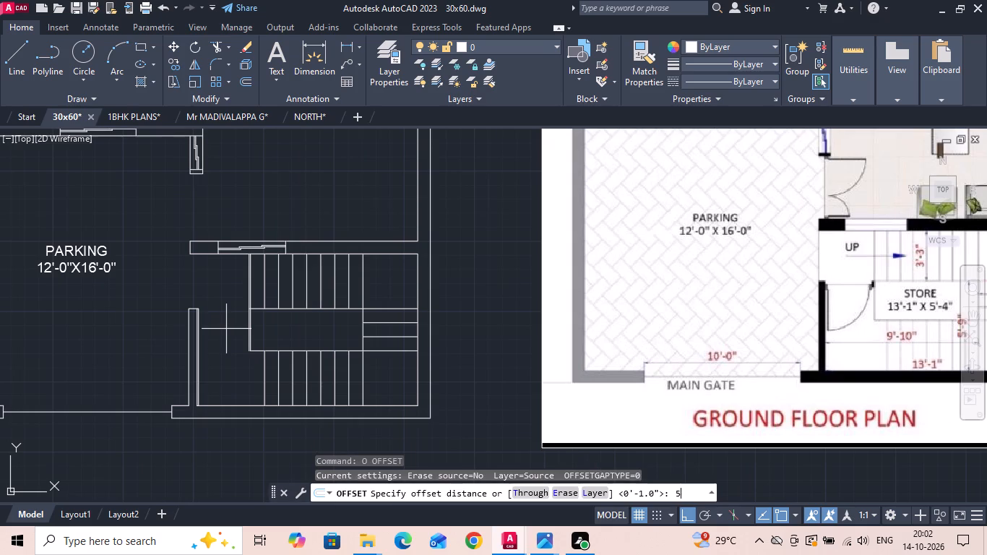
pyautogui.press('space')
pyautogui.scroll(2, 214, 335)
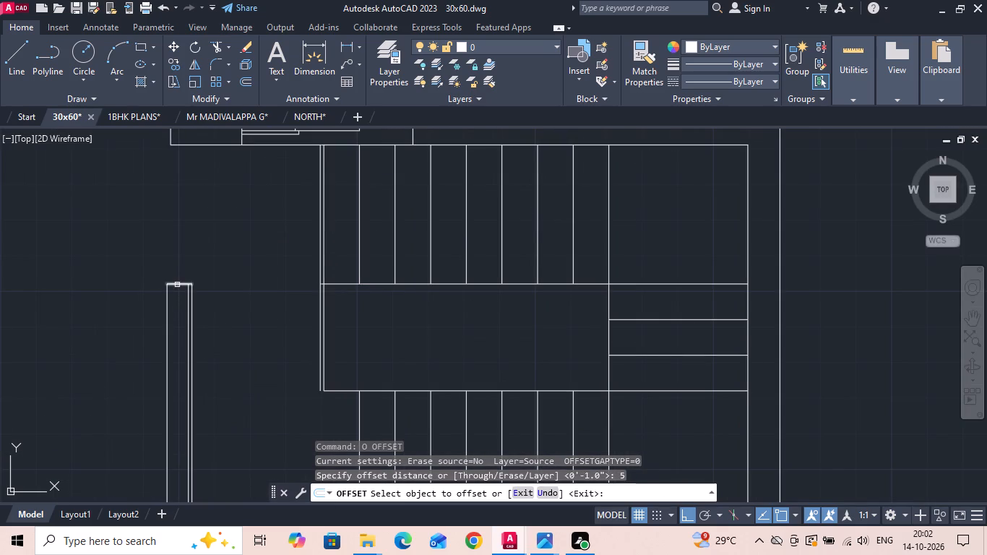
pyautogui.click(177, 285)
pyautogui.click(176, 312)
pyautogui.click(333, 285)
pyautogui.click(333, 317)
pyautogui.press('Escape')
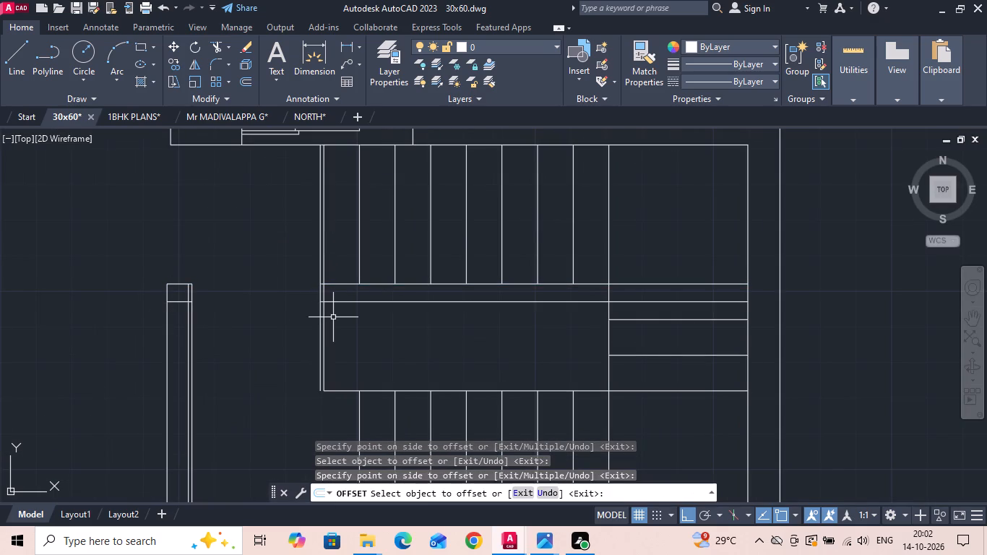
# Trim the stair-side offset lines so only a 1" x 5" door jamb remains at the staircase's front edge.
pyautogui.write('TR')
pyautogui.press('space')
pyautogui.press('space')
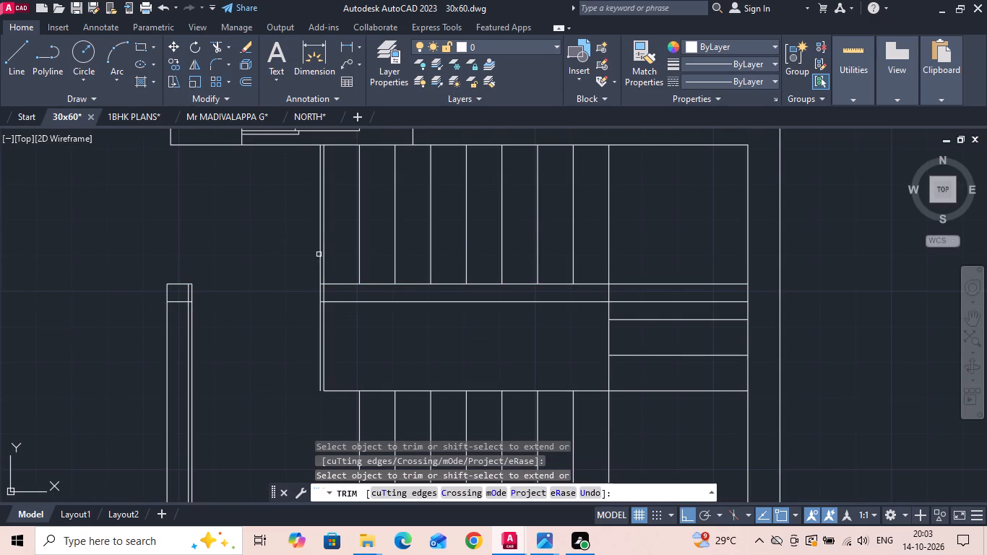
pyautogui.click(319, 254)
pyautogui.click(321, 317)
pyautogui.scroll(1, 324, 298)
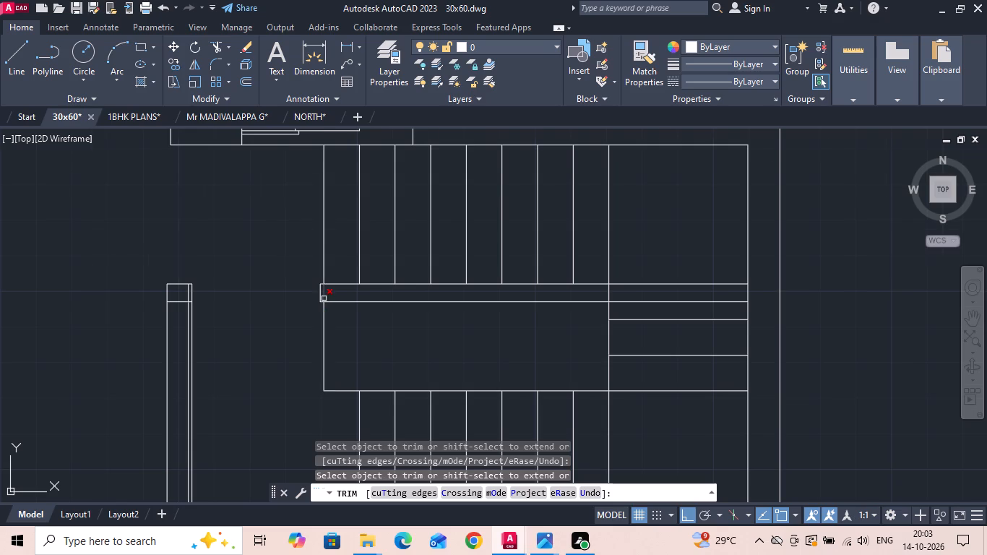
pyautogui.scroll(-4, 341, 307)
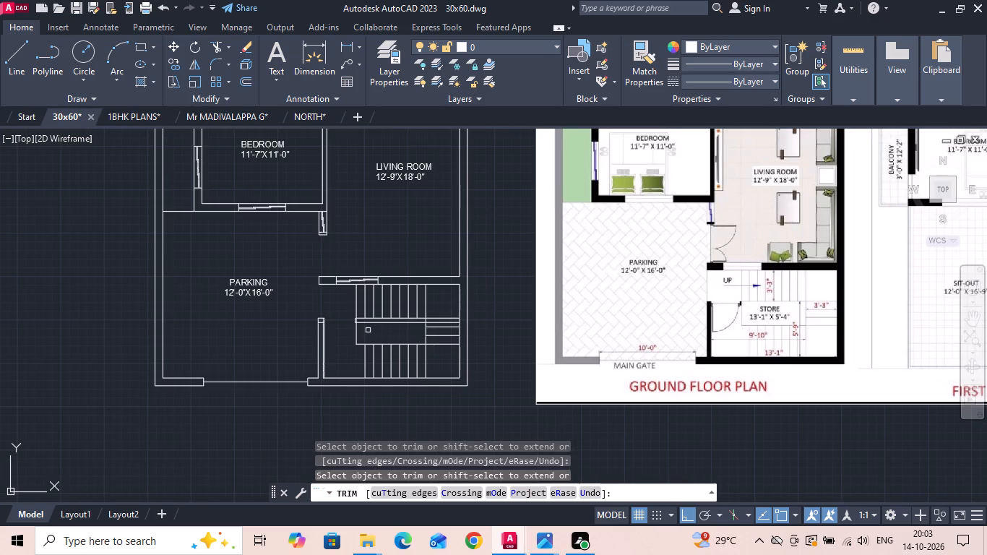
pyautogui.scroll(3, 365, 326)
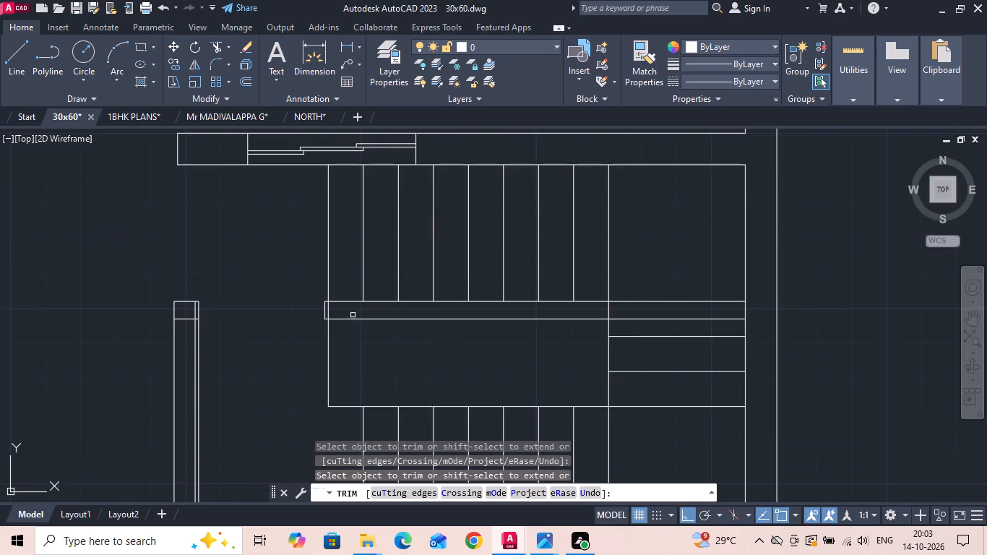
pyautogui.scroll(2, 348, 317)
pyautogui.click(341, 321)
pyautogui.click(338, 335)
pyautogui.scroll(-2, 338, 335)
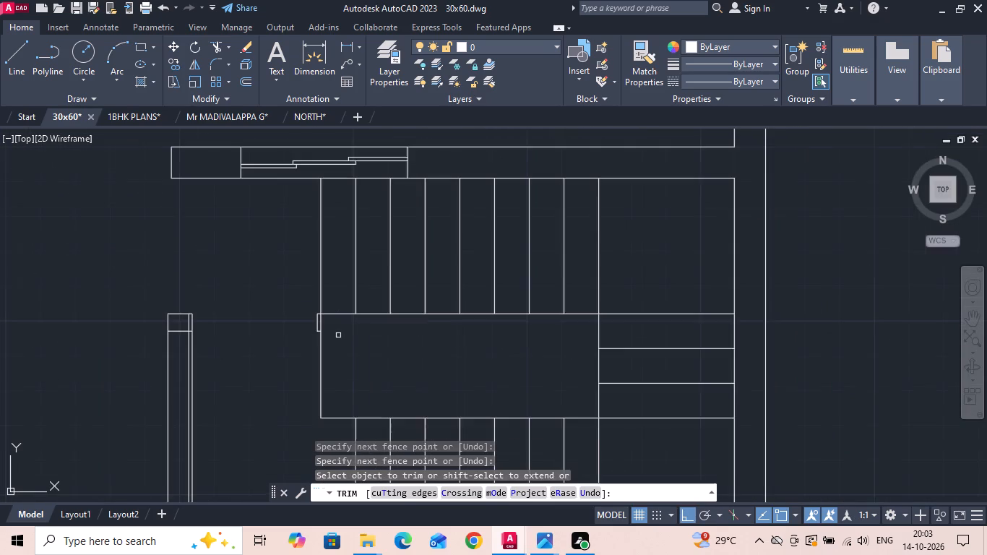
pyautogui.scroll(-2, 338, 335)
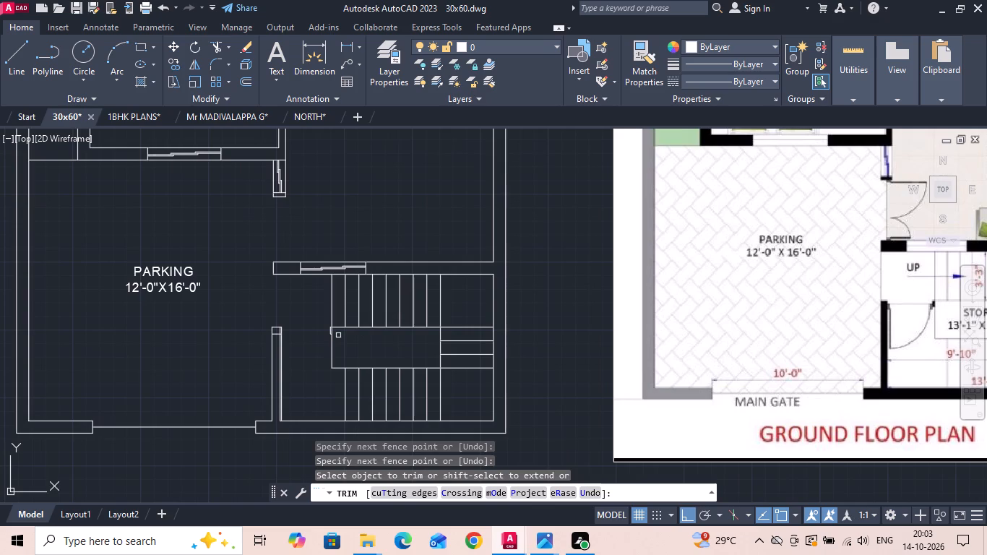
# Trim the excess offset lines at the parking wall's end to leave the matching 1" x 5" store door jamb.
pyautogui.scroll(2, 338, 335)
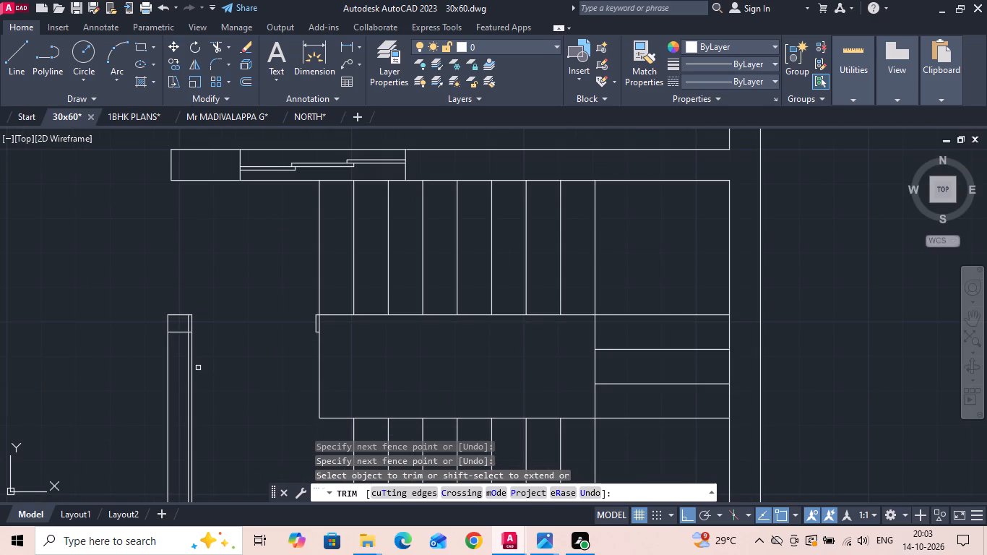
pyautogui.click(193, 370)
pyautogui.scroll(2, 177, 339)
pyautogui.click(181, 330)
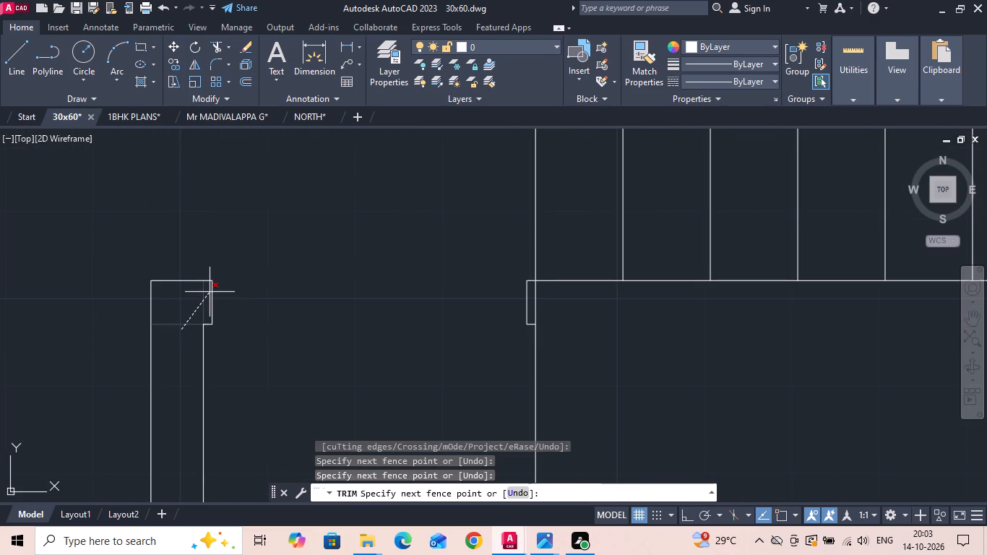
pyautogui.click(210, 291)
pyautogui.press('Escape')
# Save the drawing.
pyautogui.hotkey('ctrl', 's')
pyautogui.hotkey('ctrl', 's')
# Offset the outer side line of the first-floor sit-out area, labelled PARKING, by 1" toward the inside.
pyautogui.scroll(-2, 381, 350)
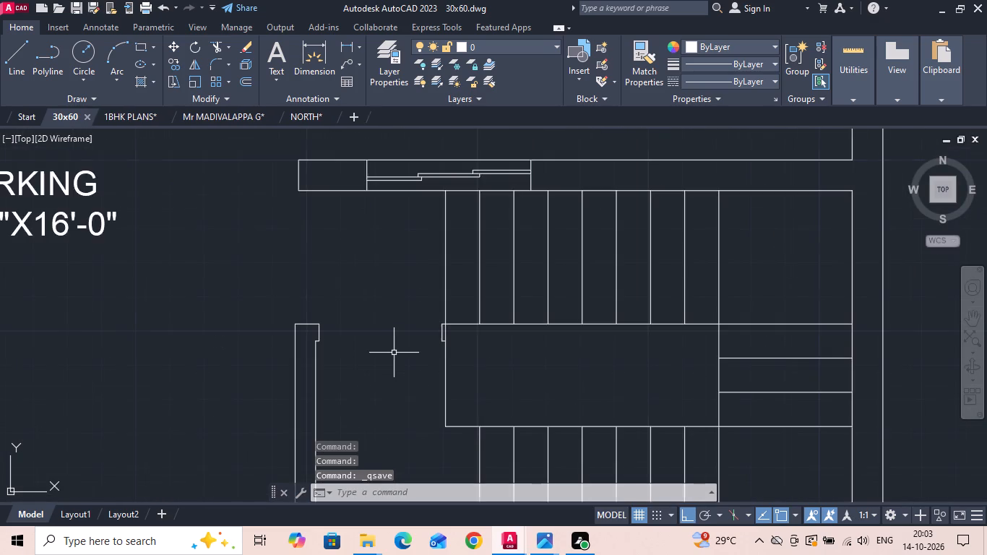
pyautogui.scroll(-2, 395, 353)
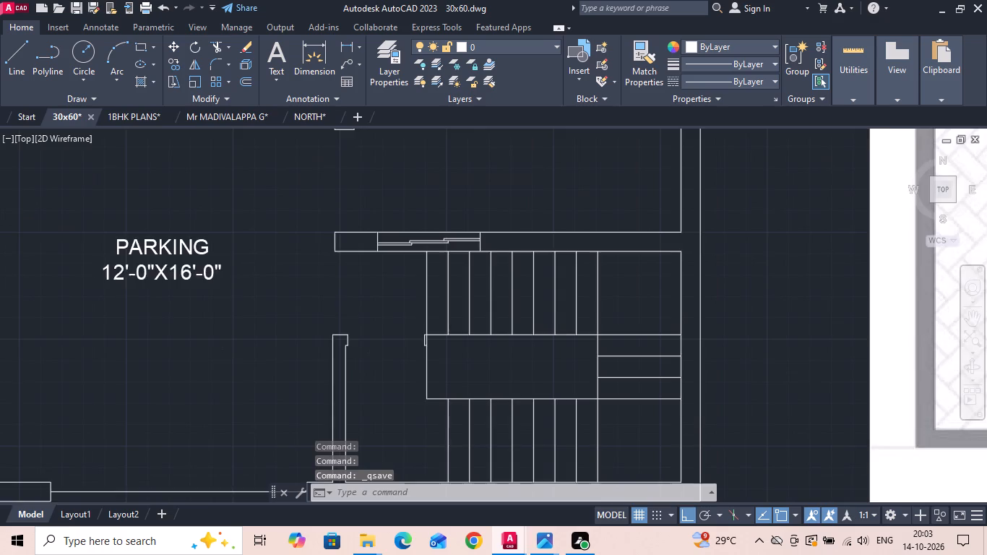
pyautogui.scroll(-1, 395, 353)
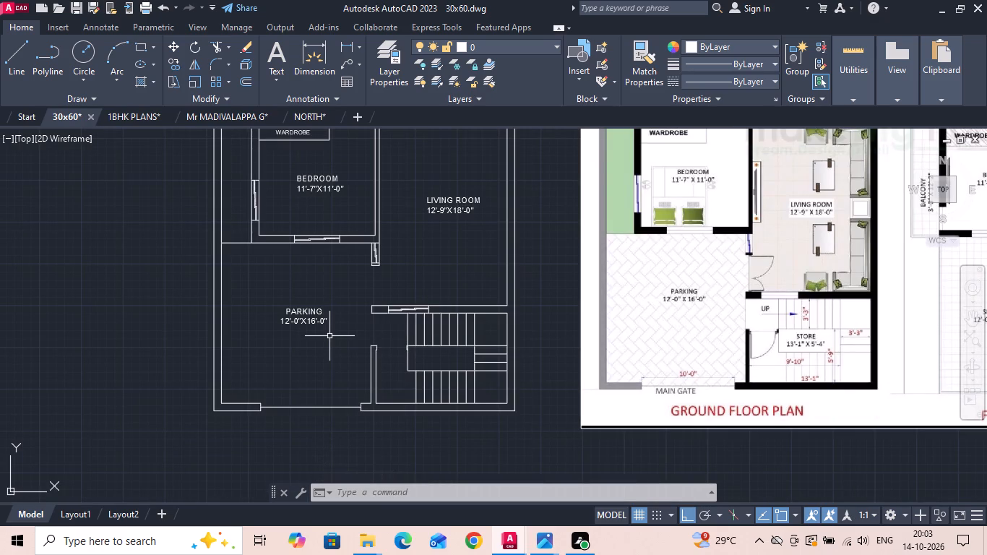
pyautogui.scroll(-2, 322, 341)
pyautogui.scroll(3, 736, 329)
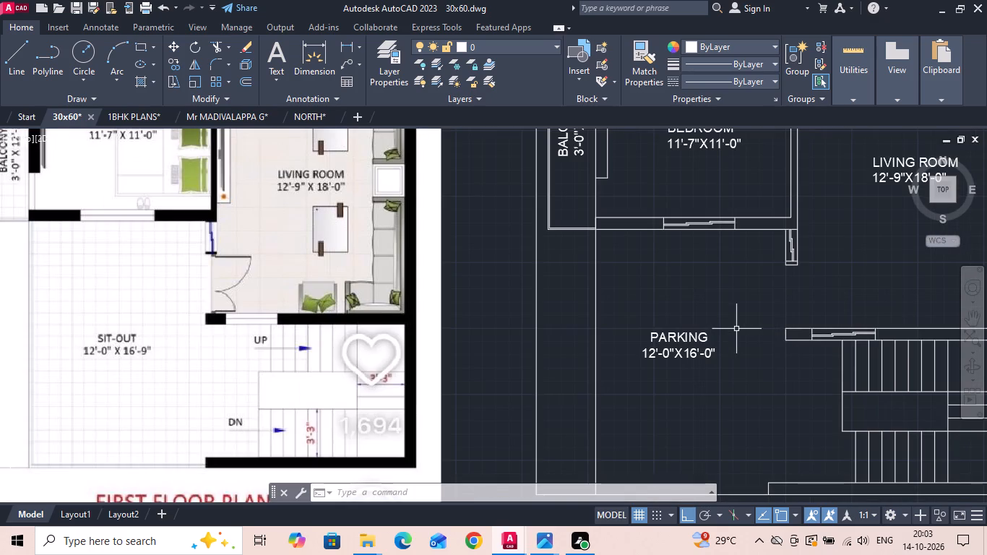
pyautogui.scroll(-1, 737, 329)
pyautogui.moveTo(727, 330); pyautogui.dragTo(632, 316, button='middle')
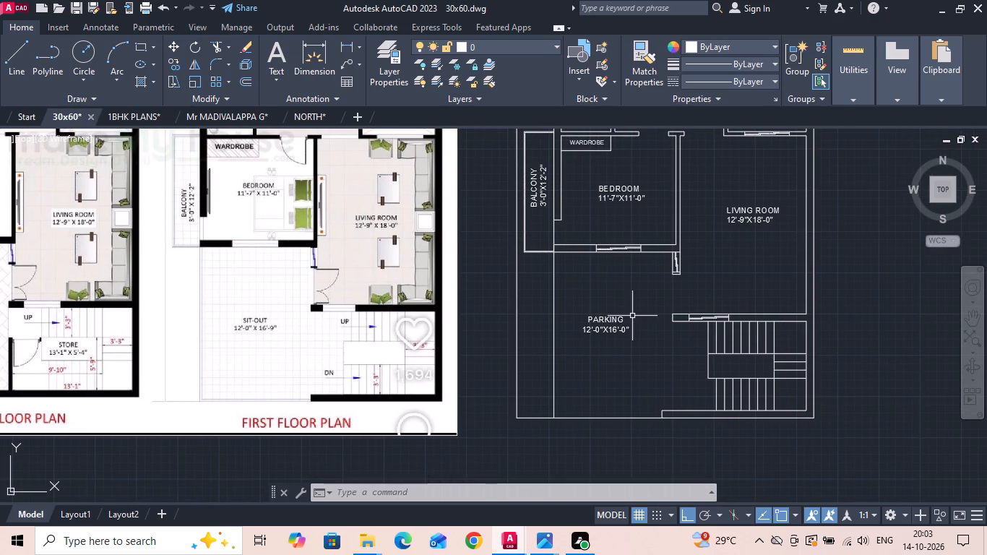
pyautogui.write('O 1')
pyautogui.press('space')
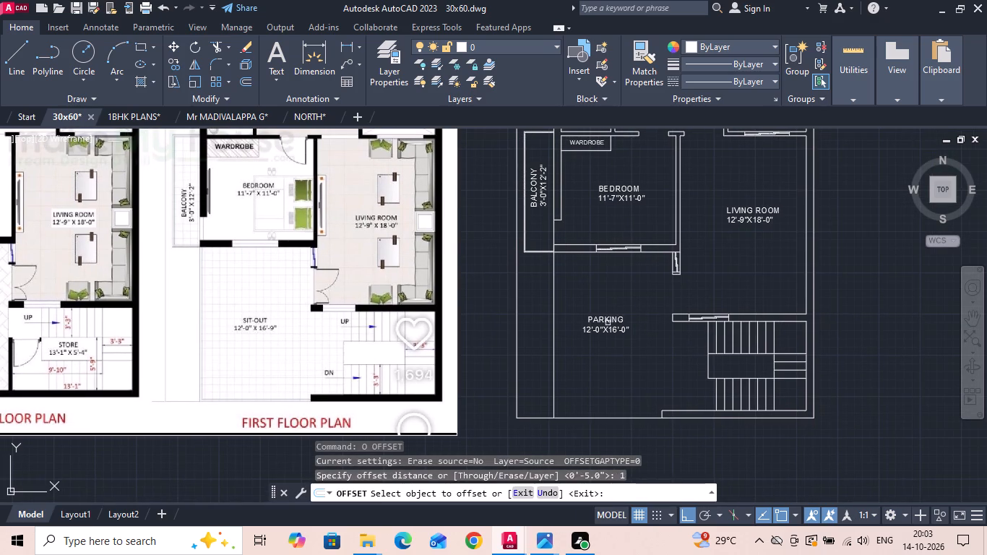
pyautogui.click(554, 346)
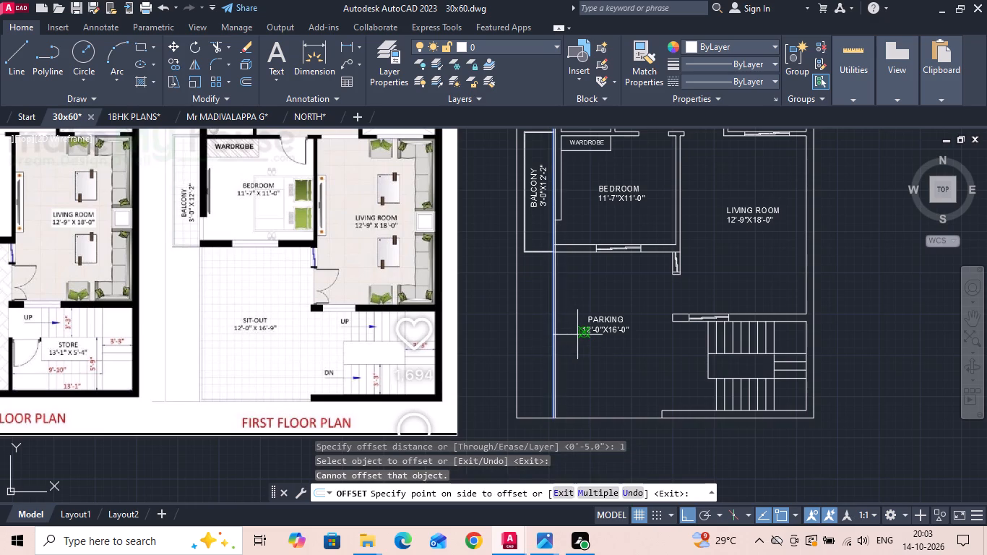
pyautogui.click(577, 335)
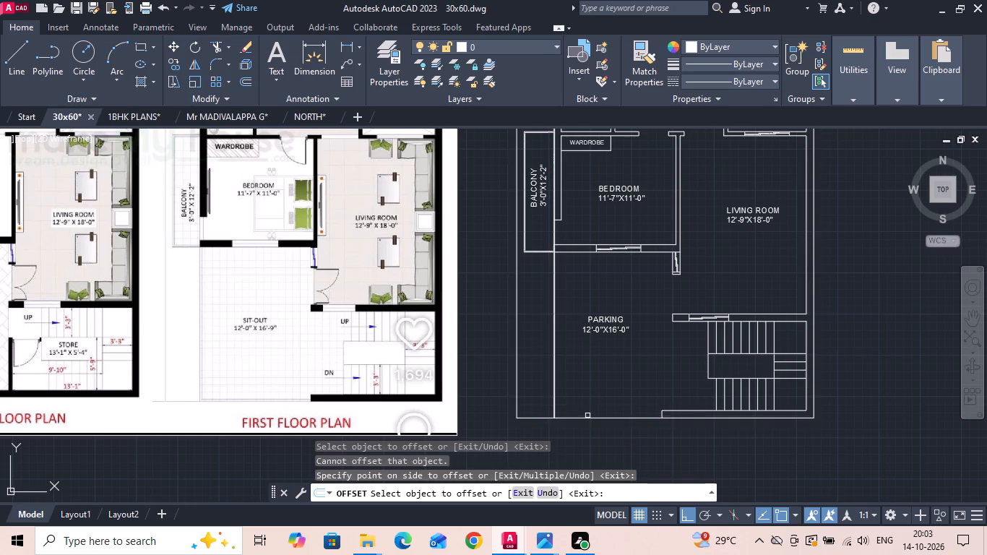
pyautogui.scroll(2, 587, 416)
pyautogui.click(548, 421)
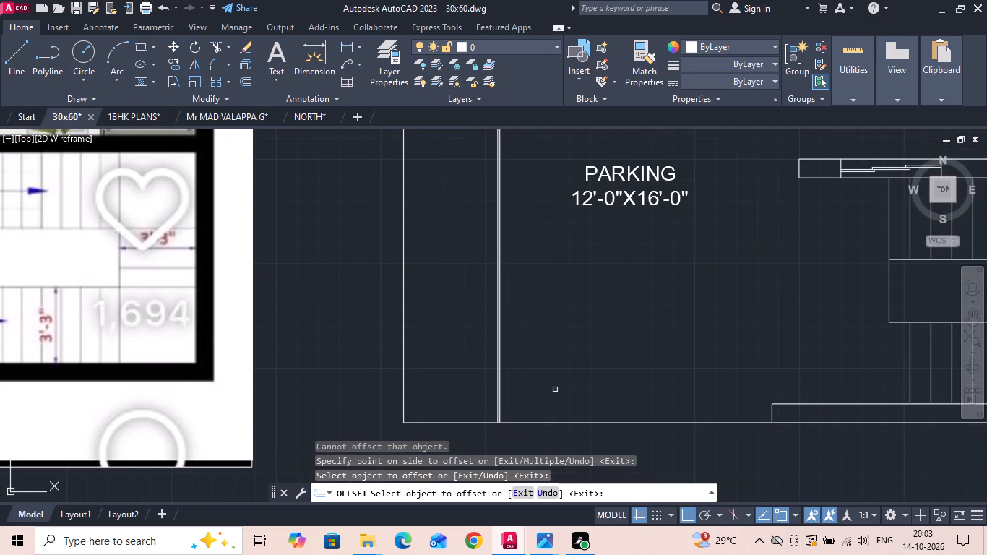
pyautogui.press('Escape')
# Trim the new 1" offset line where it crosses the bedroom's front wall and erase its leftover part beside the bedroom.
pyautogui.scroll(-2, 519, 421)
pyautogui.scroll(3, 507, 245)
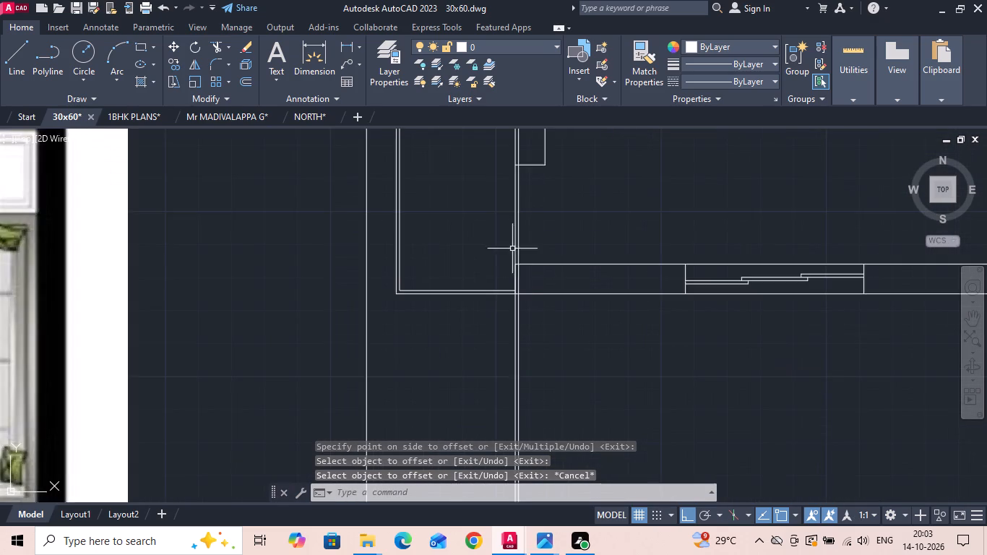
pyautogui.scroll(1, 532, 289)
pyautogui.write('TR')
pyautogui.press('space')
pyautogui.press('space')
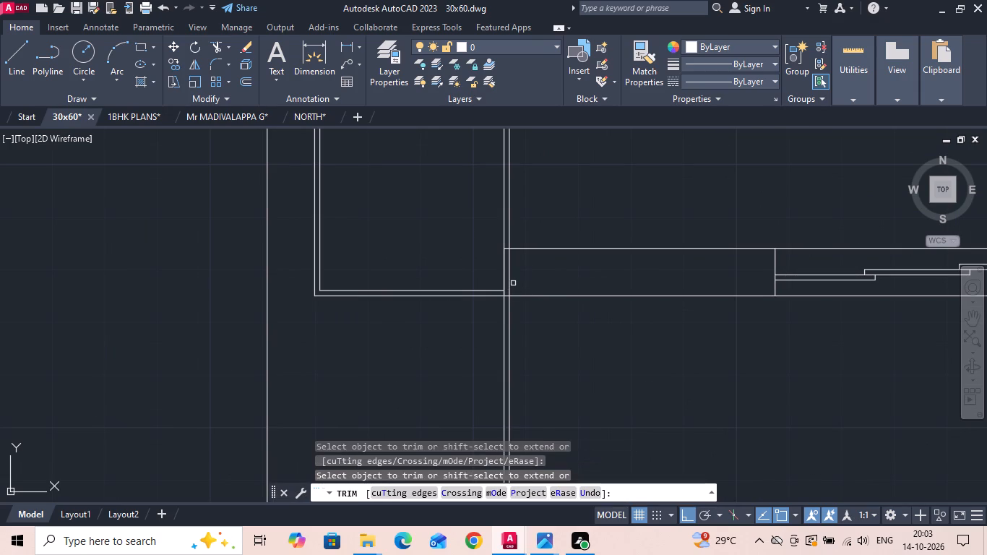
pyautogui.click(511, 277)
pyautogui.press('Escape')
pyautogui.click(511, 240)
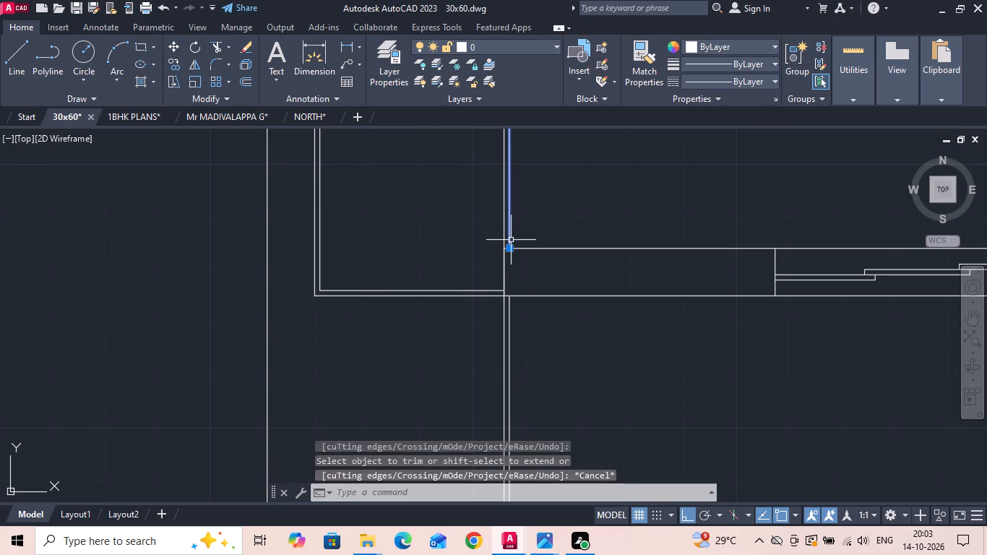
pyautogui.press('Delete')
# Draw a line 1" inward from the sit-out's front edge and continue it parallel to that edge up to the staircase wall's end.
pyautogui.scroll(-3, 479, 251)
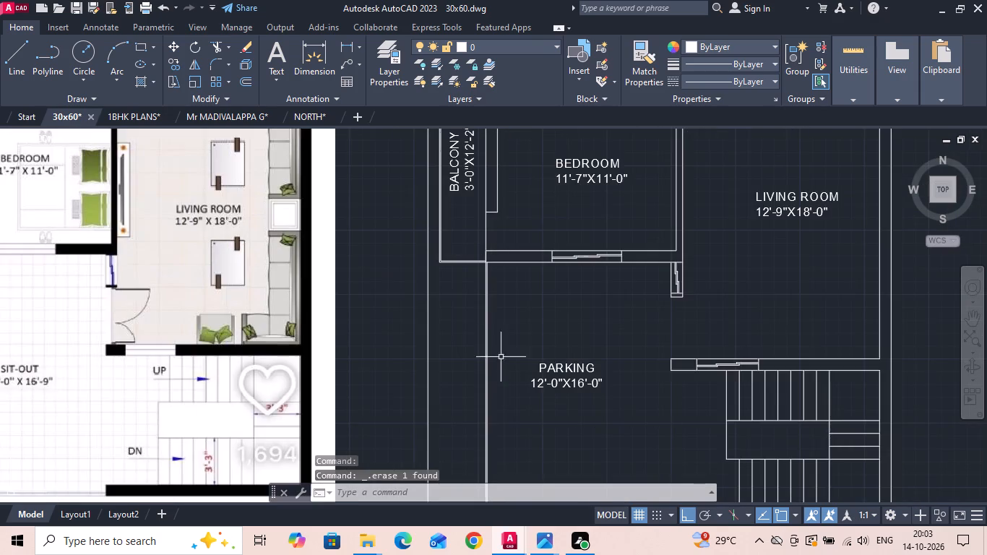
pyautogui.moveTo(496, 388); pyautogui.dragTo(438, 241, button='middle')
pyautogui.scroll(3, 414, 345)
pyautogui.moveTo(462, 441); pyautogui.dragTo(409, 374, button='middle')
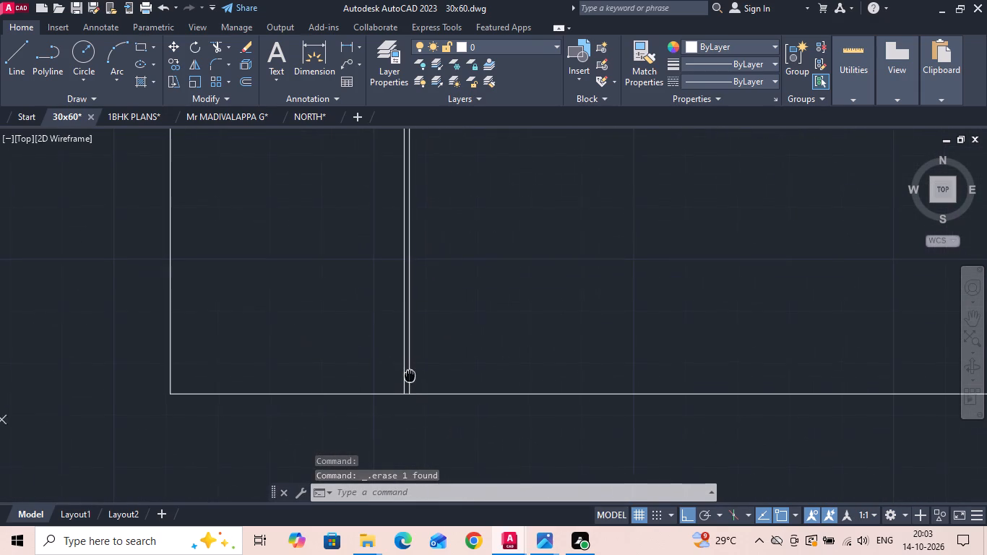
pyautogui.moveTo(409, 374); pyautogui.dragTo(408, 373, button='middle')
pyautogui.write('L')
pyautogui.press('space')
pyautogui.scroll(2, 402, 413)
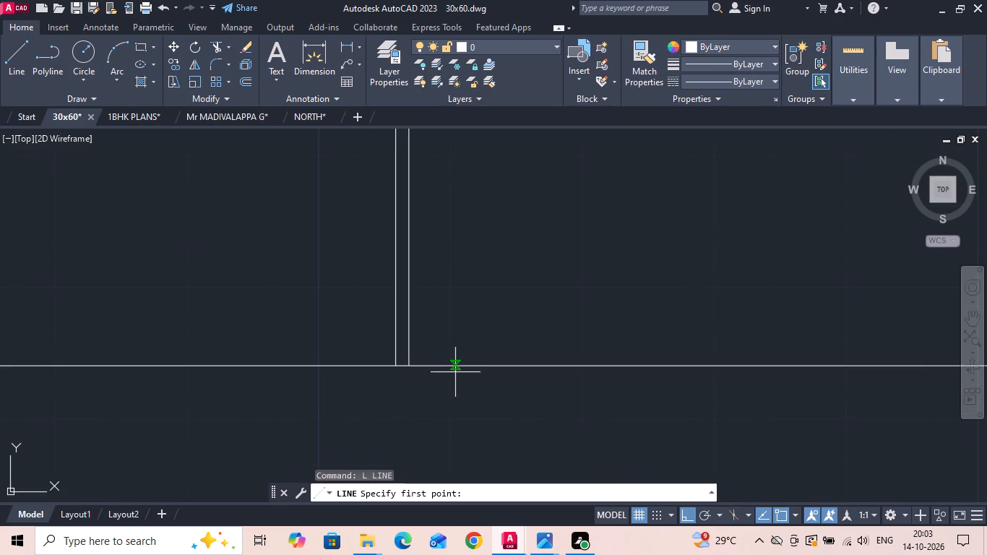
pyautogui.click(456, 366)
pyautogui.write('1')
pyautogui.press('space')
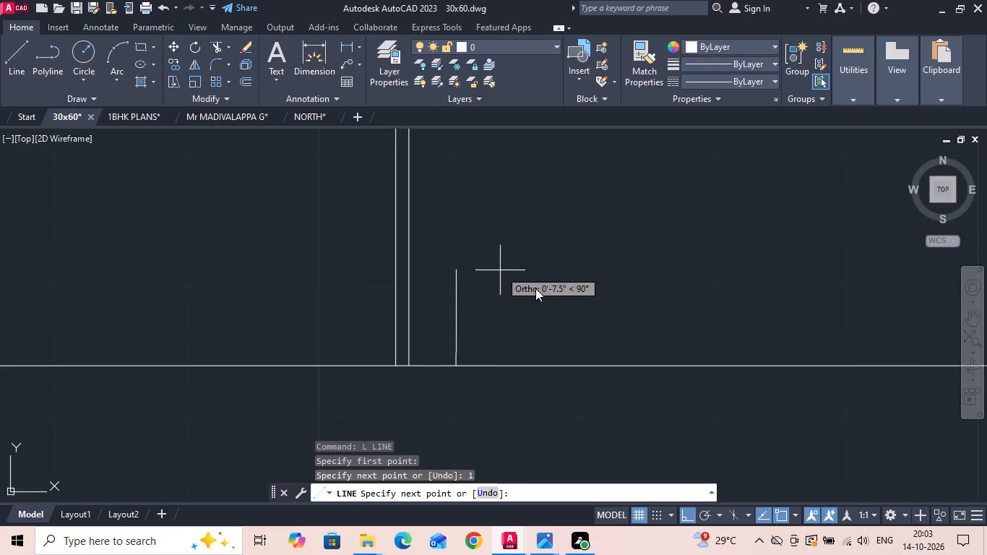
pyautogui.moveTo(659, 301); pyautogui.dragTo(457, 284, button='middle')
pyautogui.scroll(-2, 431, 287)
pyautogui.moveTo(660, 328); pyautogui.dragTo(506, 348, button='middle')
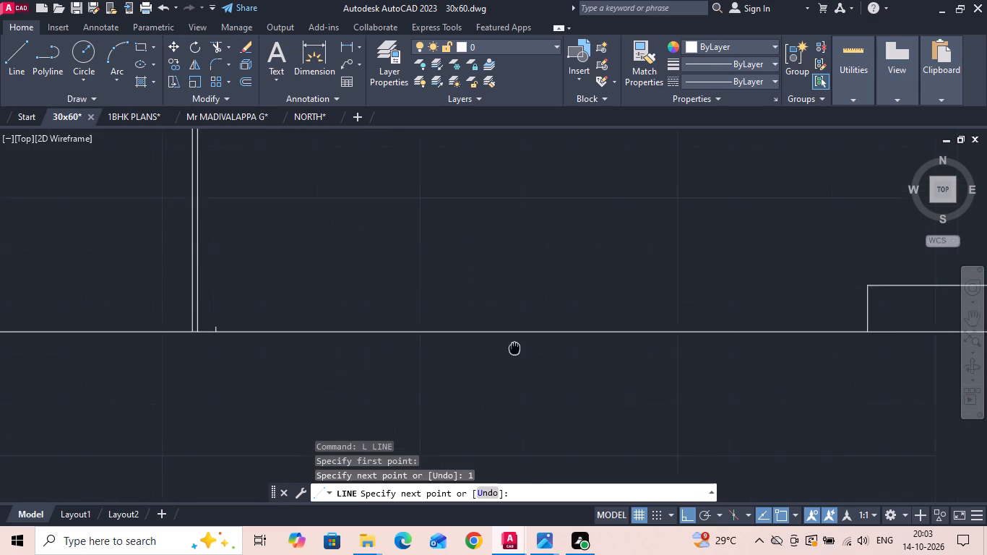
pyautogui.moveTo(506, 348); pyautogui.dragTo(486, 351, button='middle')
pyautogui.scroll(2, 866, 324)
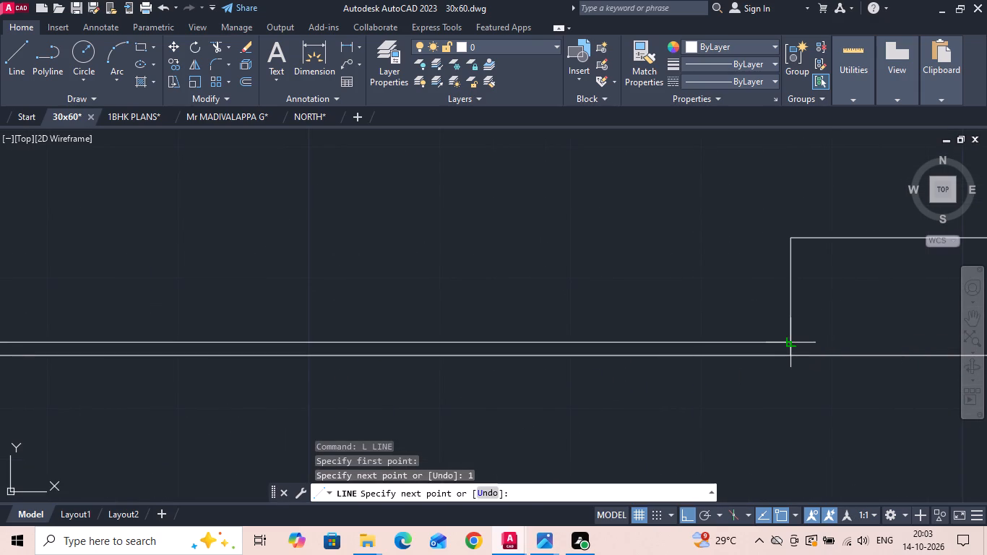
pyautogui.click(788, 345)
pyautogui.press('Escape')
# Erase the short 1" vertical line at the start of the sit-out's inner front line.
pyautogui.scroll(-2, 785, 350)
pyautogui.scroll(4, 92, 362)
pyautogui.click(277, 369)
pyautogui.click(262, 369)
pyautogui.press('Delete')
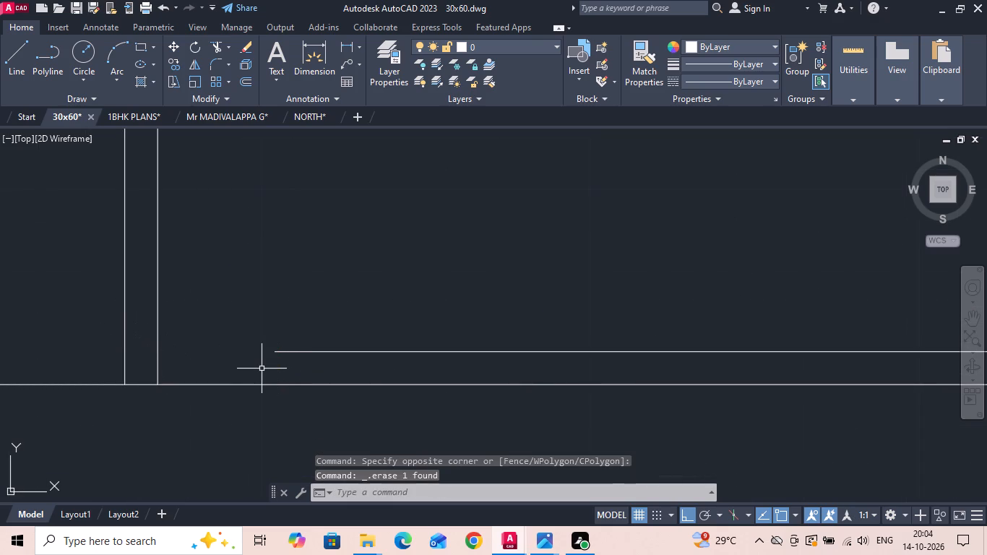
# Extend the sit-out's inner front line to the inner side line at the corner.
pyautogui.write('EX')
pyautogui.press('space')
pyautogui.moveTo(303, 353); pyautogui.dragTo(304, 330)
pyautogui.press('Escape')
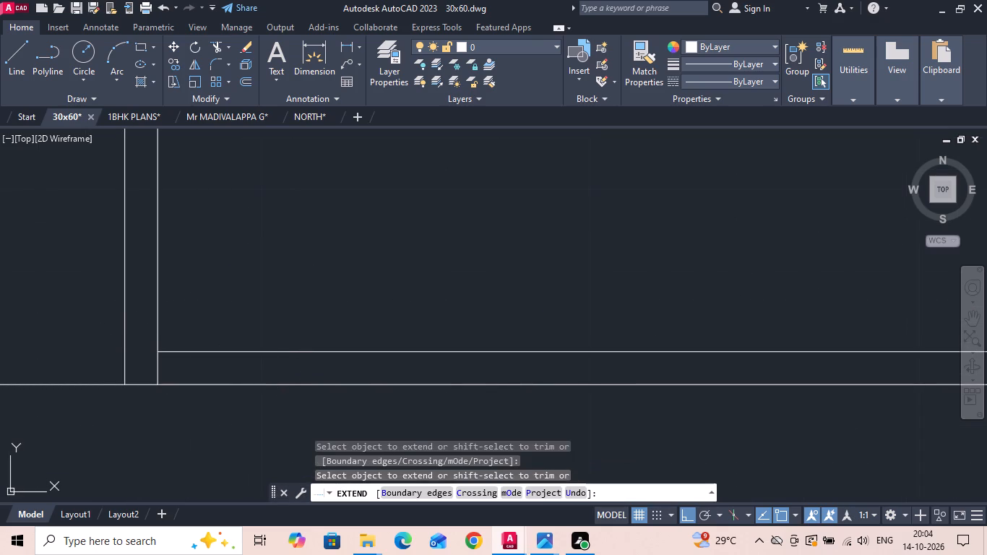
# Trim the sit-out's inner side line where it runs past the inner front line at the corner, and save the drawing.
pyautogui.write('TR')
pyautogui.press('space')
pyautogui.press('space')
pyautogui.click(139, 376)
pyautogui.click(203, 368)
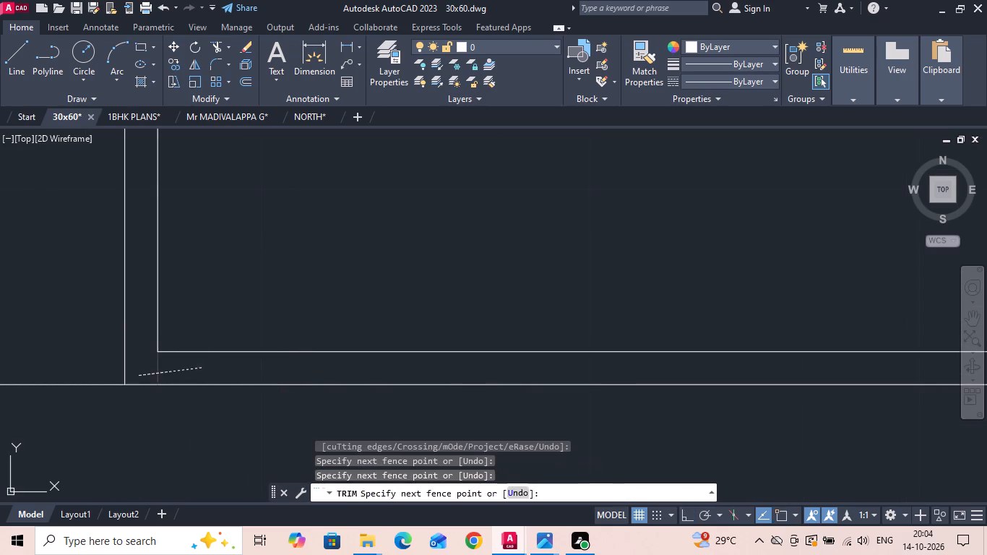
pyautogui.press('Escape')
pyautogui.hotkey('ctrl', 's')
pyautogui.hotkey('ctrl', 's')
pyautogui.hotkey('ctrl', 's')
pyautogui.hotkey('ctrl', 's')
pyautogui.hotkey('ctrl', 's')
pyautogui.hotkey('ctrl', 's')
# Measure the first-floor sit-out's depth from the bedroom's front wall to the sit-out's front edge.
pyautogui.scroll(-5, 389, 340)
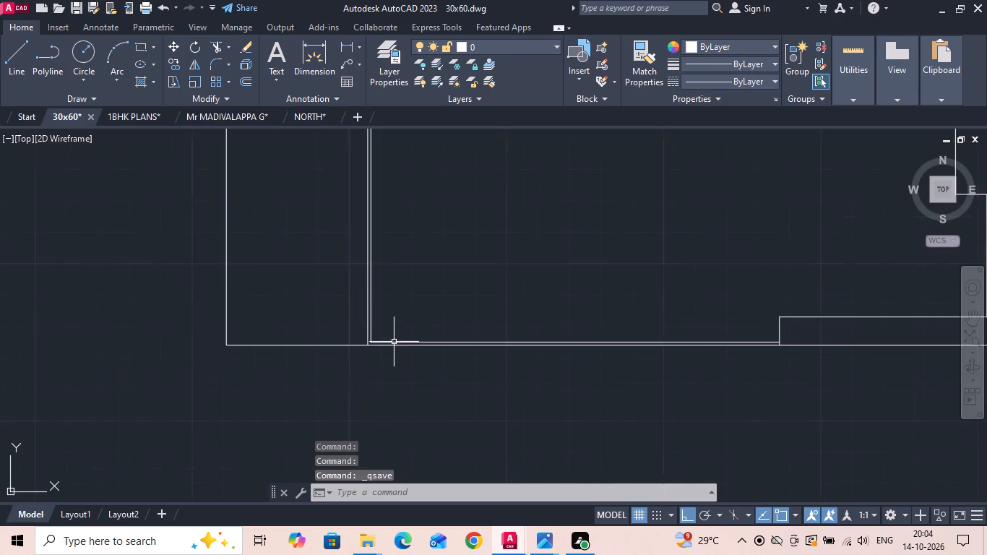
pyautogui.scroll(-2, 423, 382)
pyautogui.scroll(-2, 515, 363)
pyautogui.scroll(2, 457, 335)
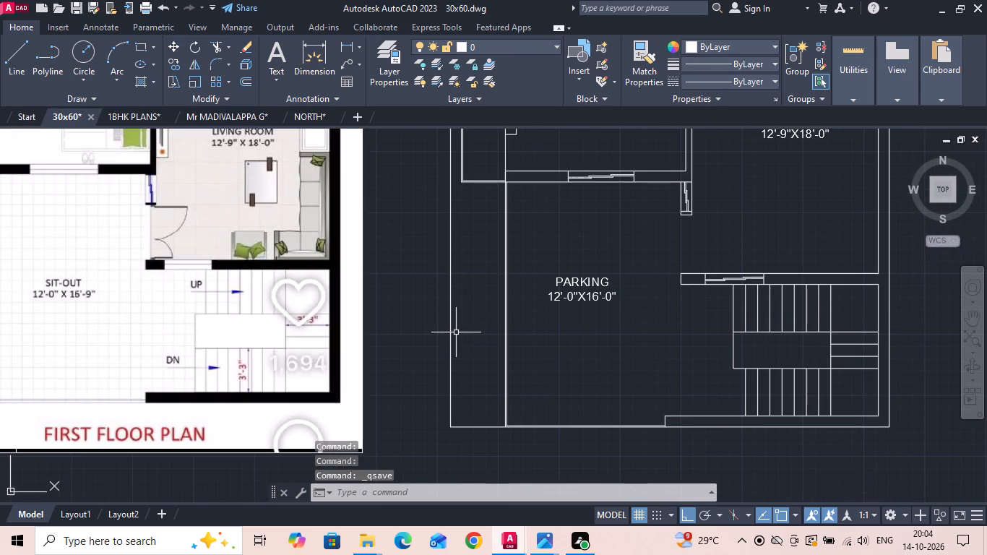
pyautogui.moveTo(466, 328); pyautogui.dragTo(488, 330, button='middle')
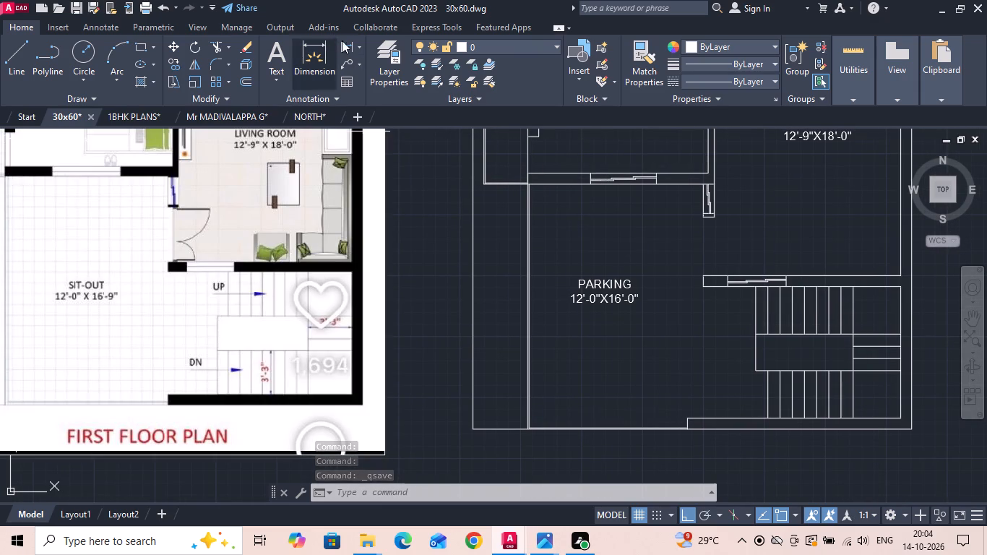
pyautogui.click(348, 43)
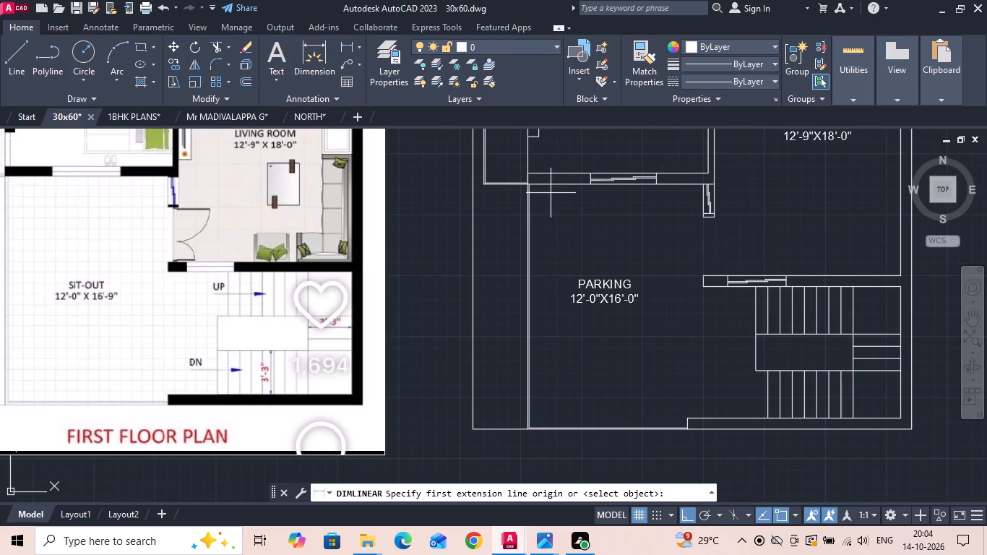
pyautogui.click(551, 189)
pyautogui.scroll(2, 551, 462)
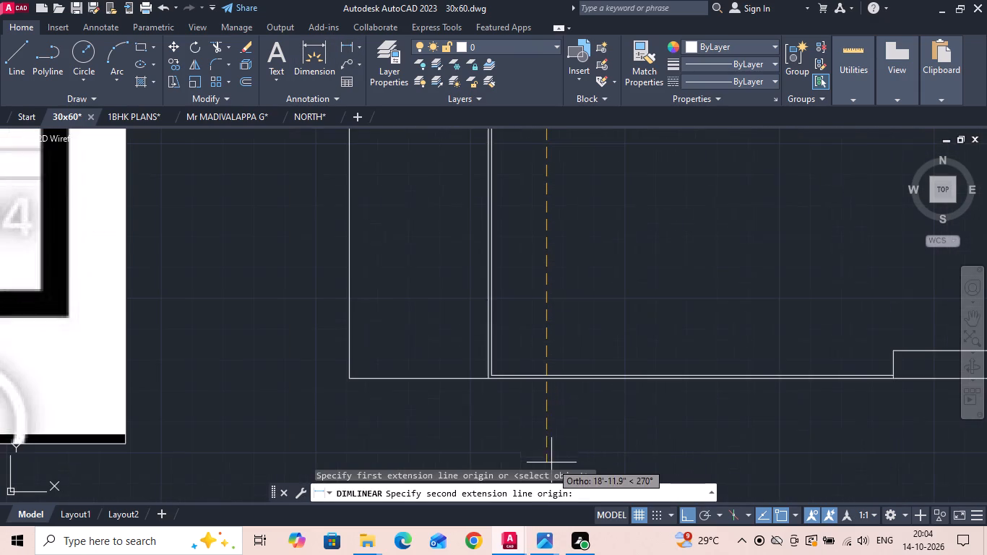
pyautogui.click(545, 382)
pyautogui.scroll(-2, 548, 385)
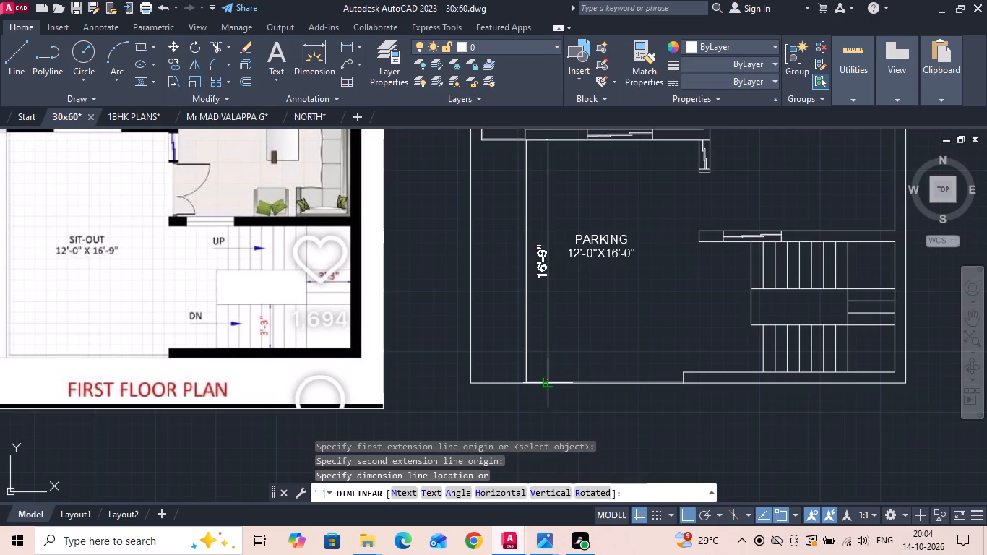
pyautogui.press('Escape')
# Replace the name PARKING with SIT-OUT in the first-floor room label.
pyautogui.moveTo(612, 264); pyautogui.dragTo(616, 277, button='middle')
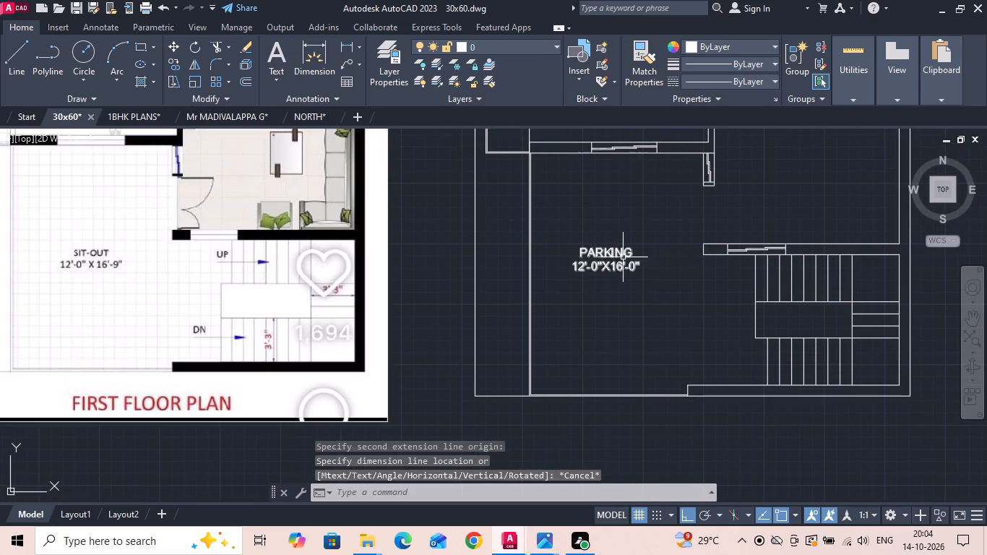
pyautogui.doubleClick(623, 257)
pyautogui.moveTo(644, 254); pyautogui.dragTo(568, 251)
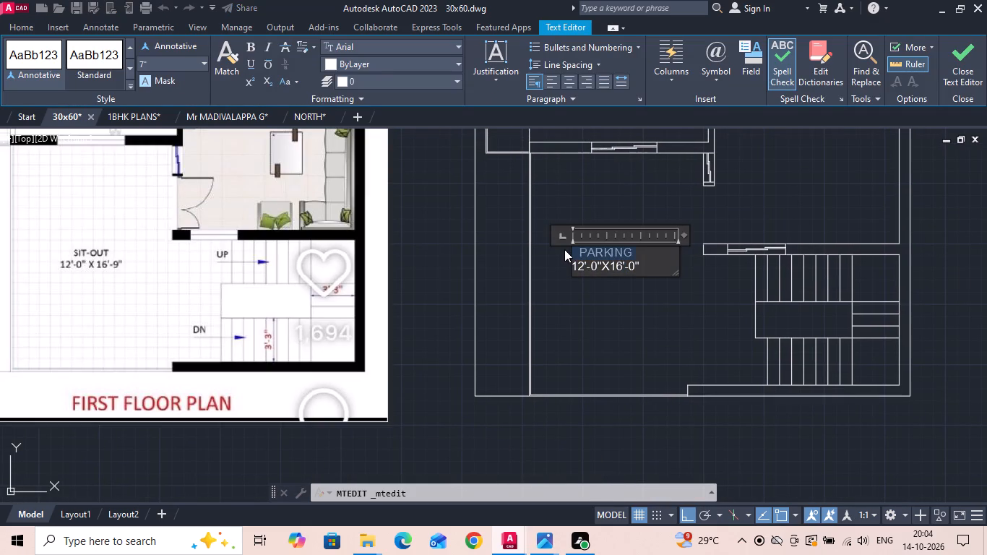
pyautogui.press('BackSpace')
pyautogui.write('SIT')
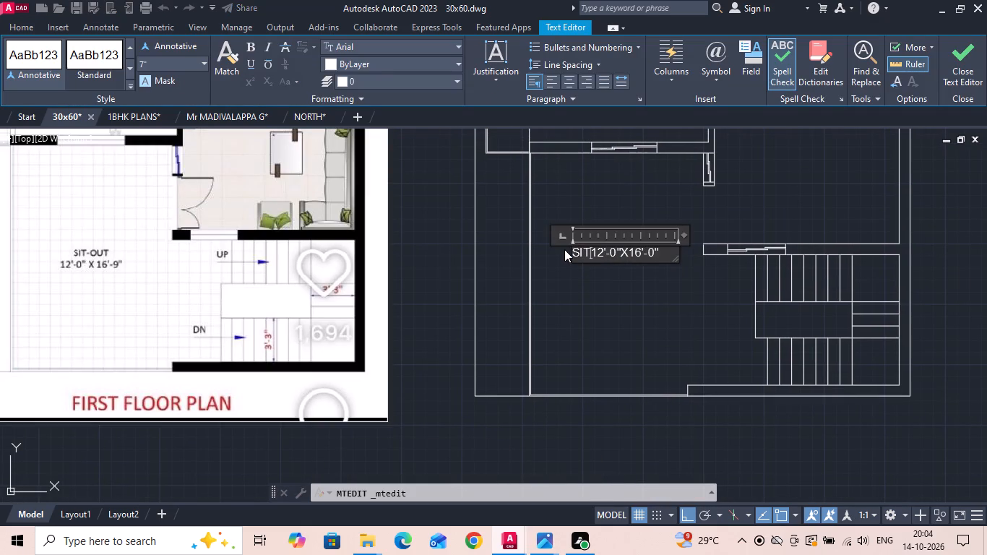
pyautogui.write('OT')
pyautogui.press('Return')
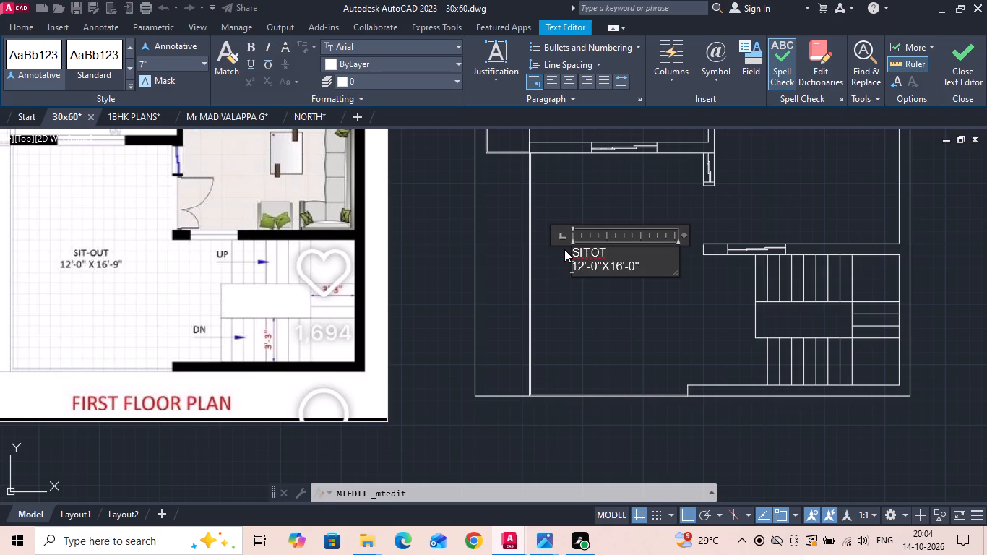
pyautogui.click(601, 259)
pyautogui.press('u')
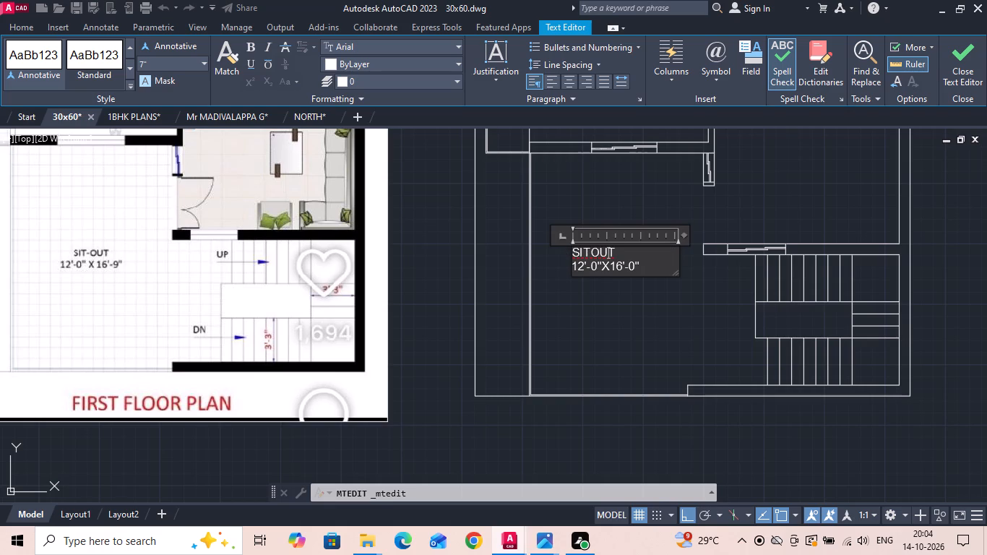
pyautogui.click(588, 253)
pyautogui.press('-')
# Change the sit-out label's size to 12'-0"X16'-9" and indent the name SIT-OUT by two spaces.
pyautogui.click(632, 267)
pyautogui.click(632, 267)
pyautogui.press('BackSpace')
pyautogui.press('9')
pyautogui.click(573, 252)
pyautogui.press('space')
pyautogui.press('space')
pyautogui.click(575, 314)
# Save the drawing.
pyautogui.hotkey('ctrl', 's')
pyautogui.hotkey('ctrl', 's')
pyautogui.hotkey('ctrl', 's')
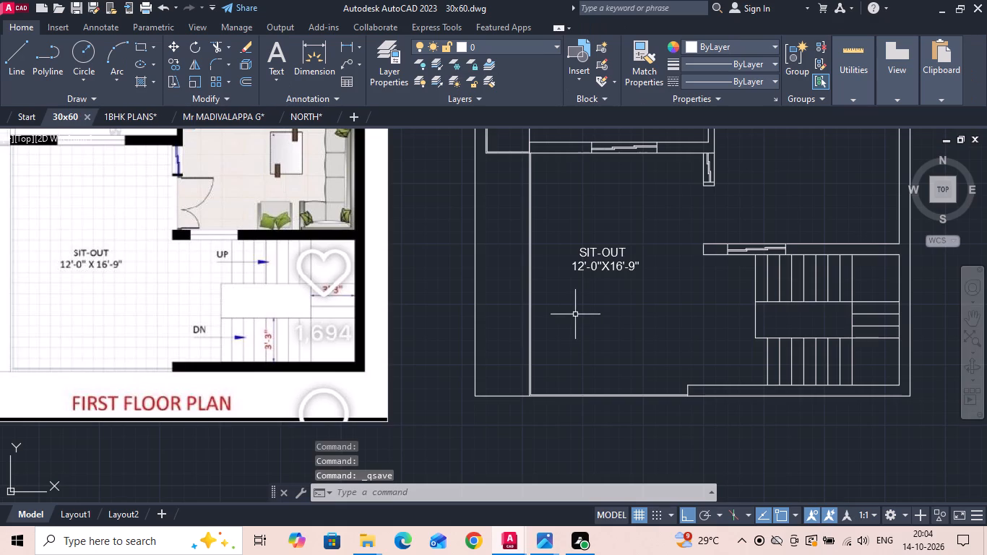
pyautogui.hotkey('ctrl', 's')
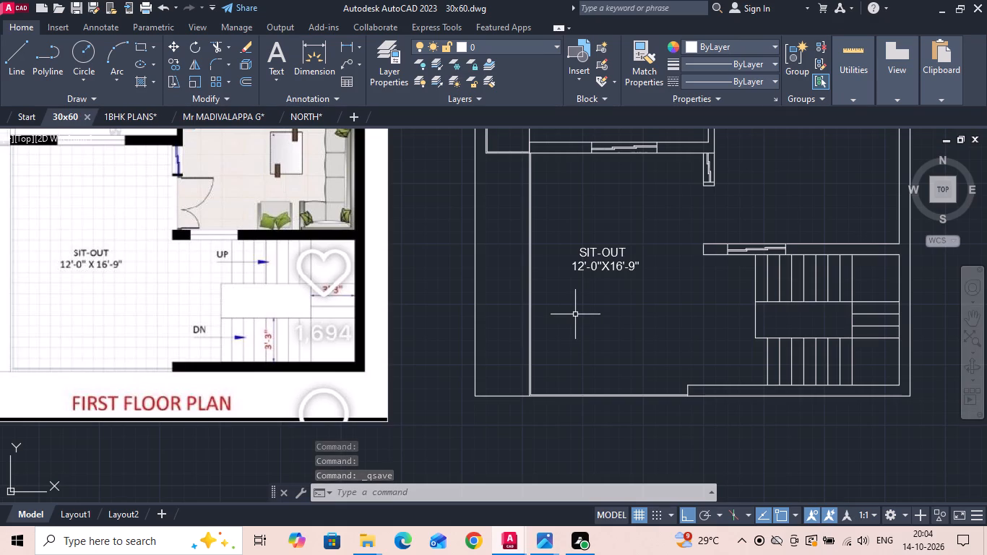
pyautogui.press('Escape')
pyautogui.hotkey('ctrl', 's')
pyautogui.hotkey('ctrl', 's')
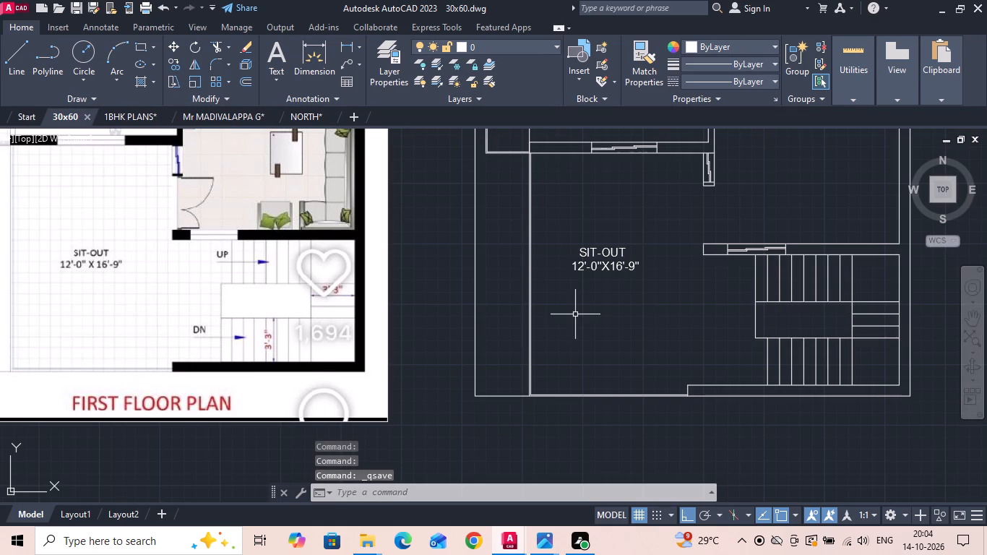
# Copy the ground-floor PARKING label about 10'-8" straight down, to just outside the front gate opening.
pyautogui.scroll(-1, 578, 322)
pyautogui.moveTo(578, 324); pyautogui.dragTo(584, 333, button='middle')
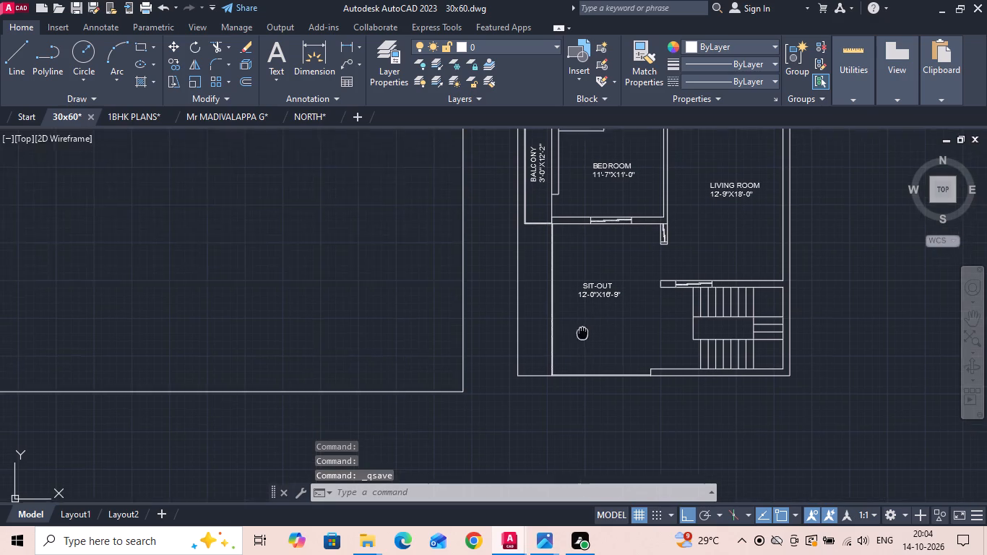
pyautogui.moveTo(584, 333); pyautogui.dragTo(592, 348, button='middle')
pyautogui.scroll(-1, 592, 348)
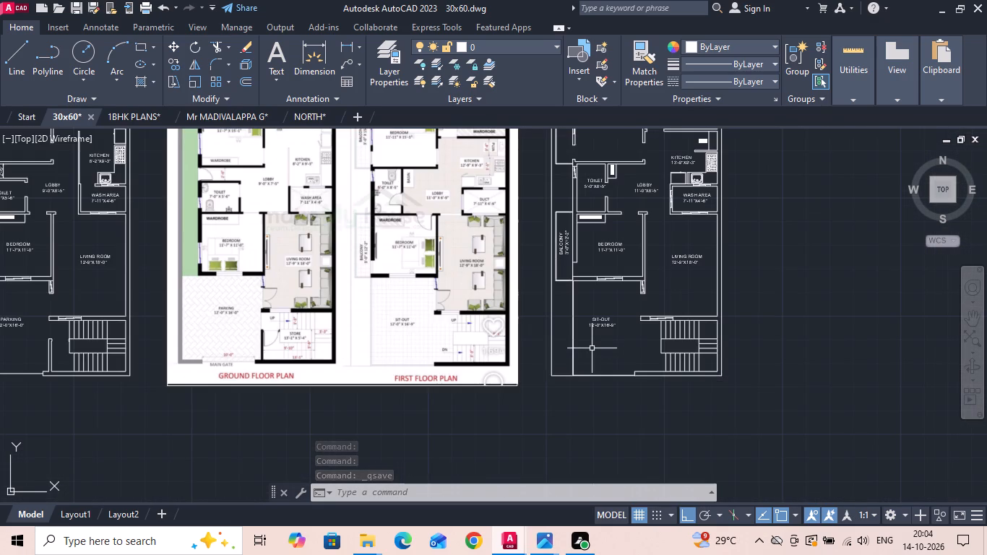
pyautogui.moveTo(430, 357); pyautogui.dragTo(618, 358, button='middle')
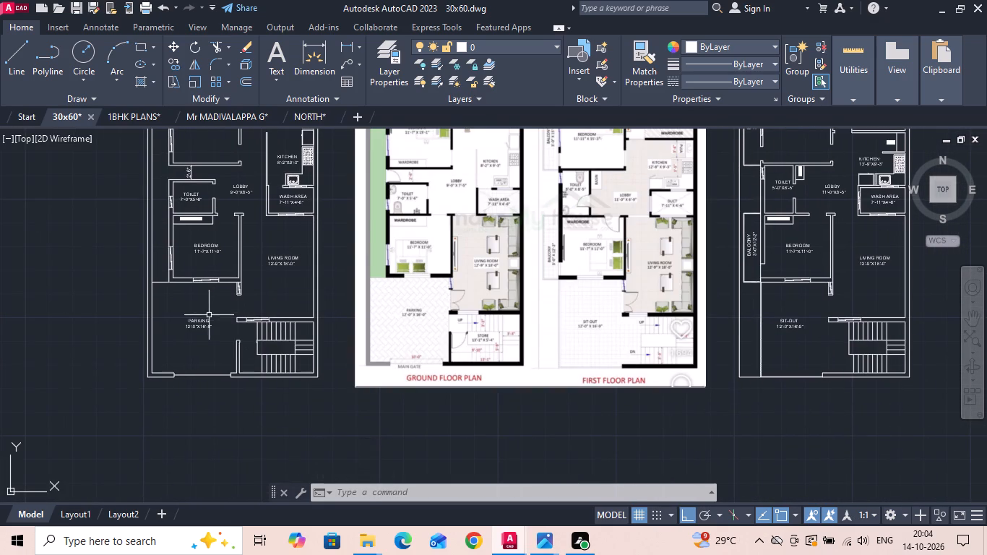
pyautogui.click(208, 318)
pyautogui.rightClick(208, 318)
pyautogui.click(268, 277)
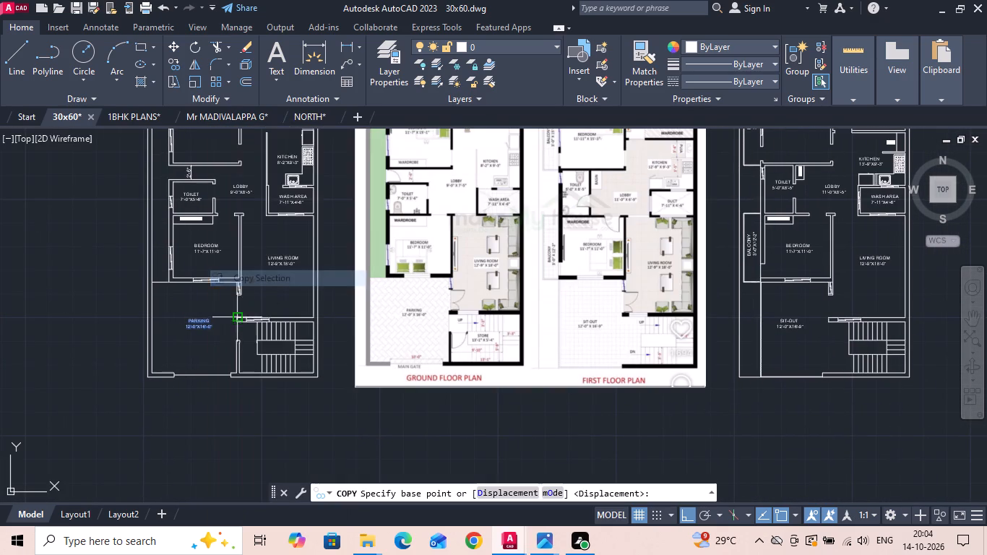
pyautogui.scroll(1, 225, 330)
pyautogui.moveTo(202, 341); pyautogui.dragTo(198, 353)
pyautogui.moveTo(177, 419); pyautogui.dragTo(320, 317, button='middle')
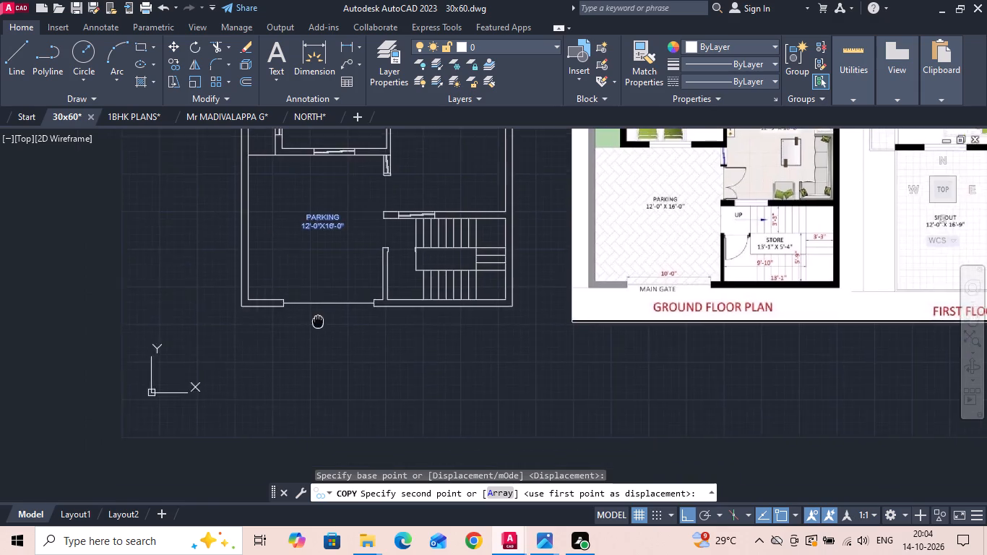
pyautogui.scroll(2, 334, 301)
pyautogui.scroll(-1, 334, 344)
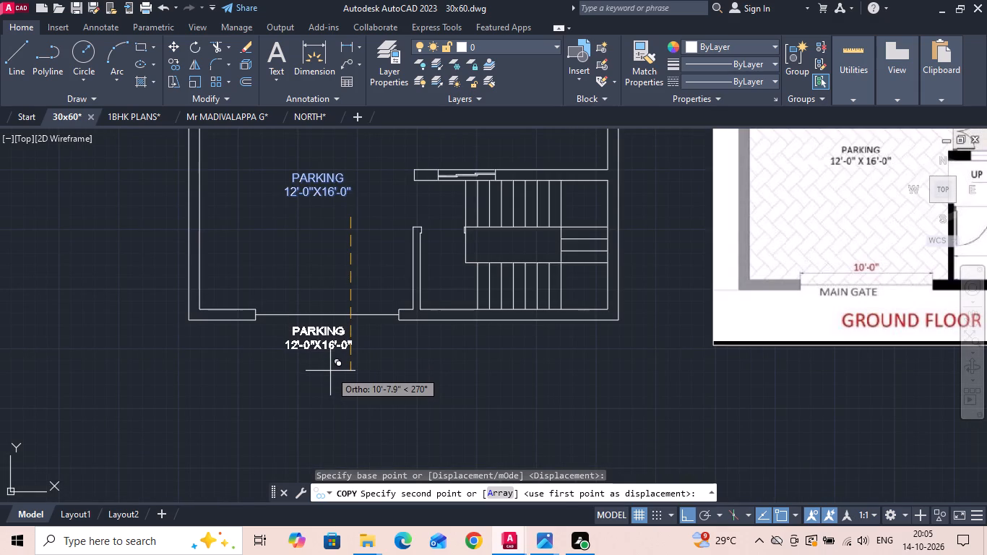
pyautogui.click(330, 370)
pyautogui.press('Escape')
# Replace the copied label's whole text with MAIN GATE.
pyautogui.doubleClick(340, 336)
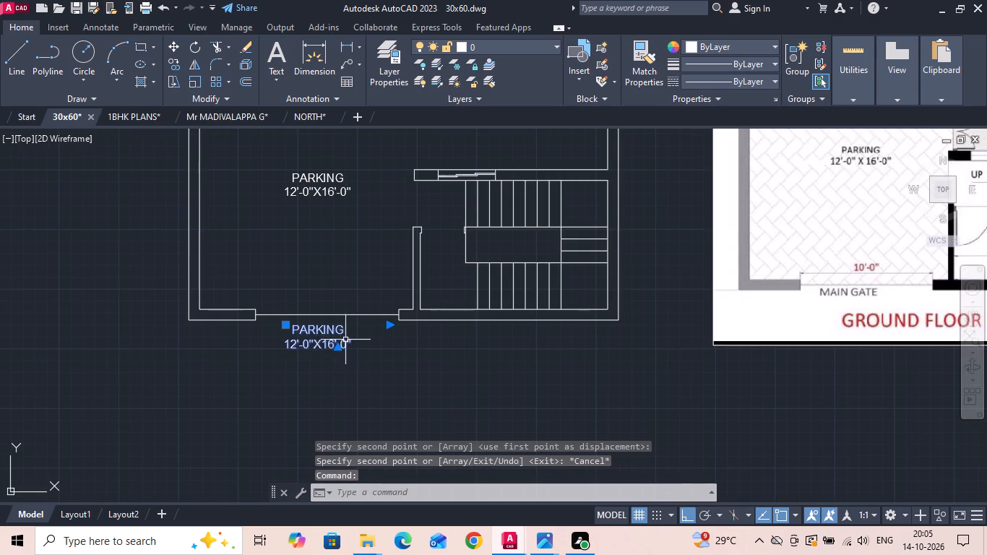
pyautogui.doubleClick(343, 347)
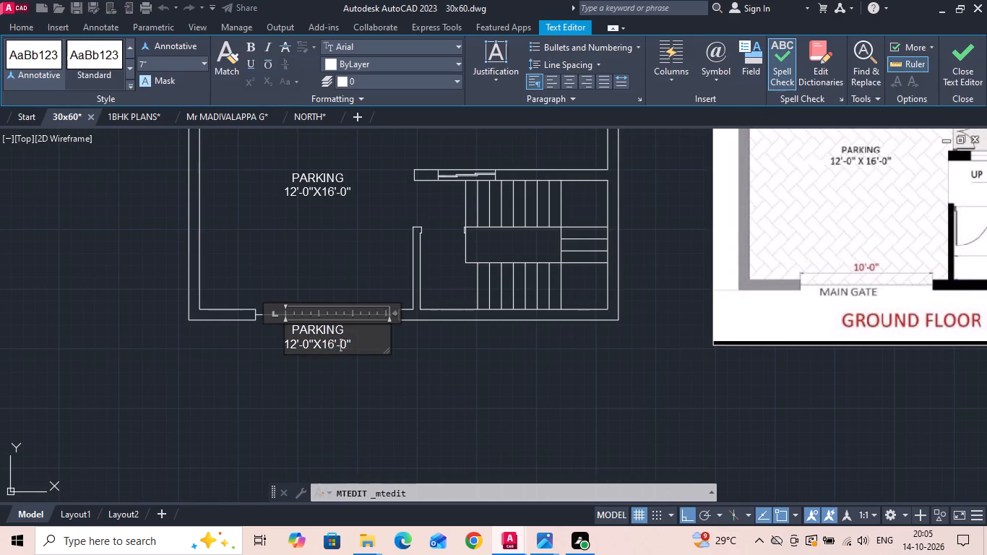
pyautogui.moveTo(355, 343); pyautogui.dragTo(267, 332)
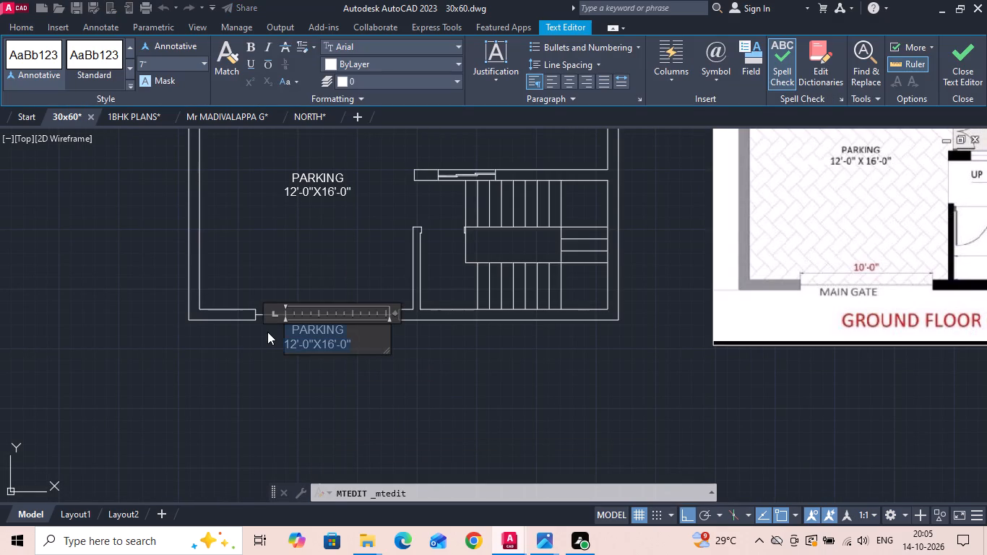
pyautogui.press('BackSpace')
pyautogui.write('MA')
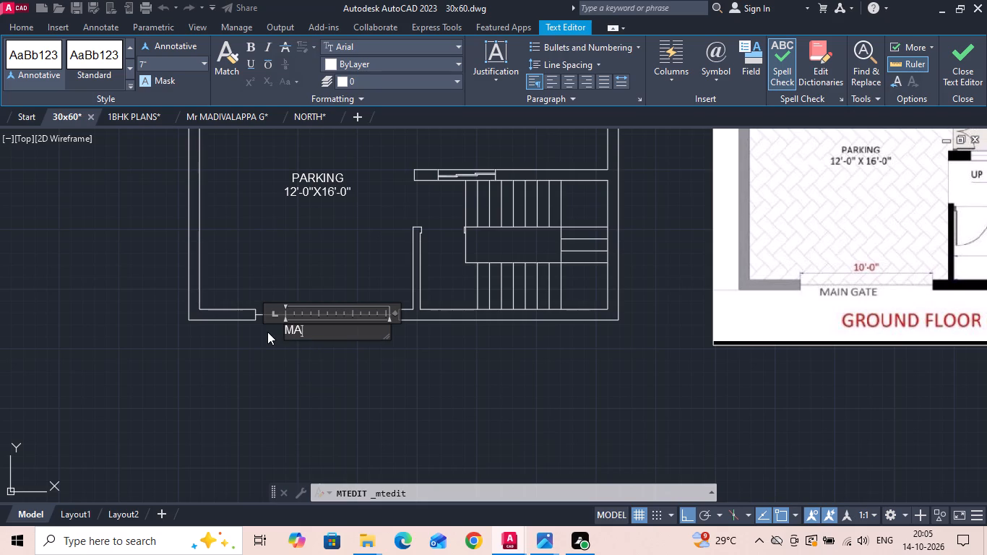
pyautogui.write('IN')
pyautogui.press('space')
pyautogui.write('GATE')
# Set the MAIN GATE label's text height to 5".
pyautogui.hotkey('ctrl', 'a')
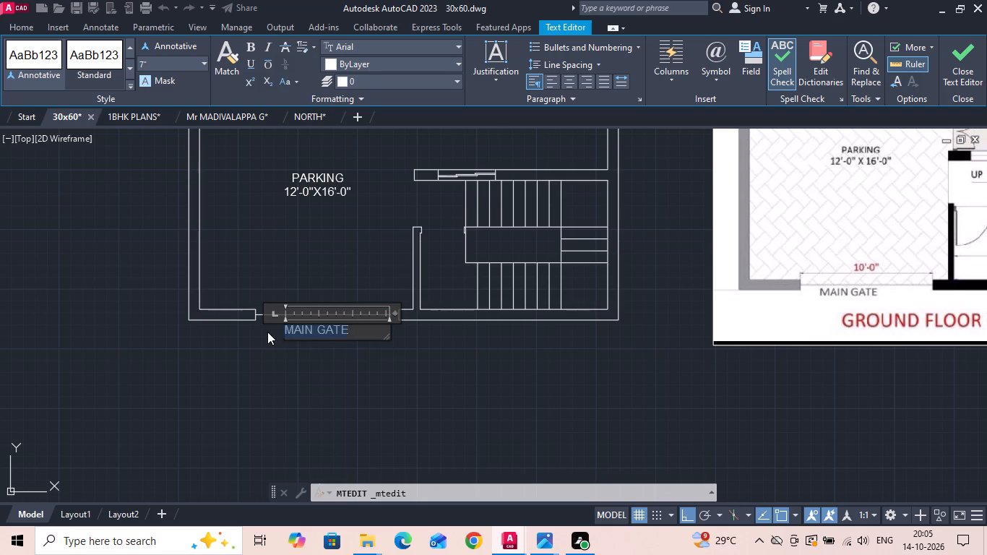
pyautogui.click(178, 64)
pyautogui.press('BackSpace')
pyautogui.write('5"')
pyautogui.press('Return')
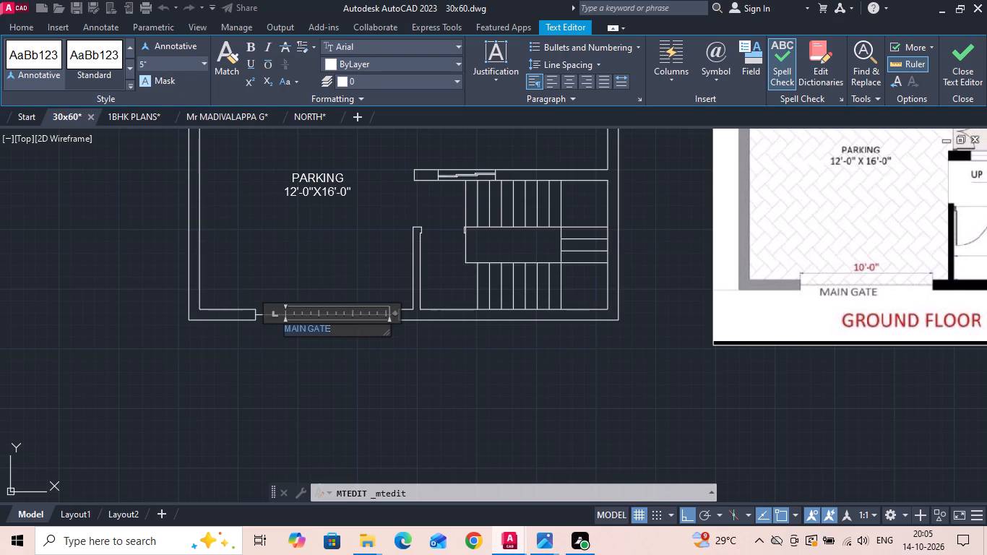
pyautogui.click(340, 384)
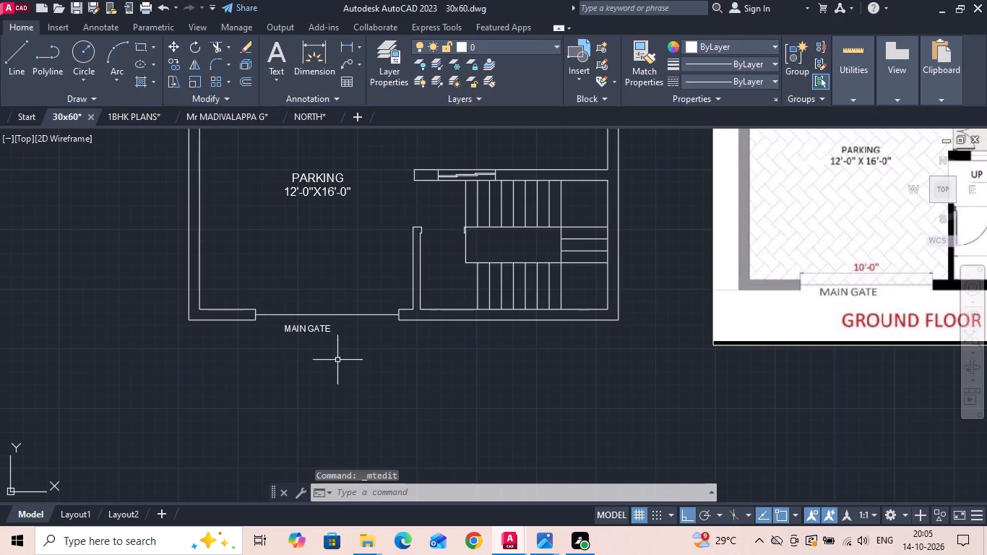
# Move the MAIN GATE label slightly right and up so it sits centrally just below the front gate line.
pyautogui.click(319, 327)
pyautogui.rightClick(318, 326)
pyautogui.click(342, 262)
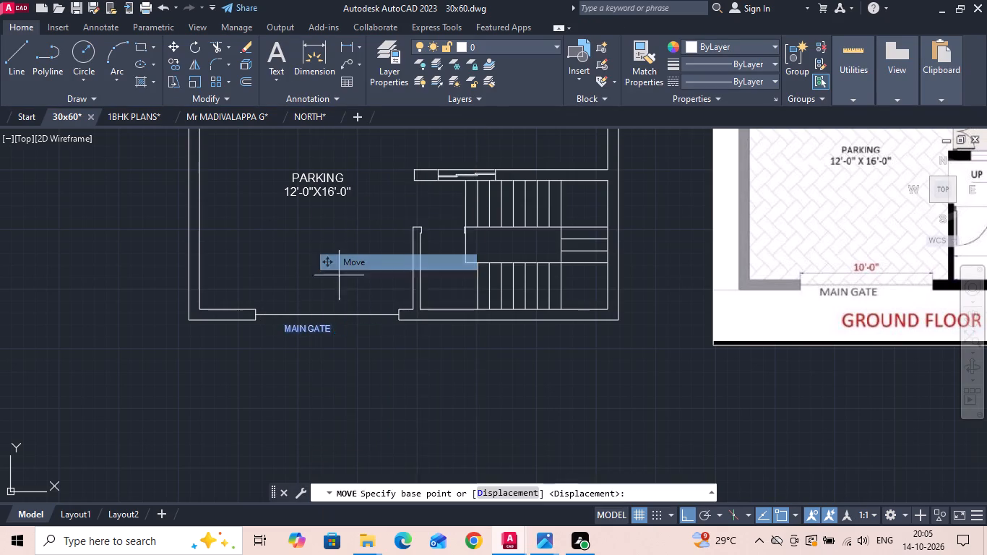
pyautogui.scroll(1, 318, 335)
pyautogui.click(322, 358)
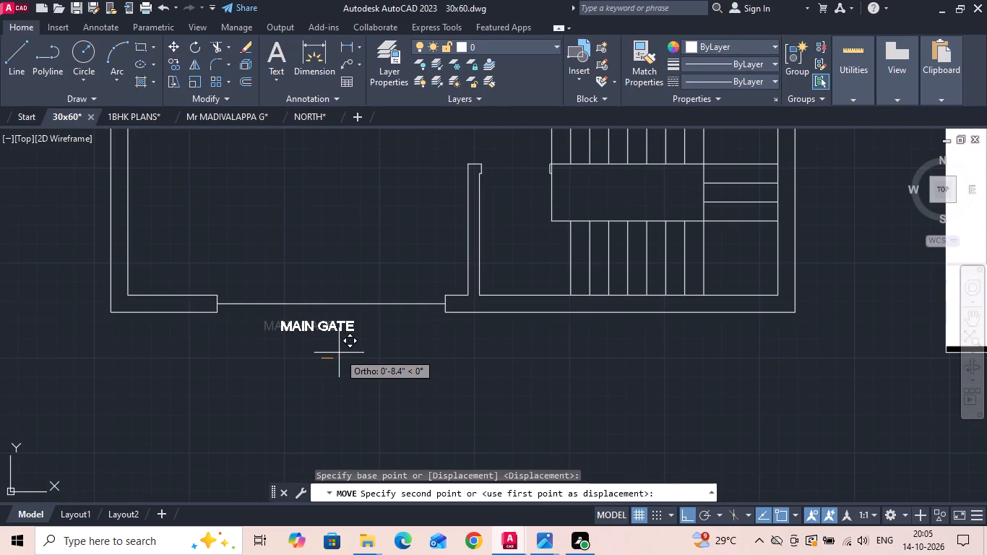
pyautogui.click(350, 352)
pyautogui.click(351, 332)
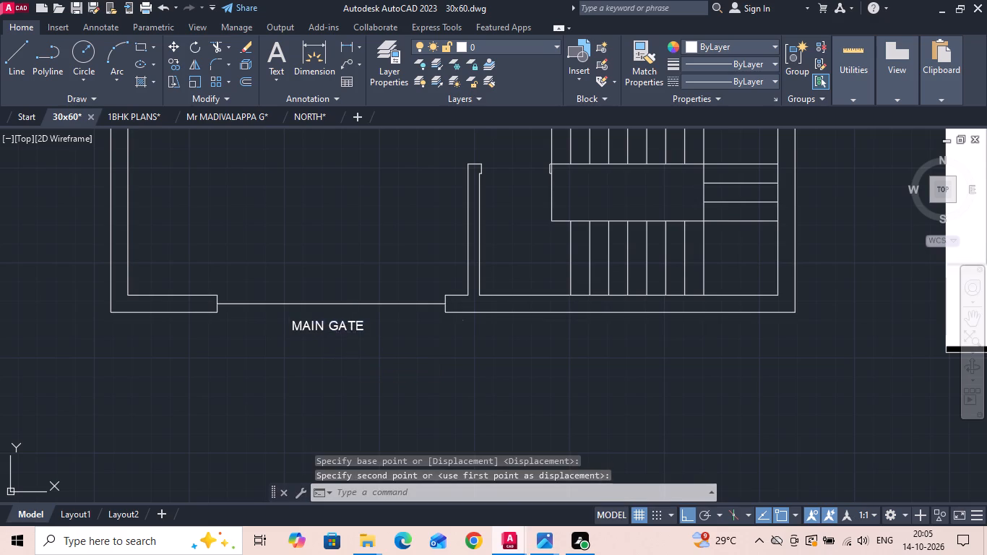
pyautogui.rightClick(351, 331)
pyautogui.click(379, 259)
pyautogui.scroll(2, 378, 360)
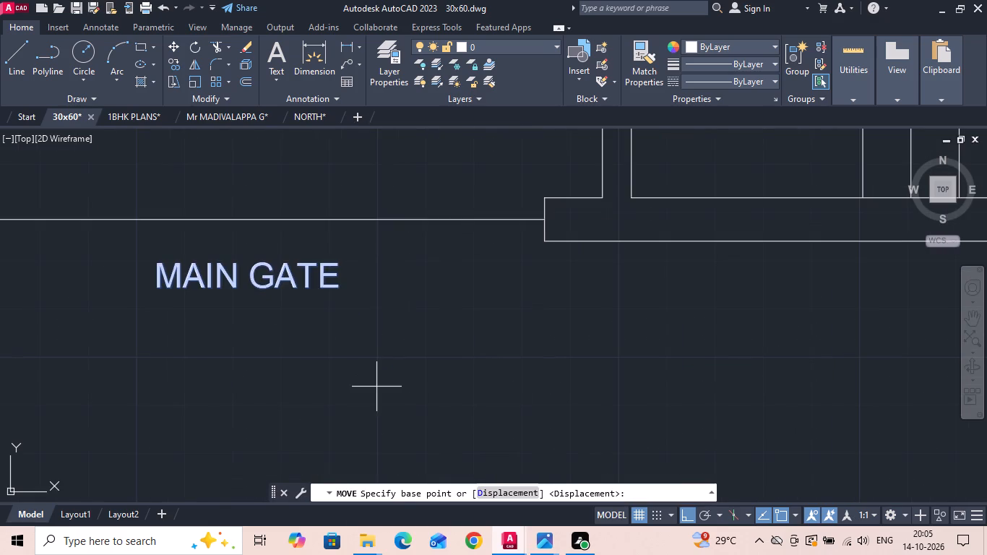
pyautogui.click(376, 389)
pyautogui.click(383, 358)
# Copy the MAIN GATE label a short distance straight down, below the ground-floor plan.
pyautogui.click(344, 236)
pyautogui.click(326, 244)
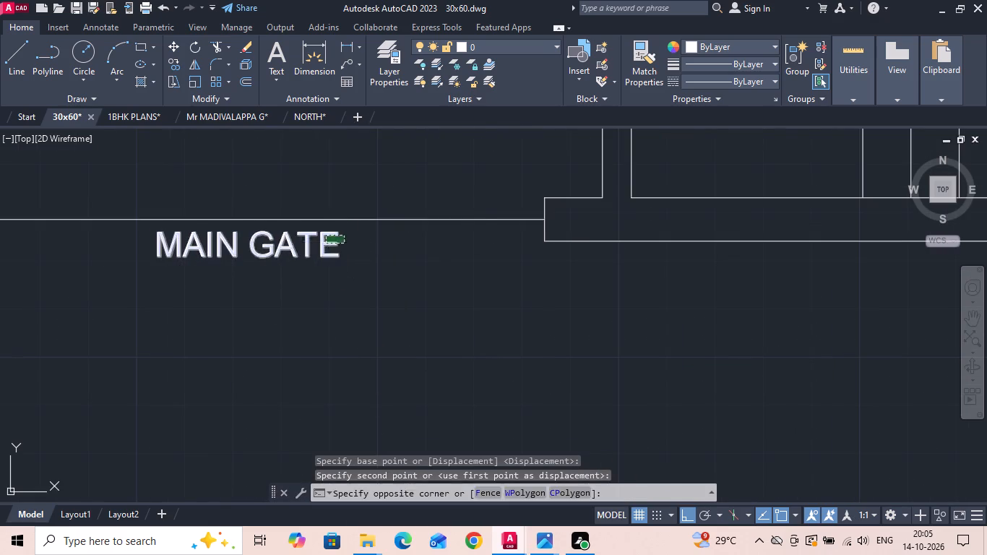
pyautogui.rightClick(325, 244)
pyautogui.click(340, 277)
pyautogui.scroll(-3, 362, 262)
pyautogui.moveTo(365, 292); pyautogui.dragTo(366, 299)
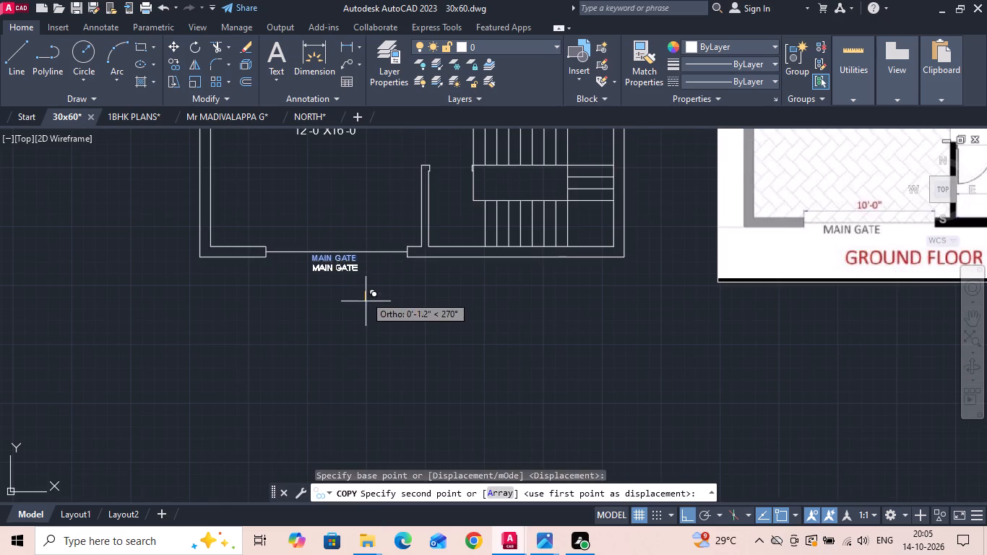
pyautogui.click(366, 320)
pyautogui.press('Escape')
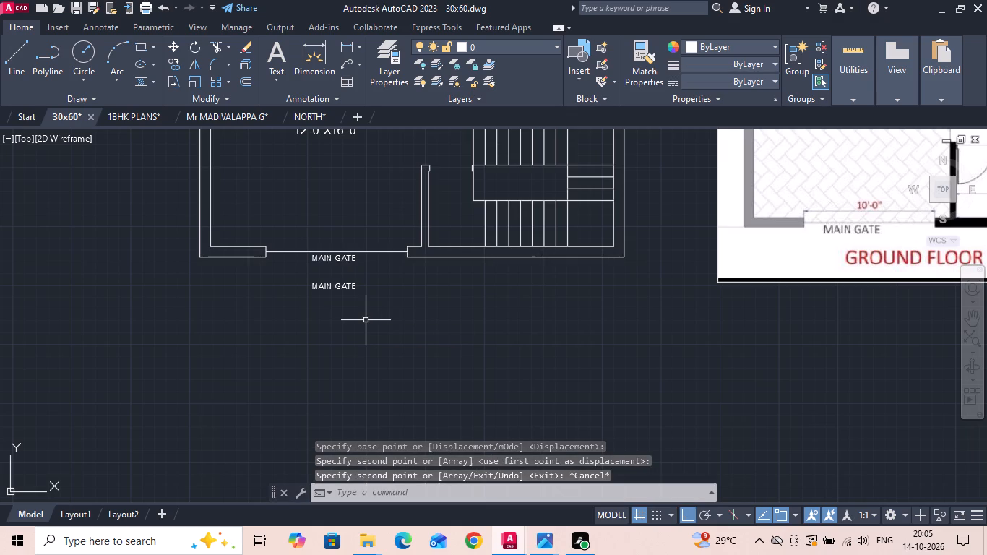
# Set the text height of the lower MAIN GATE copy to 1'.
pyautogui.doubleClick(346, 289)
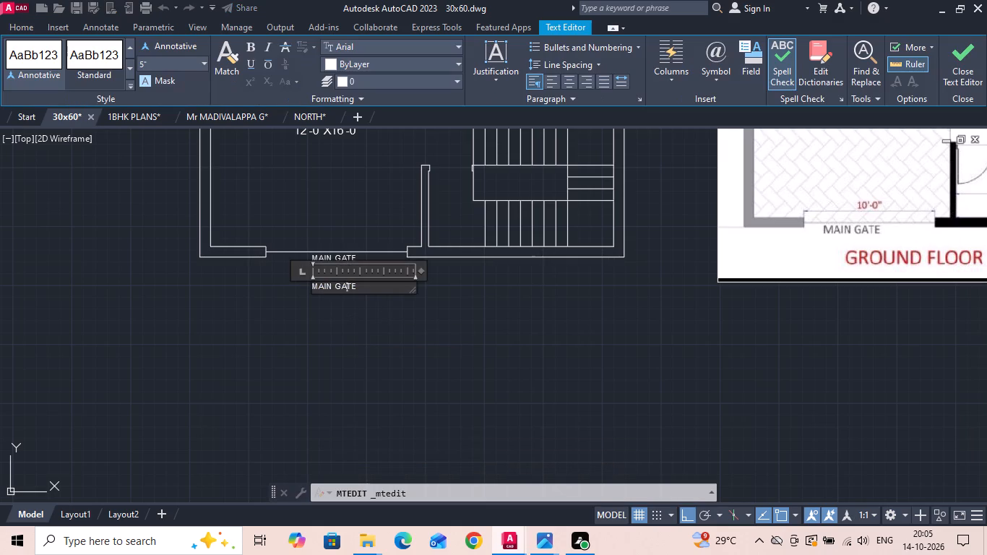
pyautogui.hotkey('ctrl', 'a')
pyautogui.click(178, 60)
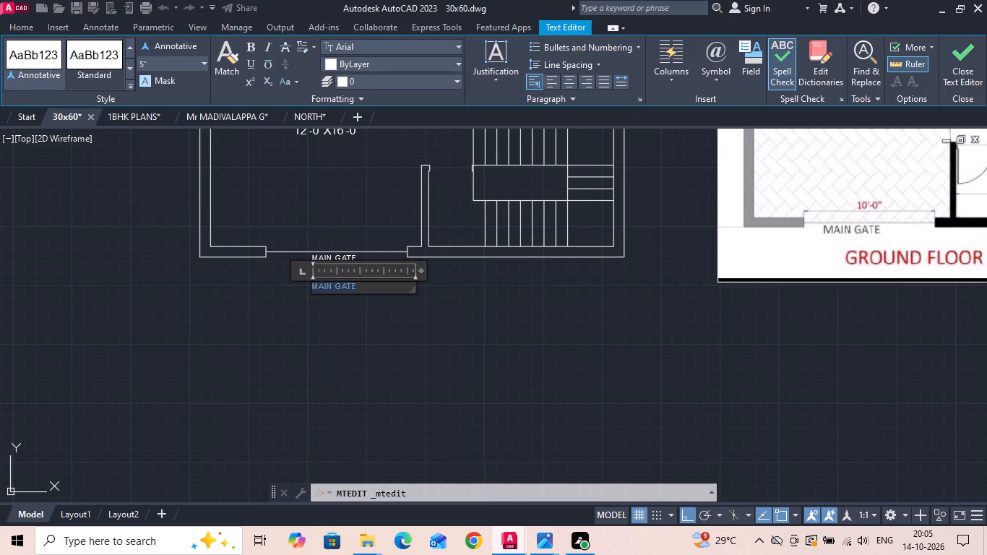
pyautogui.press('BackSpace')
pyautogui.write("1'")
pyautogui.press('Return')
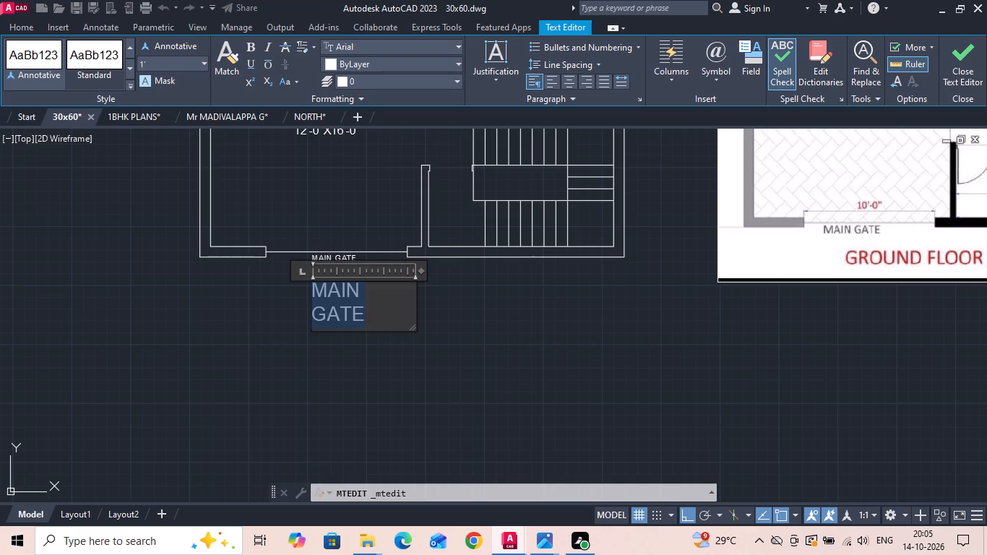
# Widen the copied label's text box to about 14' and replace its whole text with GROUND FLOOR.
pyautogui.moveTo(414, 292); pyautogui.dragTo(505, 296)
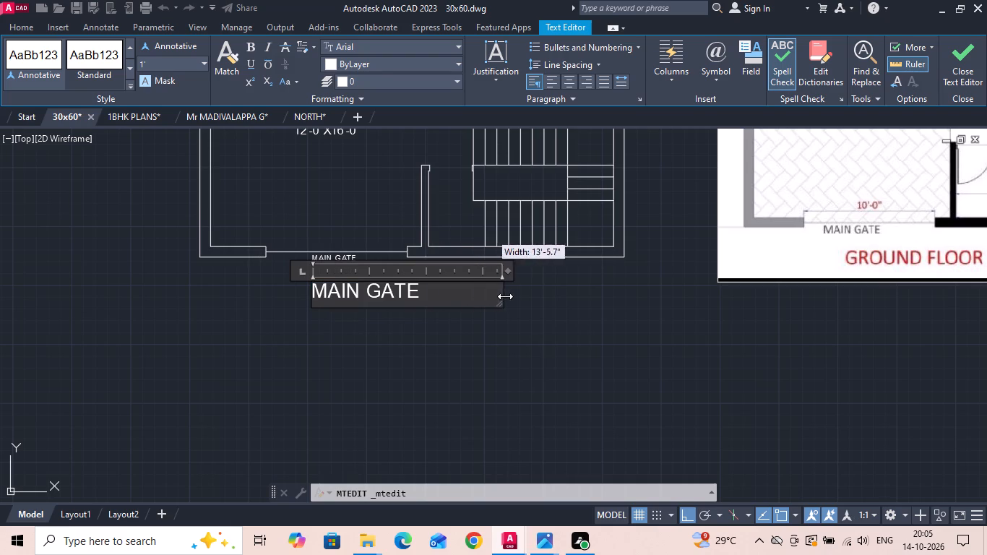
pyautogui.moveTo(505, 296); pyautogui.dragTo(509, 296)
pyautogui.press('BackSpace')
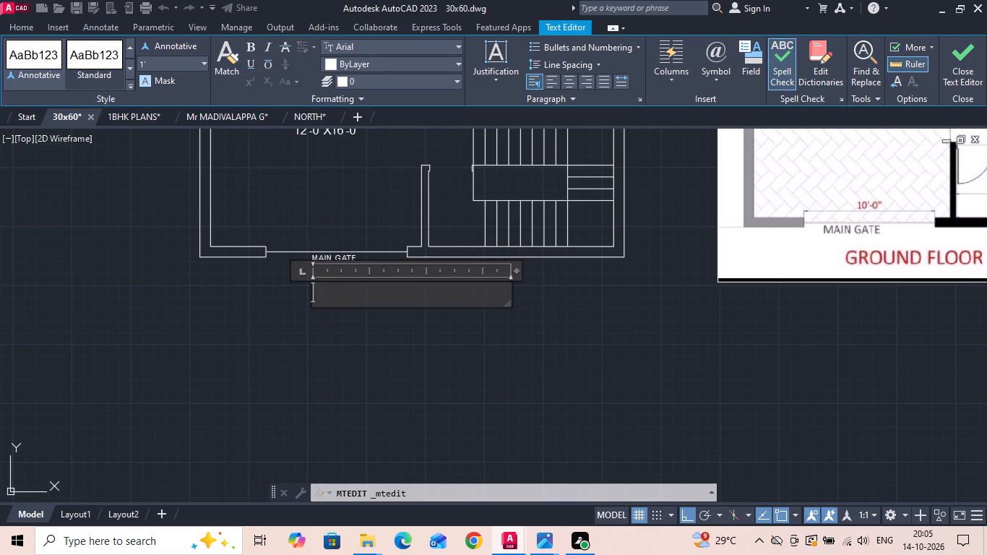
pyautogui.write('GROUND')
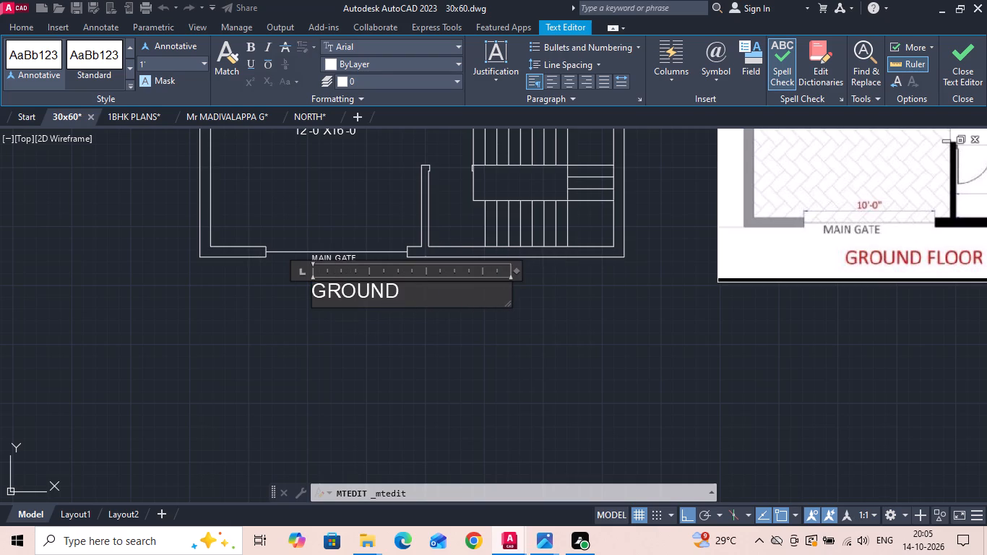
pyautogui.press('c')
pyautogui.write('=')
pyautogui.press('space')
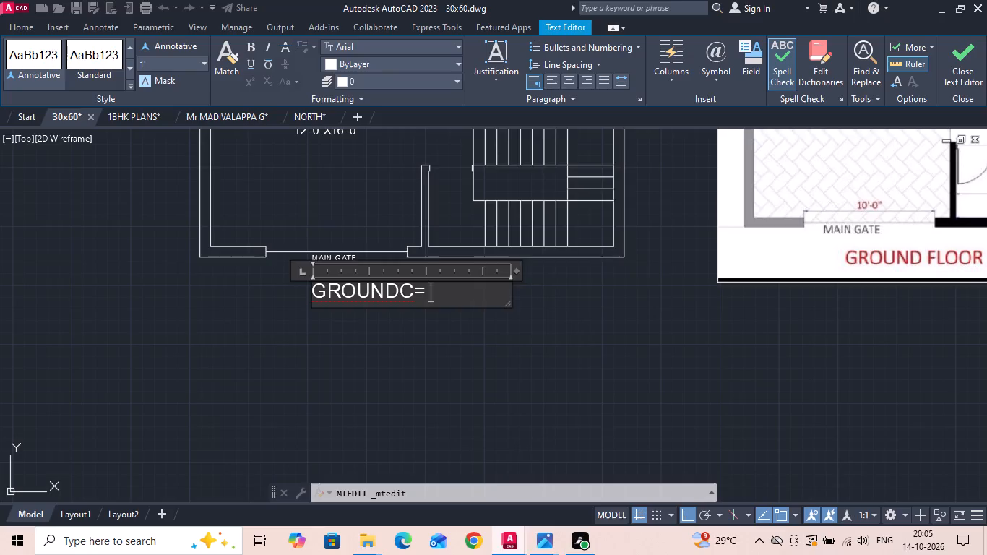
pyautogui.press('BackSpace')
pyautogui.press('BackSpace')
pyautogui.press('BackSpace')
pyautogui.press('space')
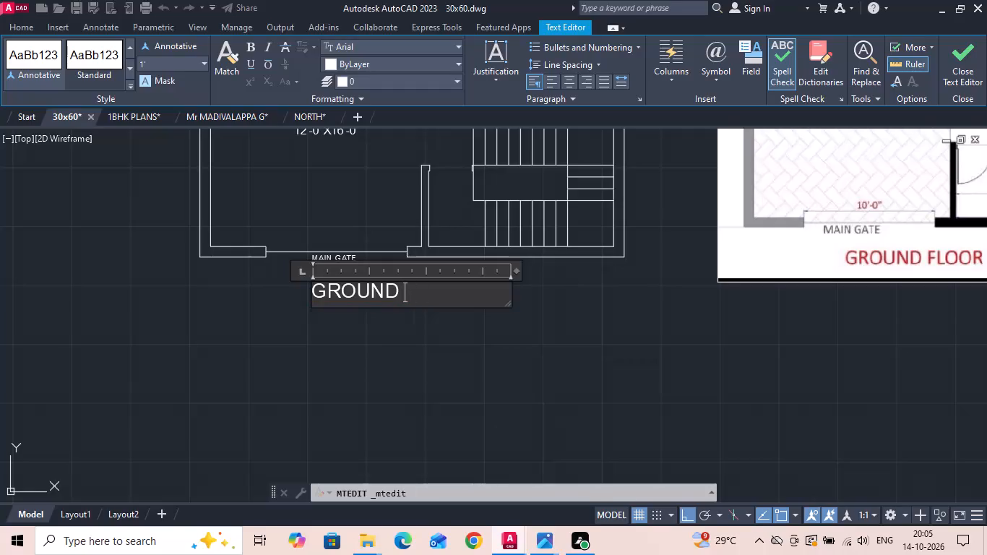
pyautogui.write('FLOOR')
pyautogui.scroll(-1, 402, 317)
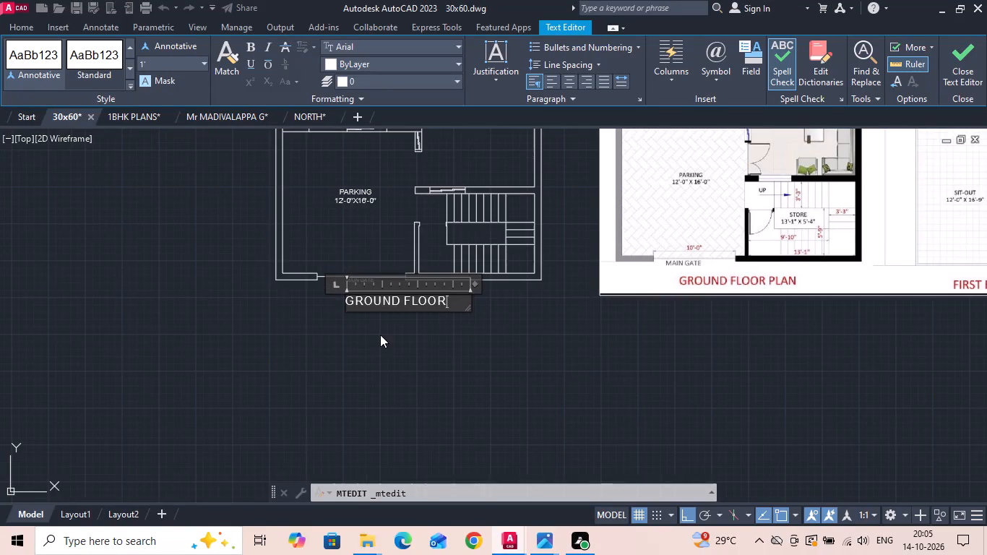
pyautogui.click(386, 330)
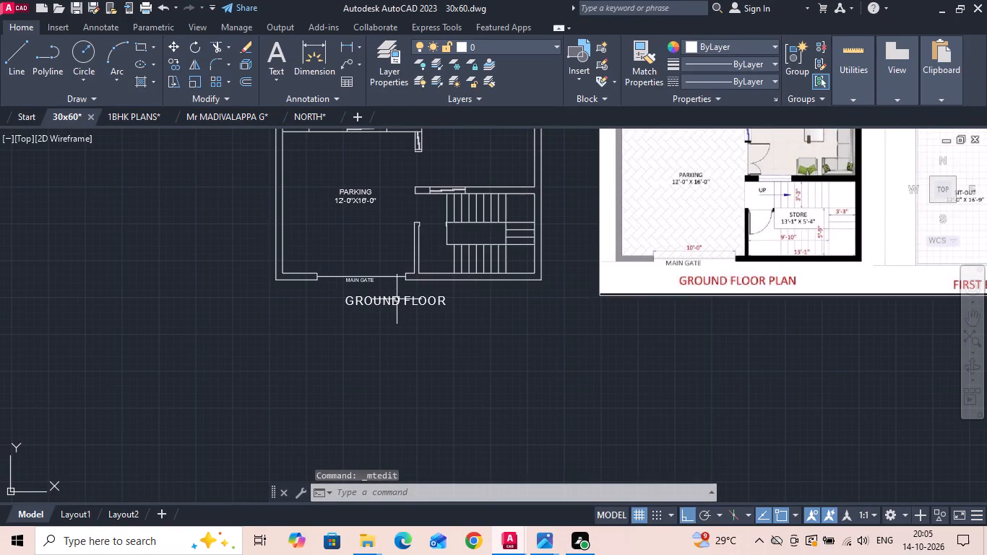
# Move the GROUND FLOOR title slightly down, away from the MAIN GATE label.
pyautogui.click(397, 299)
pyautogui.rightClick(397, 299)
pyautogui.click(421, 264)
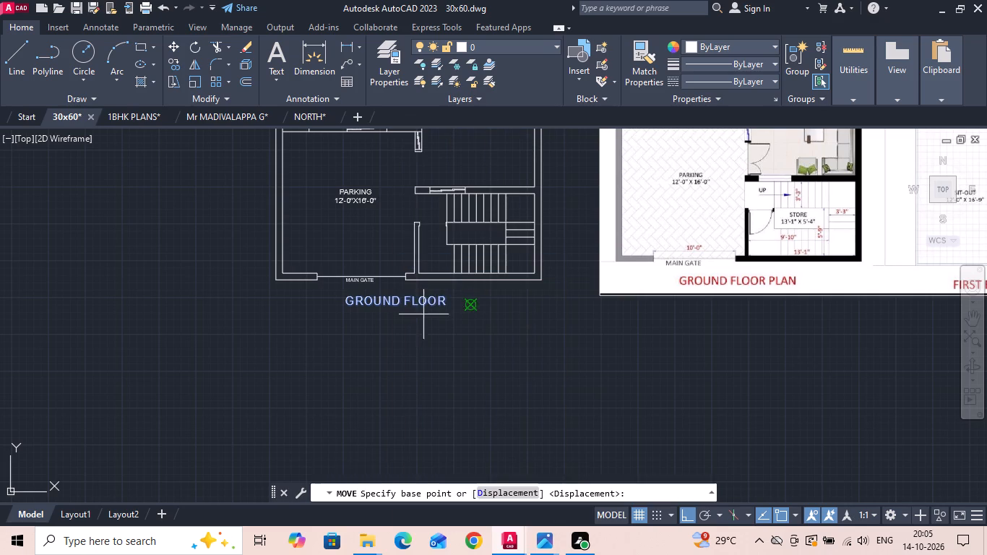
pyautogui.click(423, 316)
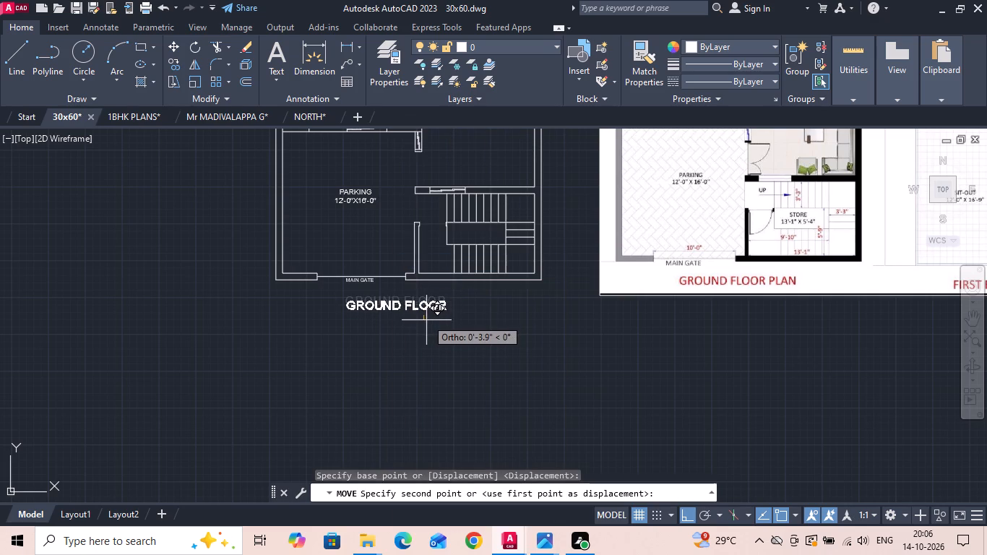
pyautogui.click(426, 320)
# Extend the title to GROUND FLOOR PLAN and widen its text box so it fits on one line.
pyautogui.doubleClick(435, 308)
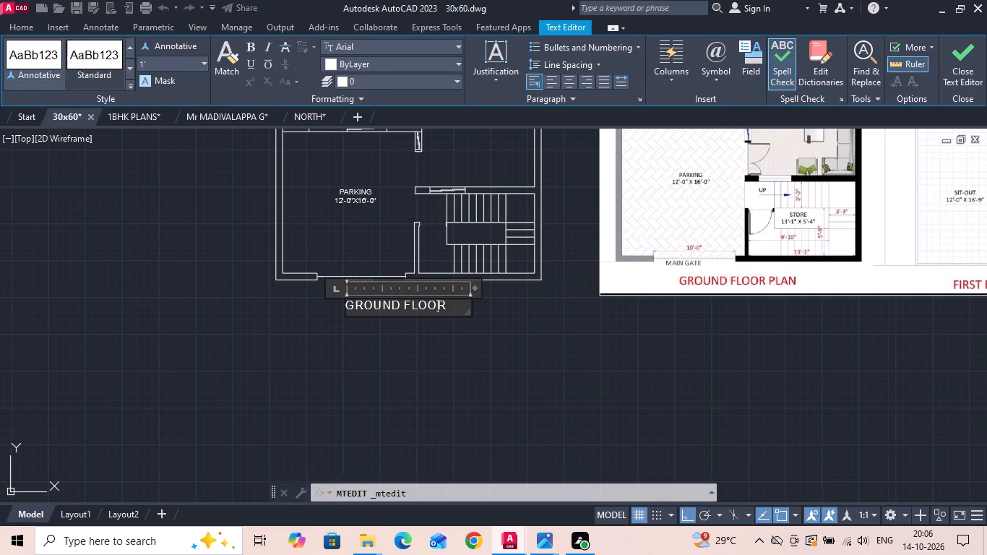
pyautogui.click(447, 306)
pyautogui.press('space')
pyautogui.write('PLAN')
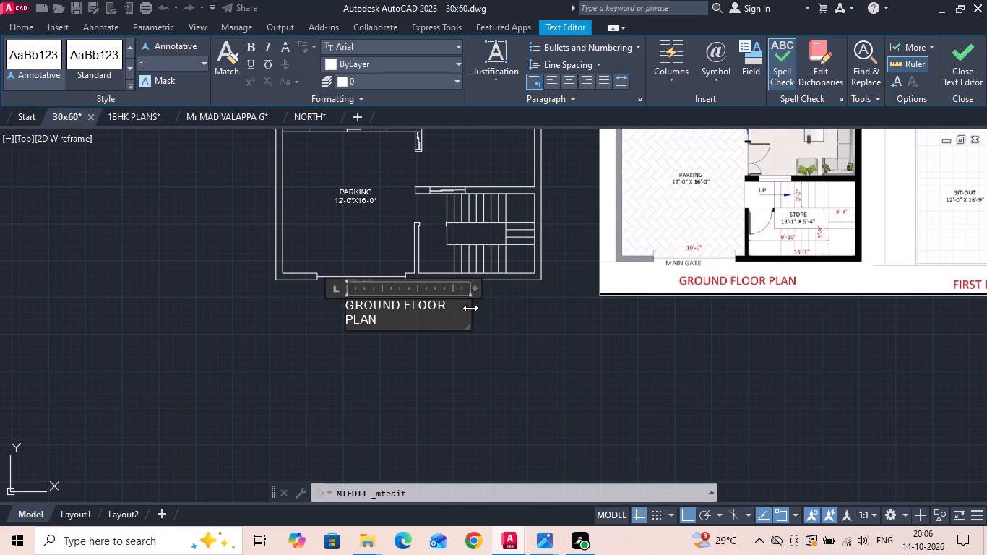
pyautogui.moveTo(471, 308); pyautogui.dragTo(516, 313)
pyautogui.click(476, 371)
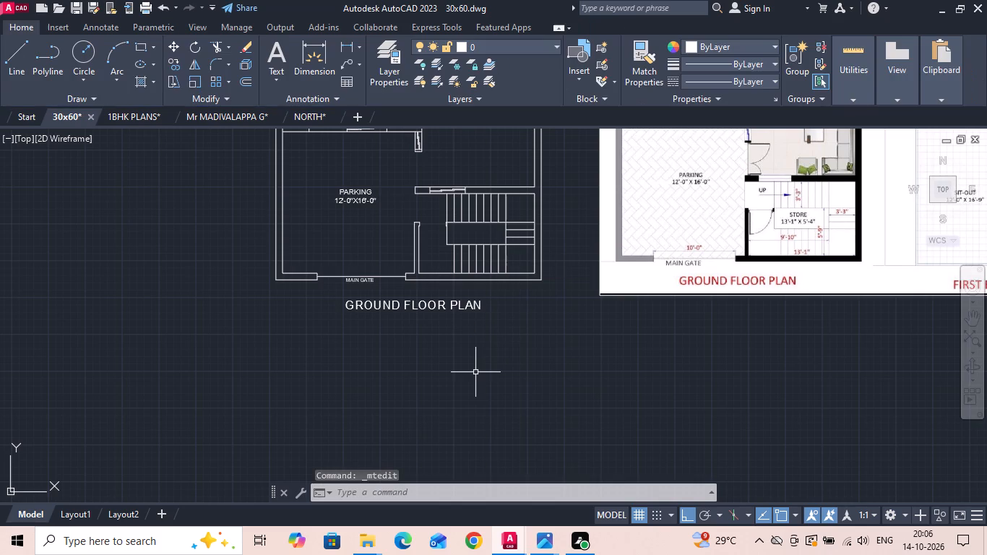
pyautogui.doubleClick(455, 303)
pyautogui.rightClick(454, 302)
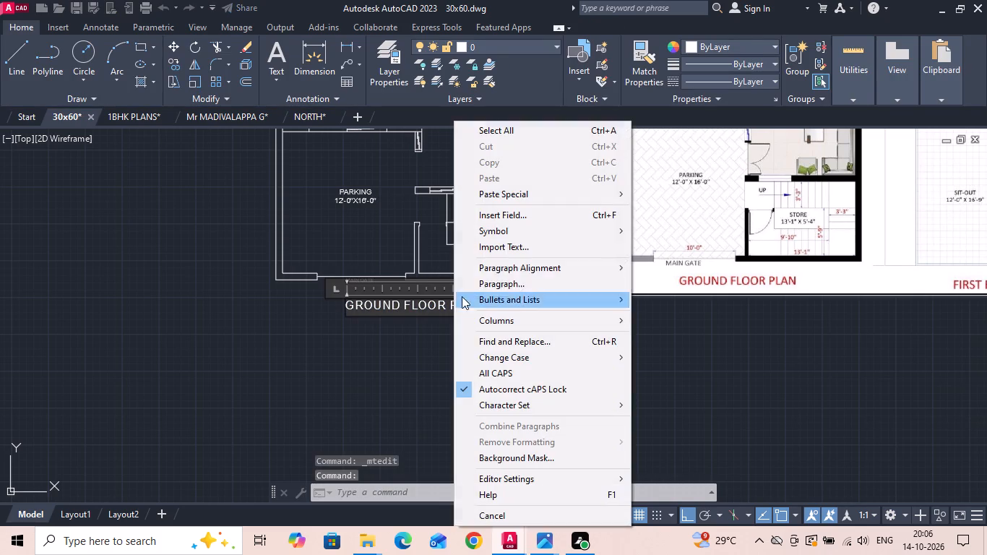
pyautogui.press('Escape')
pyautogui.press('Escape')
# Move the GROUND FLOOR PLAN title slightly left to centre it better beneath the ground-floor plan.
pyautogui.click(431, 311)
pyautogui.rightClick(431, 311)
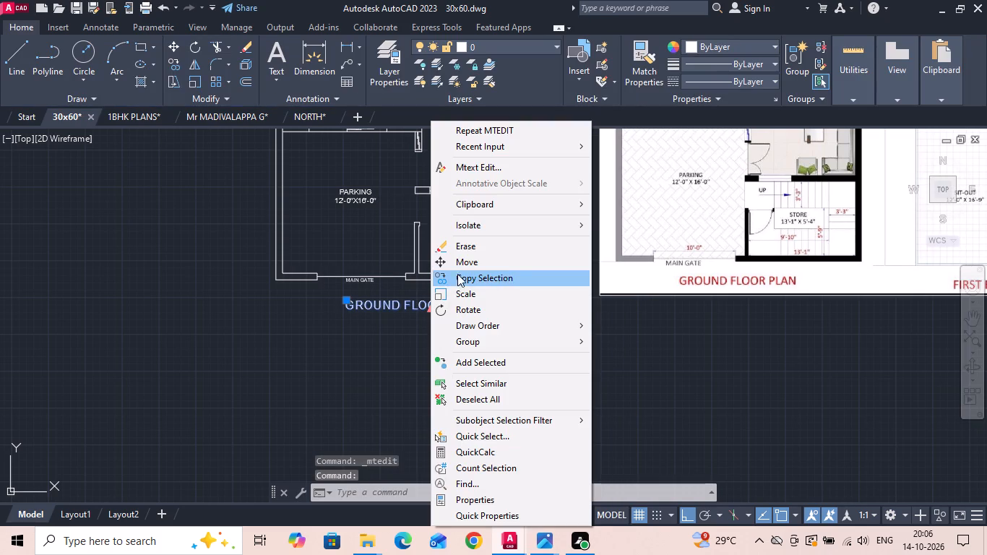
pyautogui.click(462, 263)
pyautogui.click(480, 332)
pyautogui.click(475, 332)
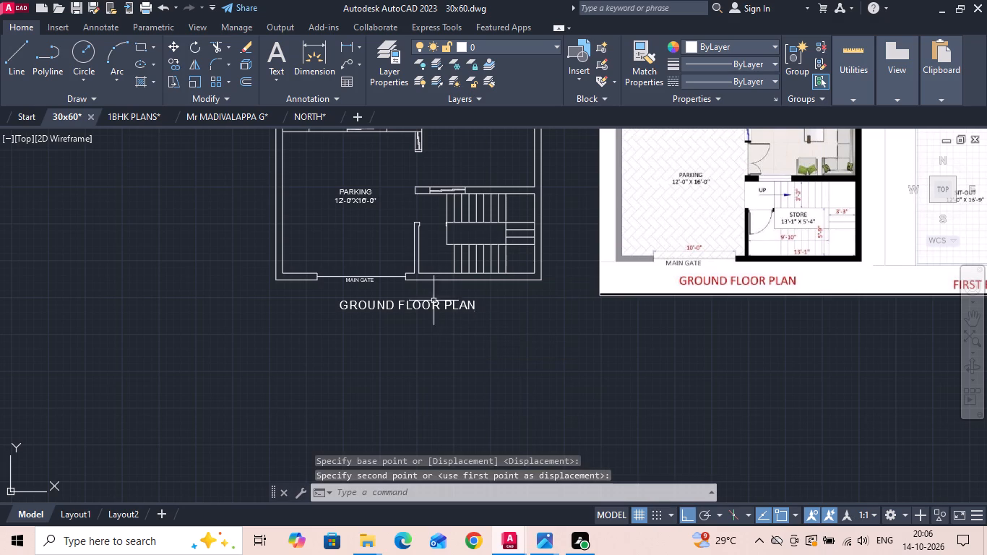
# Copy the GROUND FLOOR PLAN title about 106'-8" horizontally to the right, beneath the drawn first-floor plan.
pyautogui.click(422, 302)
pyautogui.rightClick(422, 302)
pyautogui.click(446, 285)
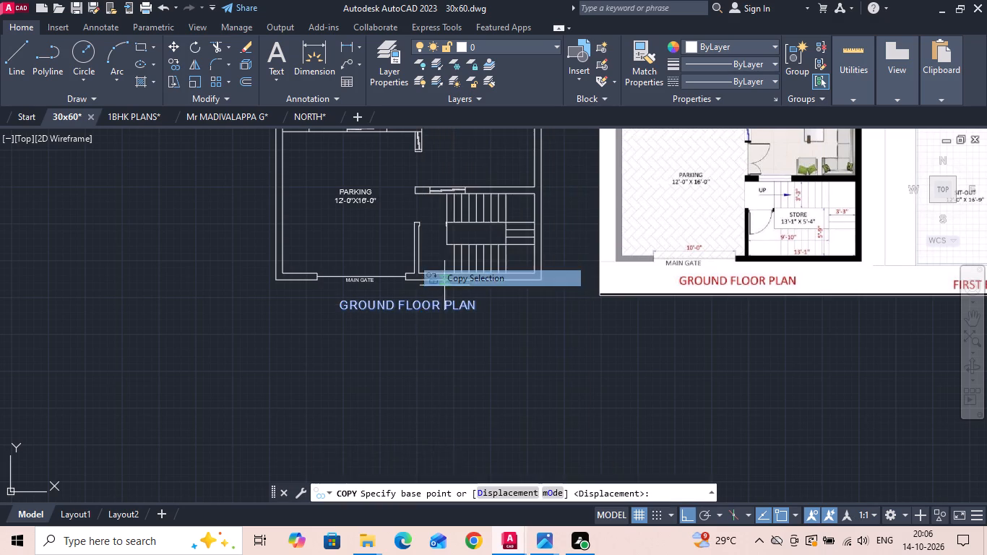
pyautogui.scroll(-1, 355, 319)
pyautogui.moveTo(407, 322); pyautogui.dragTo(415, 324)
pyautogui.moveTo(639, 366); pyautogui.dragTo(438, 377, button='middle')
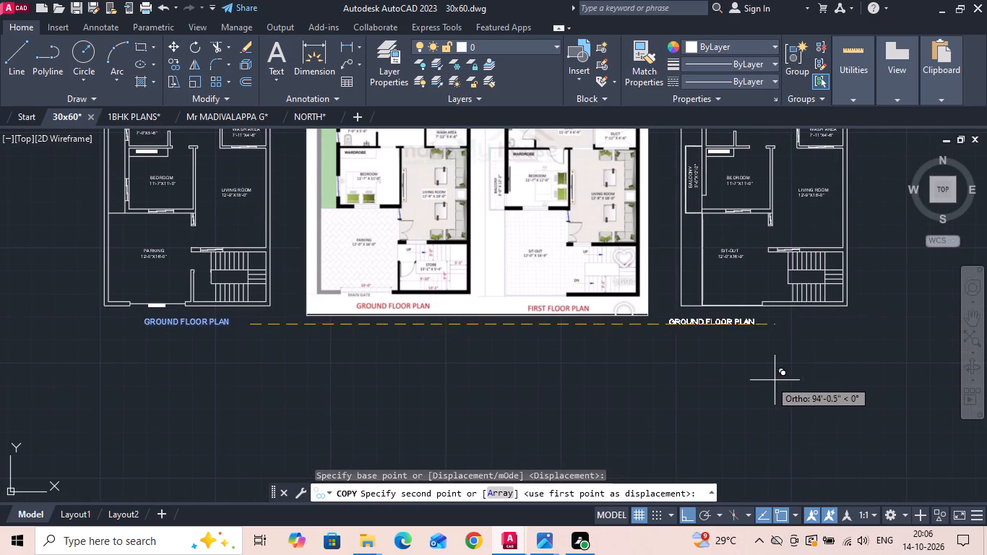
pyautogui.click(841, 369)
pyautogui.press('Escape')
# Change the copied title beneath the first-floor plan to FIRST FLOOR PLAN.
pyautogui.scroll(2, 784, 330)
pyautogui.doubleClick(741, 309)
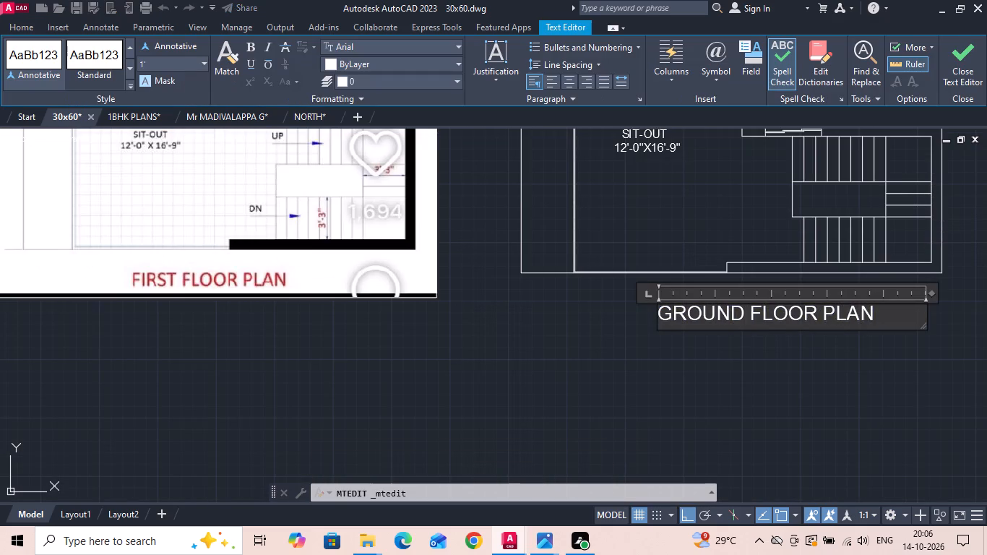
pyautogui.press('BackSpace')
pyautogui.press('BackSpace')
pyautogui.press('BackSpace')
pyautogui.press('BackSpace')
pyautogui.press('BackSpace')
pyautogui.press('BackSpace')
pyautogui.press('BackSpace')
pyautogui.press('BackSpace')
pyautogui.press('BackSpace')
pyautogui.press('BackSpace')
pyautogui.press('BackSpace')
pyautogui.press('BackSpace')
pyautogui.press('BackSpace')
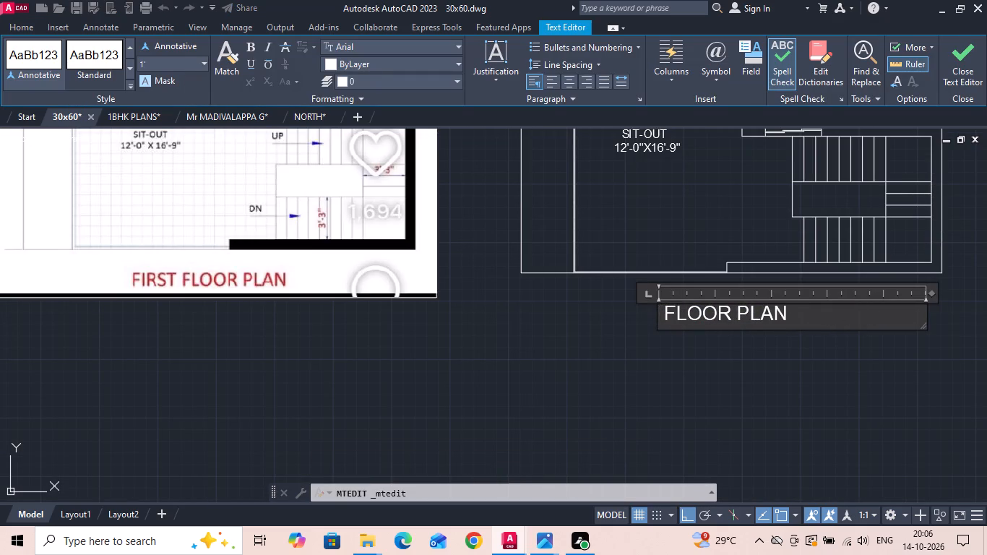
pyautogui.write('FIRST')
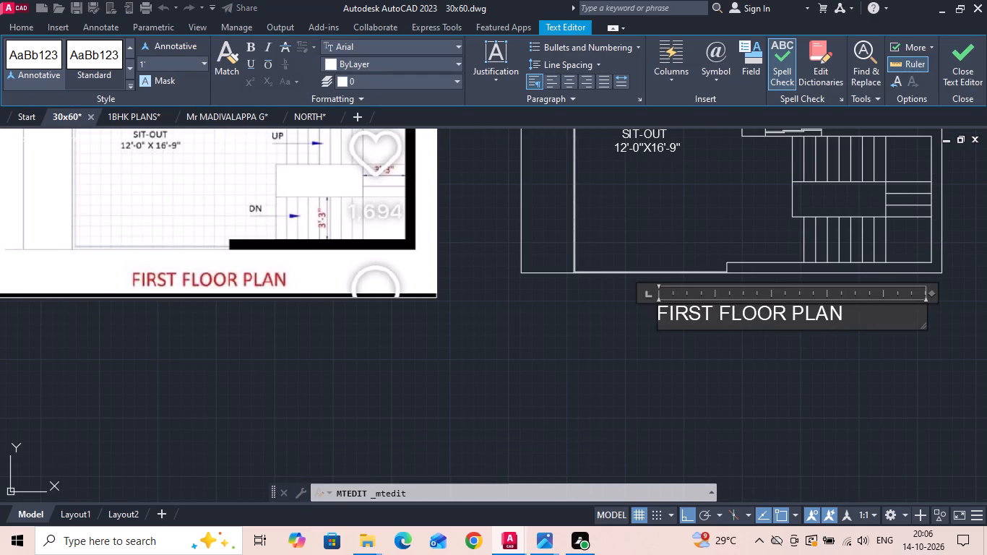
pyautogui.click(746, 366)
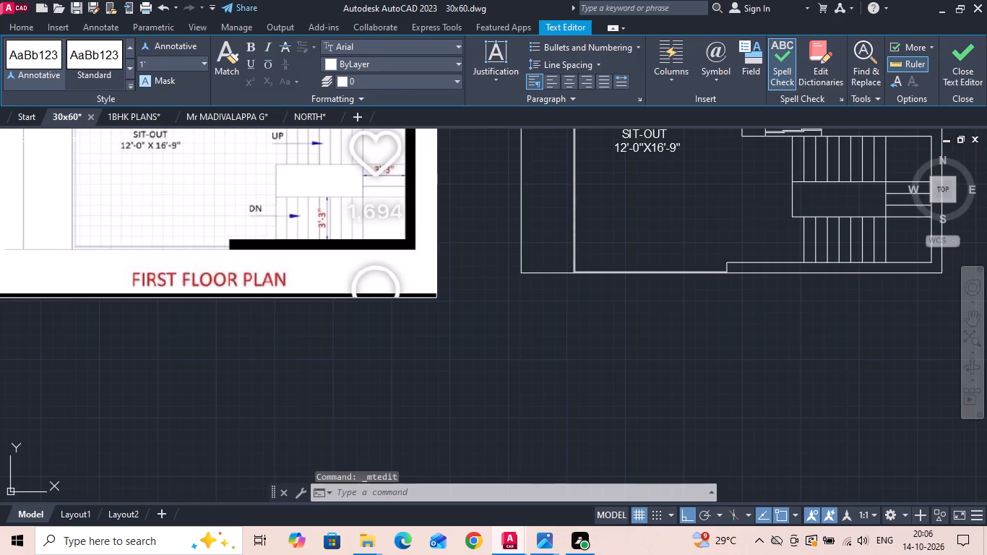
# Draw a horizontal arrow shaft about 2'-4" long, leftward from the second tread line's midpoint in the ground-floor upper stair flight.
pyautogui.scroll(-2, 746, 366)
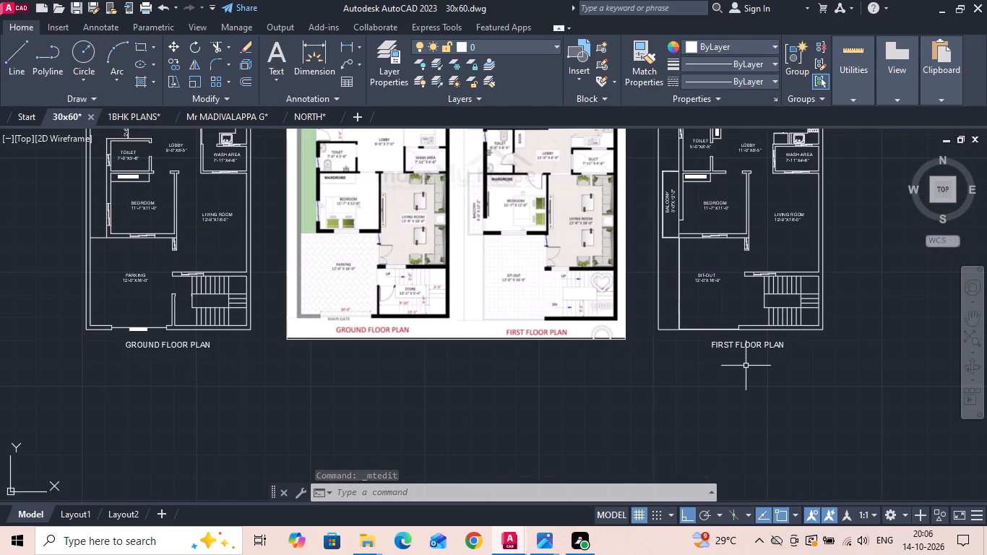
pyautogui.scroll(2, 198, 275)
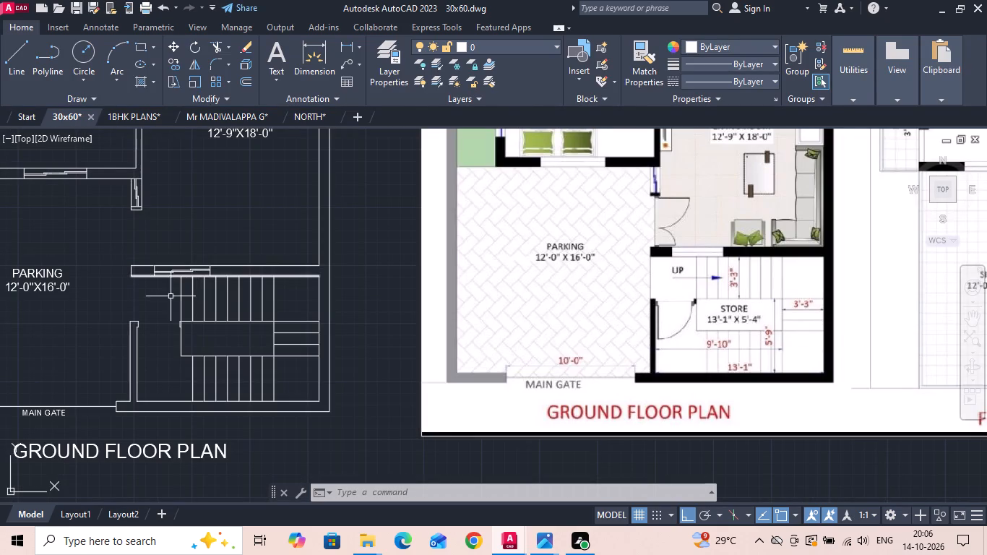
pyautogui.scroll(2, 134, 340)
pyautogui.moveTo(179, 301); pyautogui.dragTo(204, 343, button='middle')
pyautogui.write('L')
pyautogui.press('space')
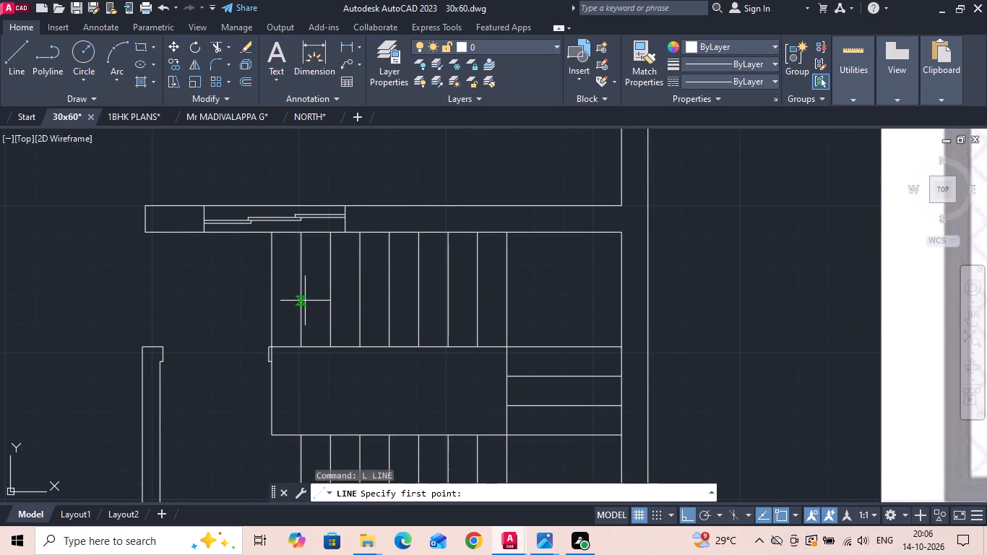
pyautogui.click(303, 291)
pyautogui.scroll(-1, 214, 291)
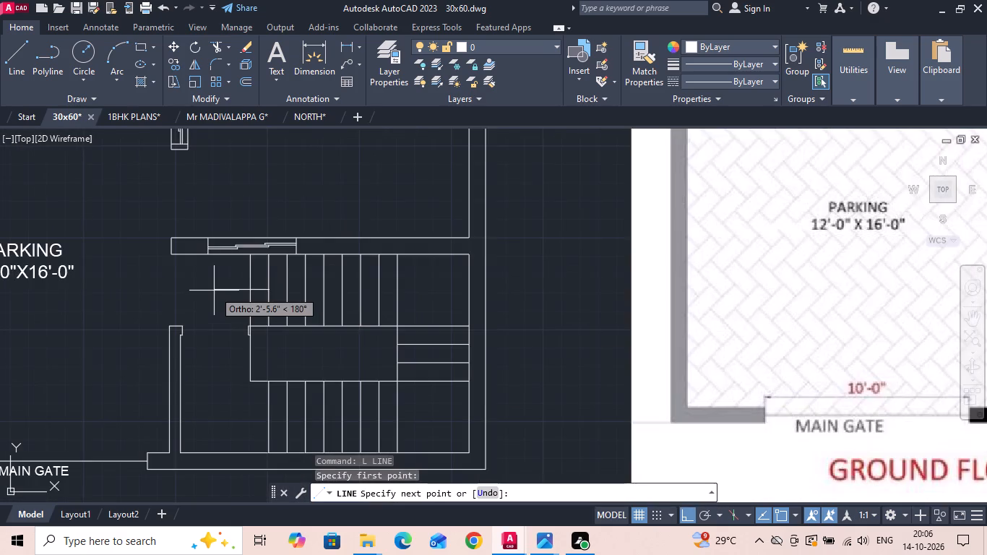
pyautogui.scroll(-1, 214, 291)
pyautogui.scroll(2, 218, 288)
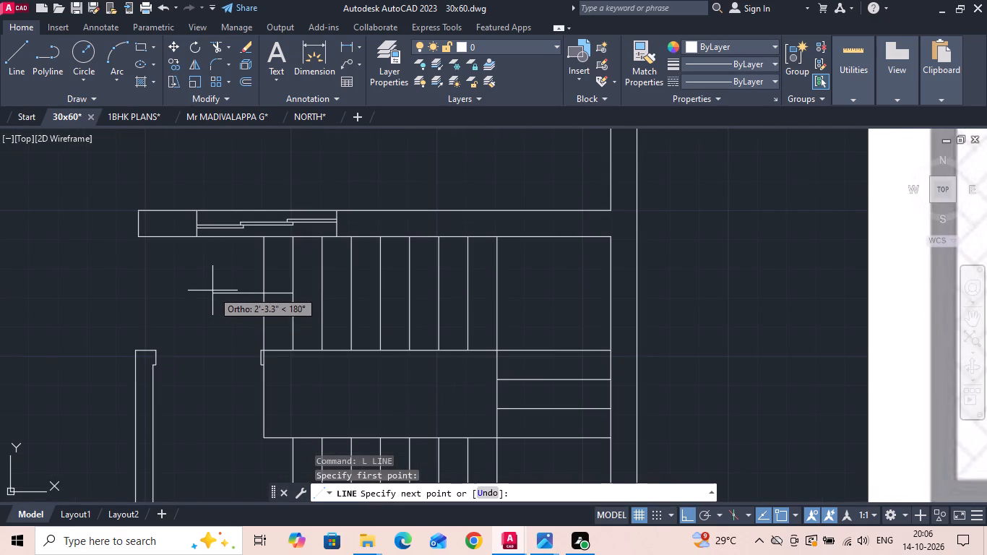
pyautogui.click(210, 291)
pyautogui.press('Escape')
# Draw a three-sided inscribed polygon of about 5" radius at the shaft's stair-side end, with one corner pointing right.
pyautogui.write('POL 3')
pyautogui.press('space')
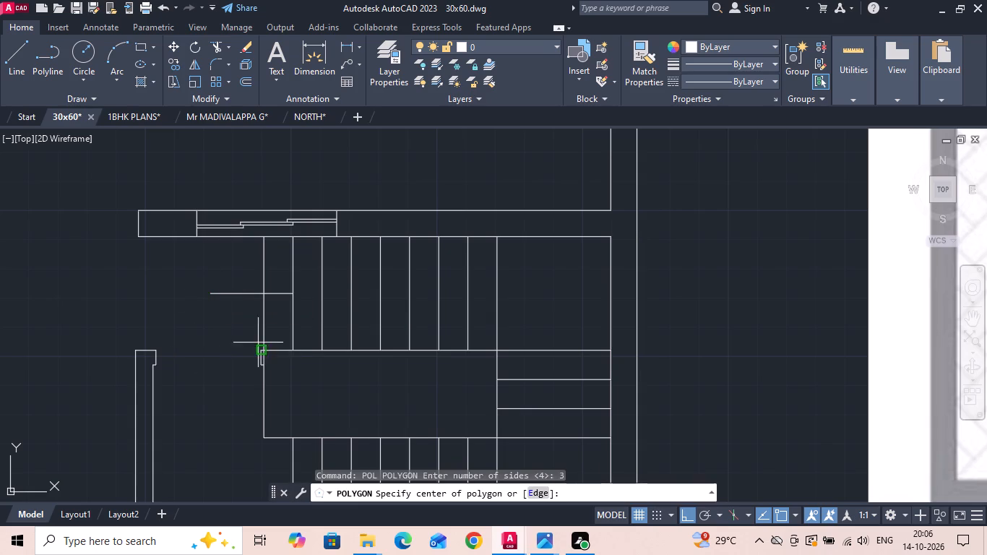
pyautogui.scroll(1, 271, 320)
pyautogui.click(302, 280)
pyautogui.press('space')
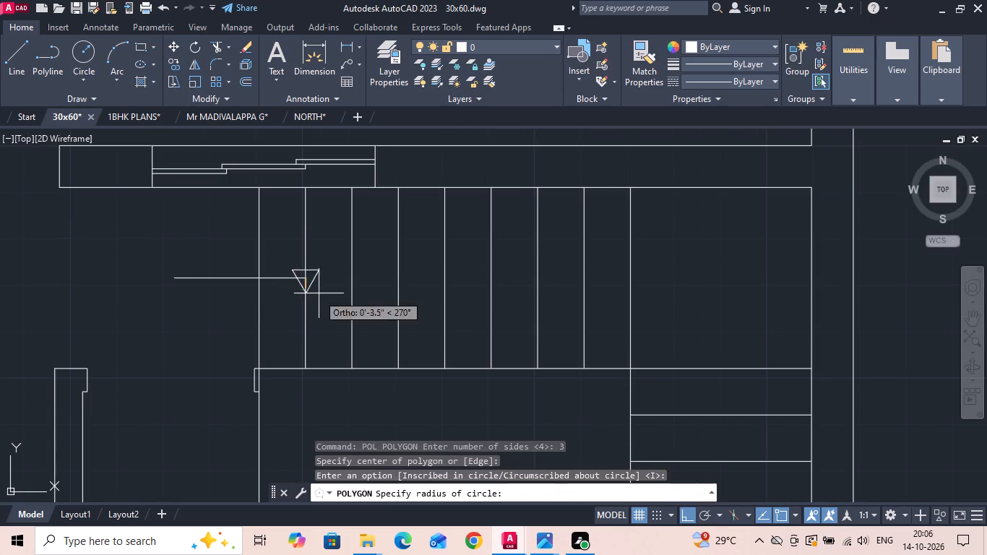
pyautogui.scroll(1, 329, 282)
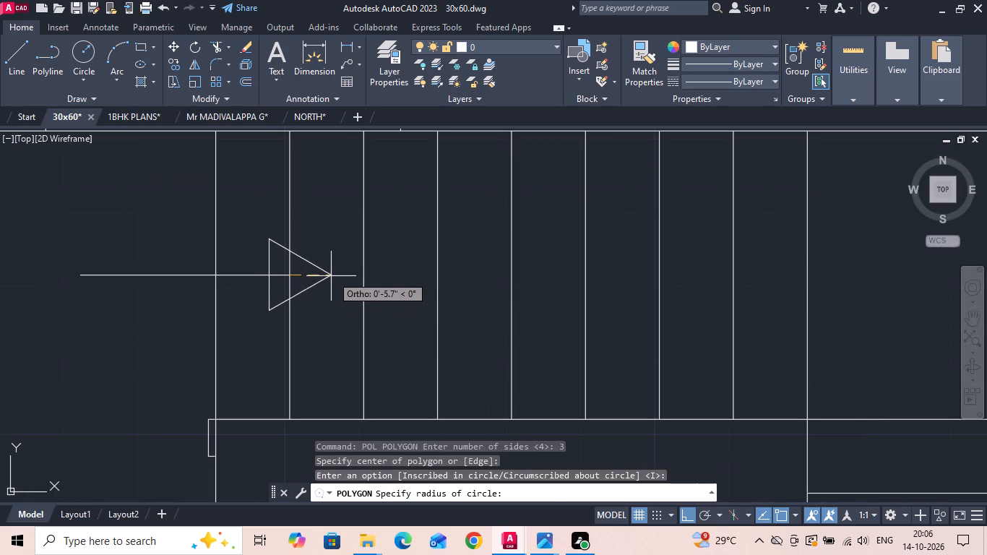
pyautogui.click(326, 276)
# Stretch the triangle's vertical base back along the shaft to the first tread line to lengthen the arrowhead.
pyautogui.scroll(1, 258, 282)
pyautogui.click(280, 286)
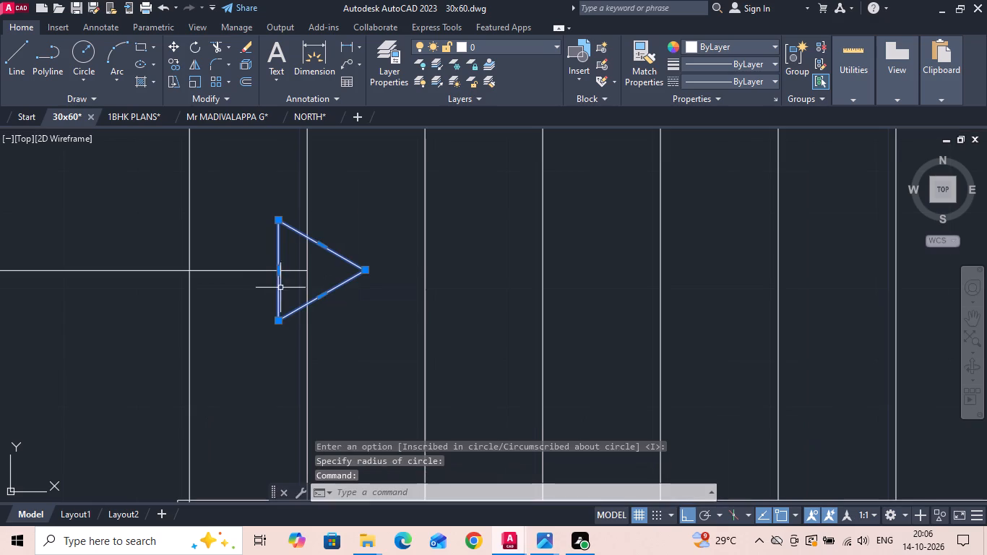
pyautogui.click(277, 272)
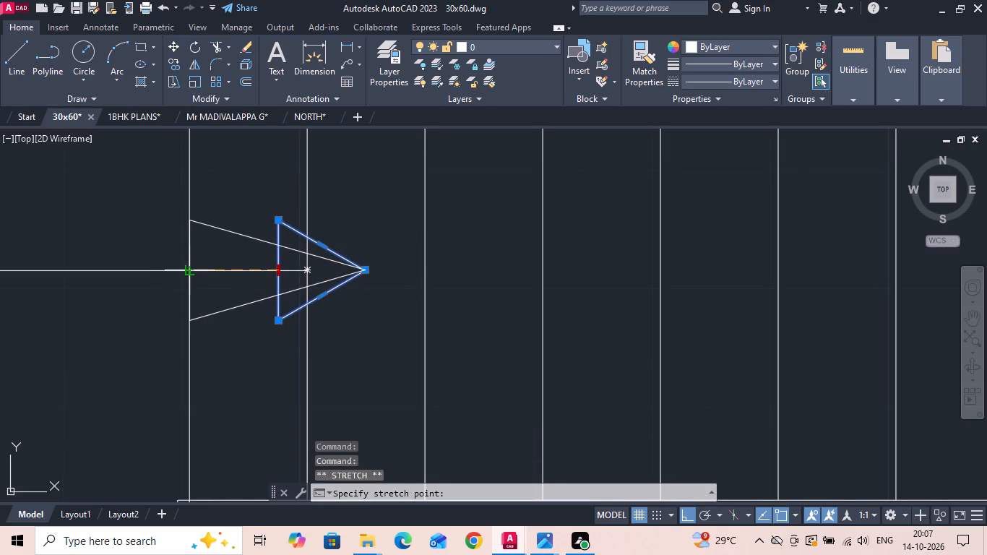
pyautogui.click(189, 270)
pyautogui.press('Escape')
# Scale the arrowhead down about its base midpoint until it spans one tread.
pyautogui.click(248, 241)
pyautogui.click(248, 233)
pyautogui.rightClick(248, 233)
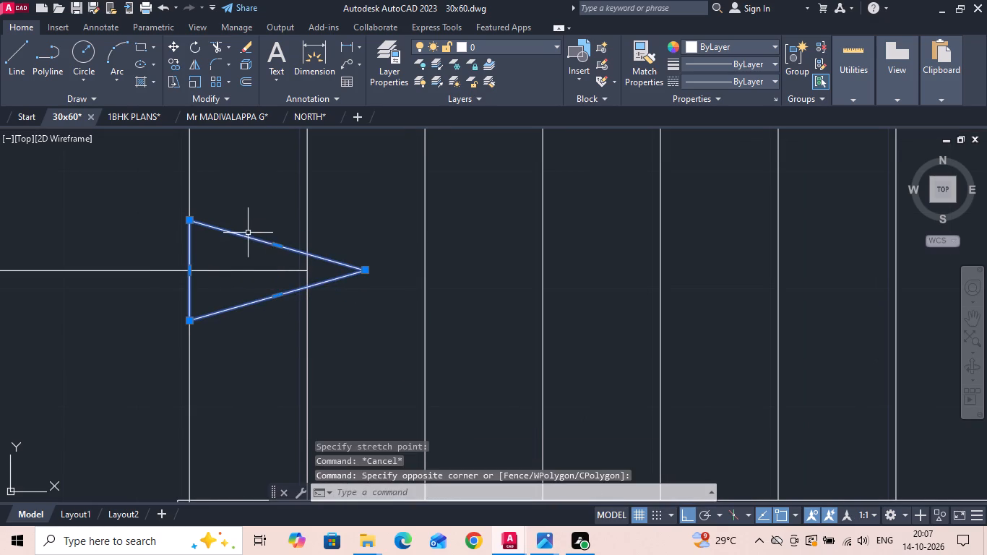
pyautogui.click(270, 289)
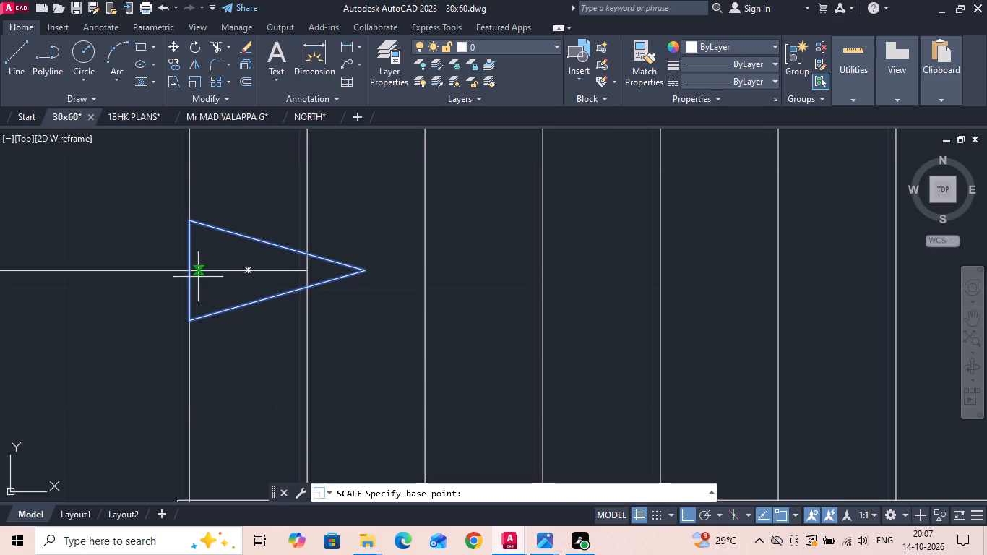
pyautogui.click(189, 270)
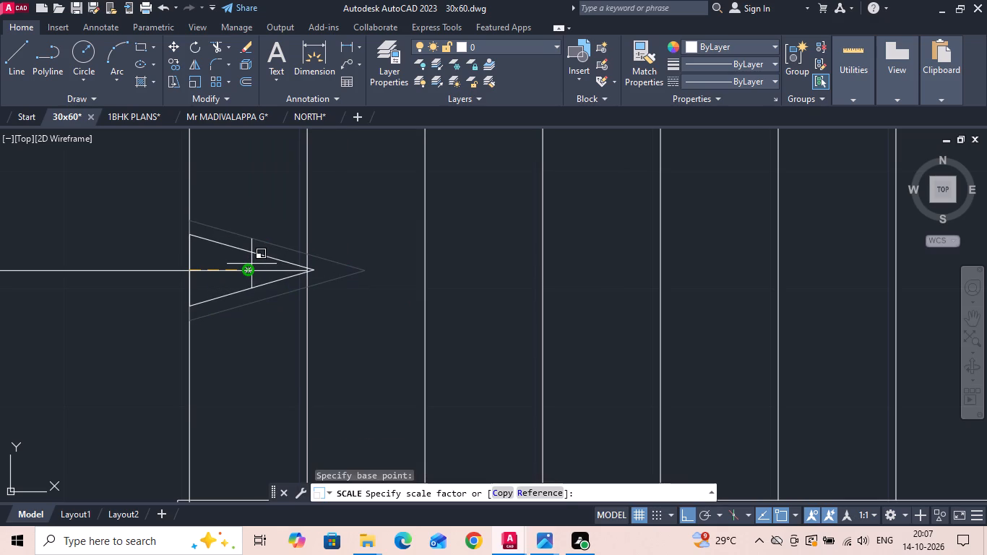
pyautogui.click(254, 264)
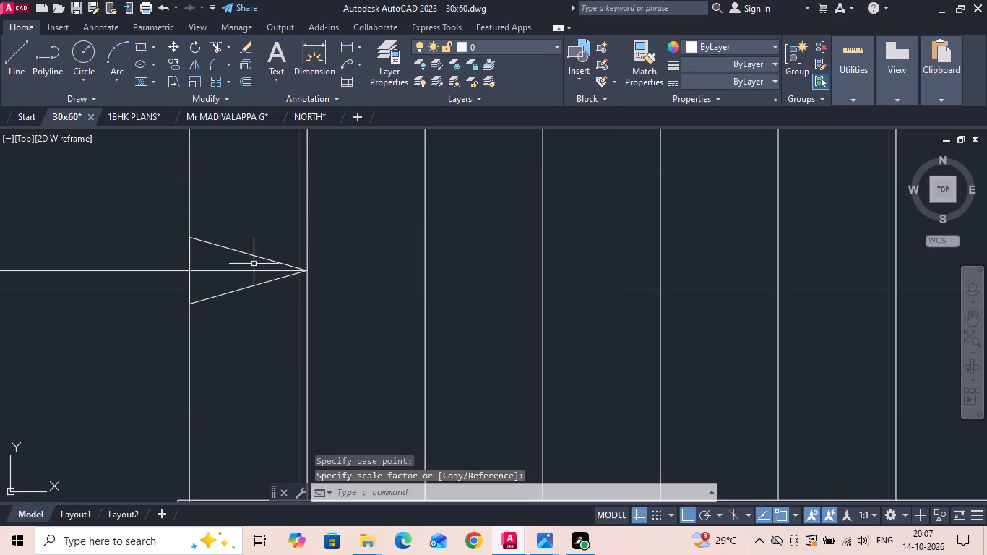
# Move the arrowhead right by one tread so its base midpoint meets the end of the shaft.
pyautogui.click(257, 262)
pyautogui.click(256, 246)
pyautogui.rightClick(256, 246)
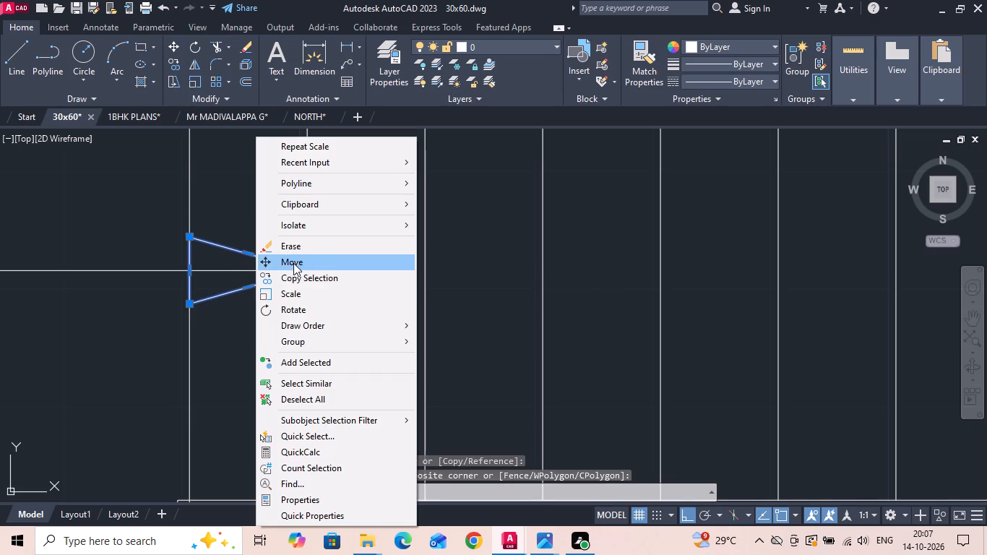
pyautogui.click(293, 263)
pyautogui.click(191, 272)
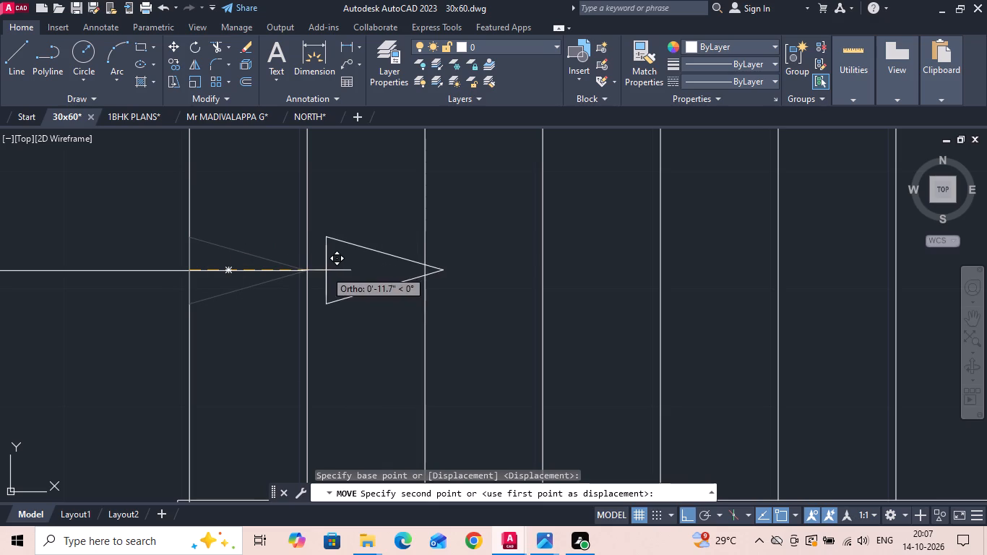
pyautogui.click(311, 270)
pyautogui.scroll(-2, 368, 294)
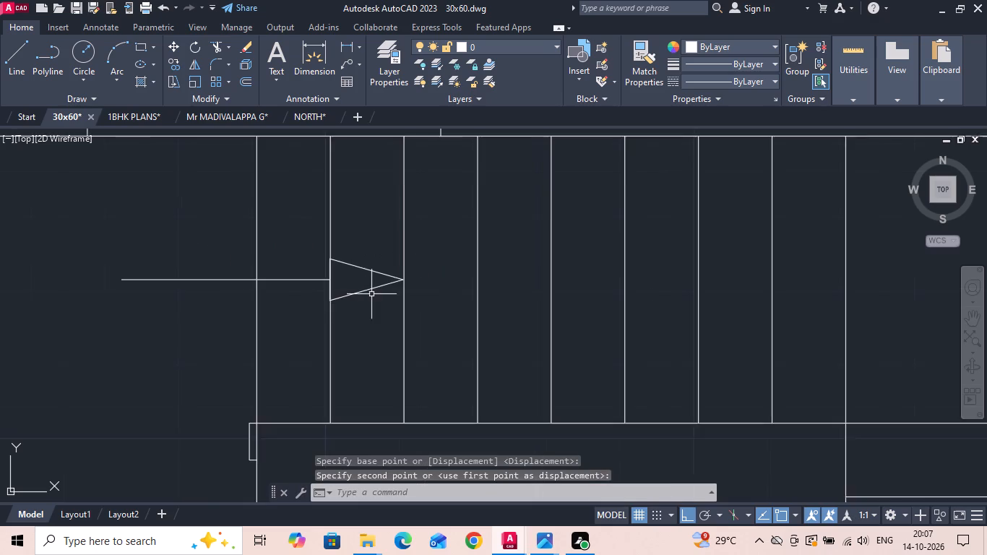
pyautogui.scroll(-3, 371, 294)
pyautogui.scroll(2, 363, 285)
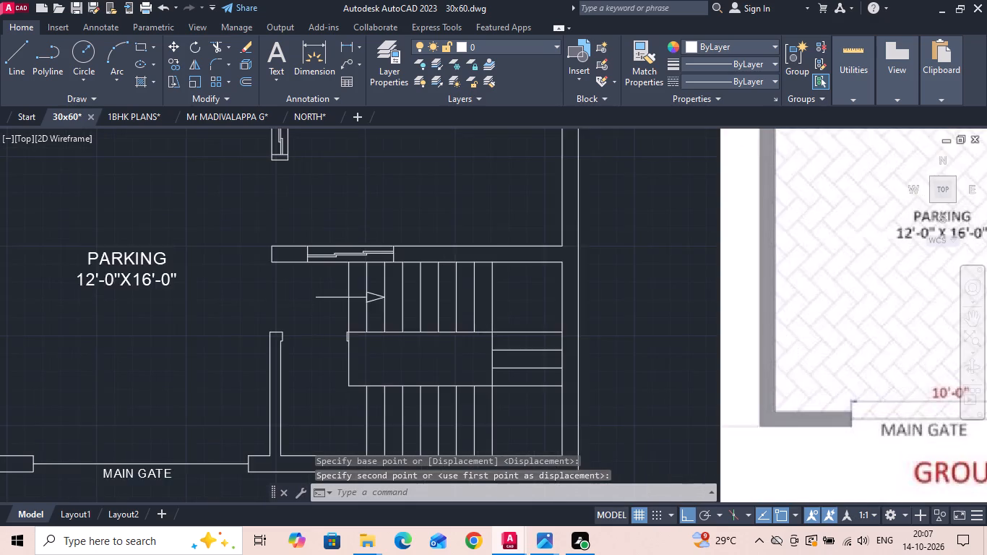
# Enlarge the arrowhead about its base midpoint until it spans roughly two and a half treads.
pyautogui.scroll(2, 363, 285)
pyautogui.click(390, 320)
pyautogui.rightClick(390, 320)
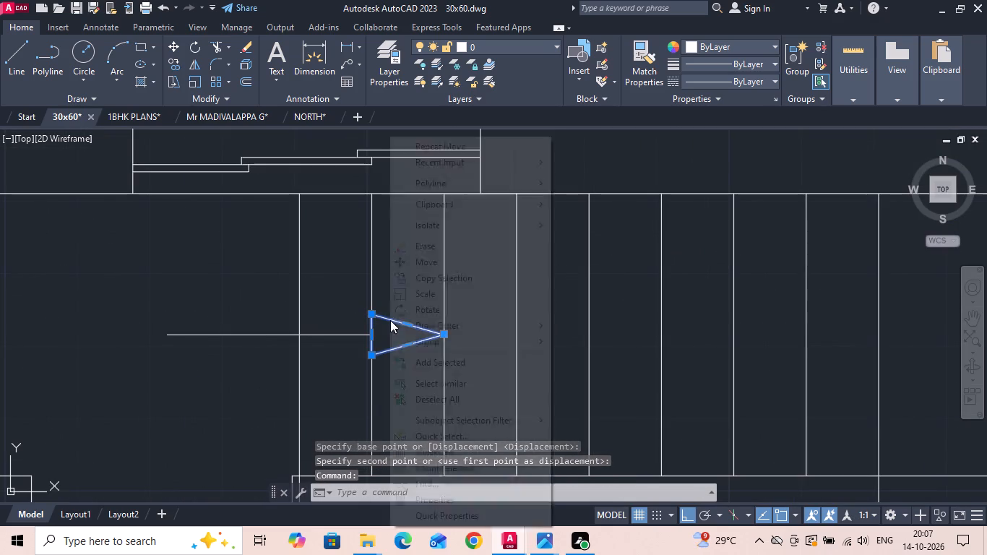
pyautogui.click(425, 299)
pyautogui.click(371, 333)
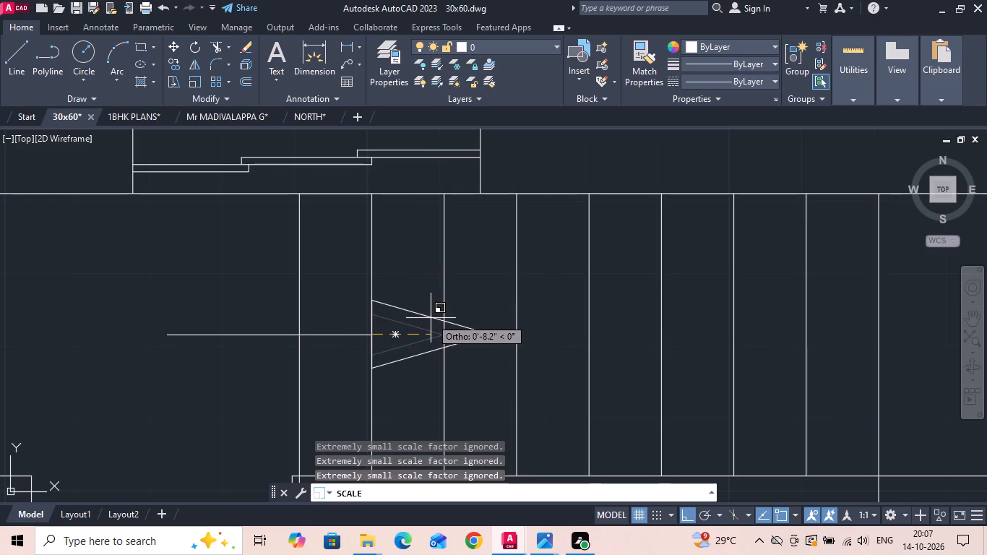
pyautogui.click(467, 314)
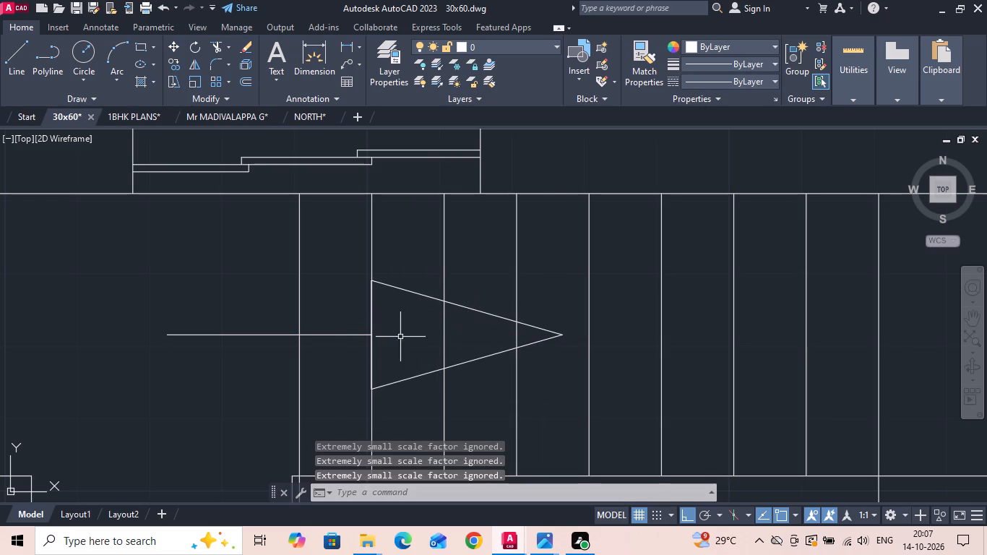
# Stretch the enlarged arrowhead's base left along the shaft, past the first tread line, to make it more slender.
pyautogui.click(371, 319)
pyautogui.click(371, 335)
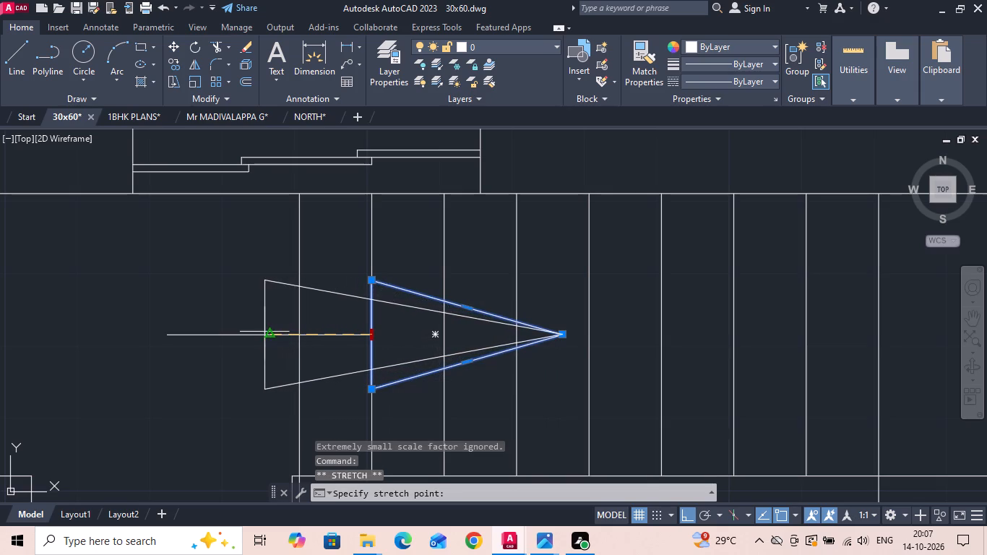
pyautogui.click(260, 330)
pyautogui.press('Escape')
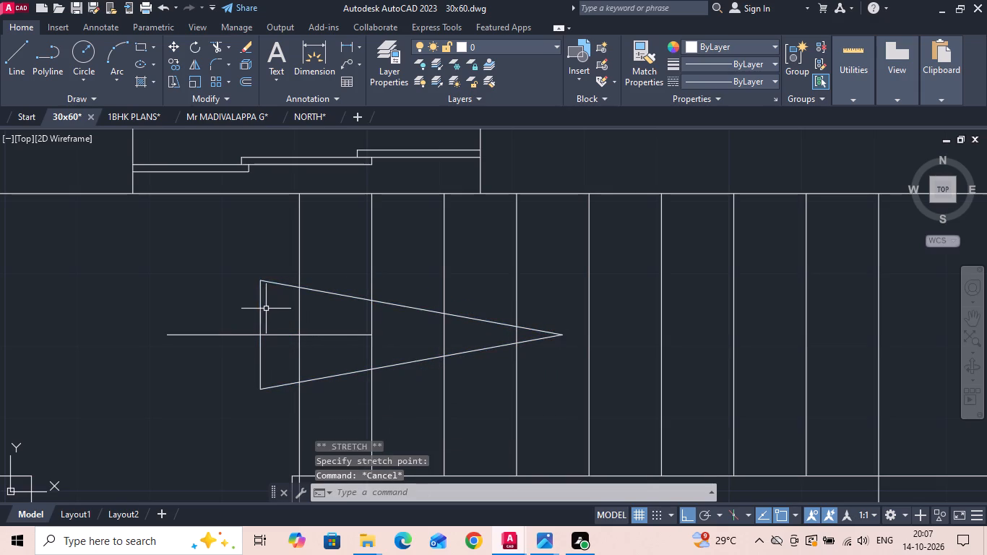
# Scale the slender arrowhead down about its base midpoint to roughly a third, with its tip just short of the shaft's end.
pyautogui.click(266, 309)
pyautogui.click(254, 289)
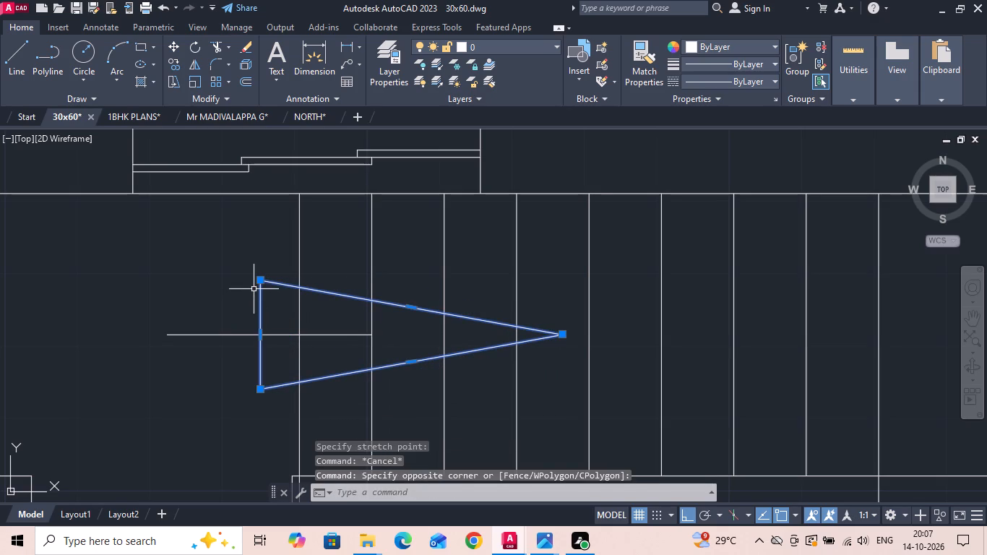
pyautogui.rightClick(254, 289)
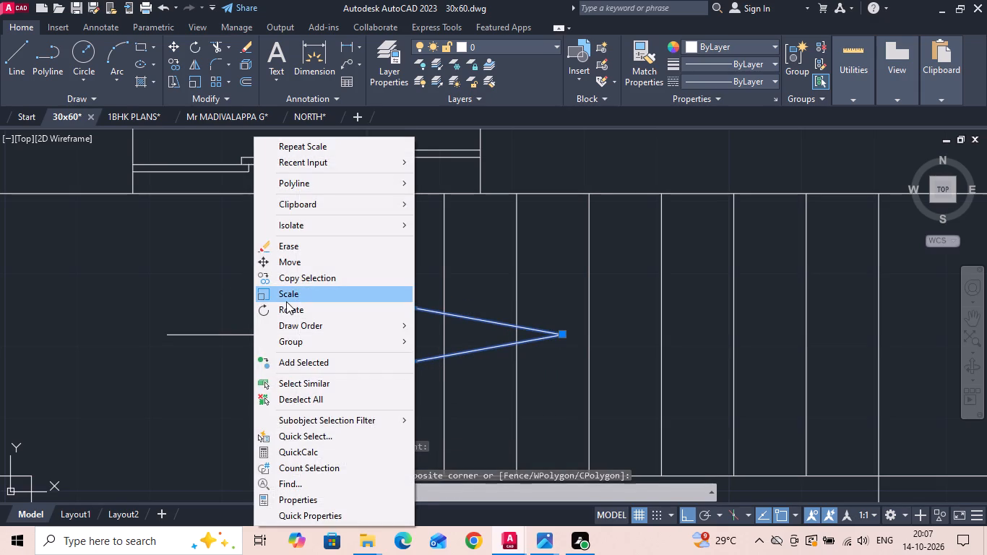
pyautogui.click(286, 301)
pyautogui.click(259, 337)
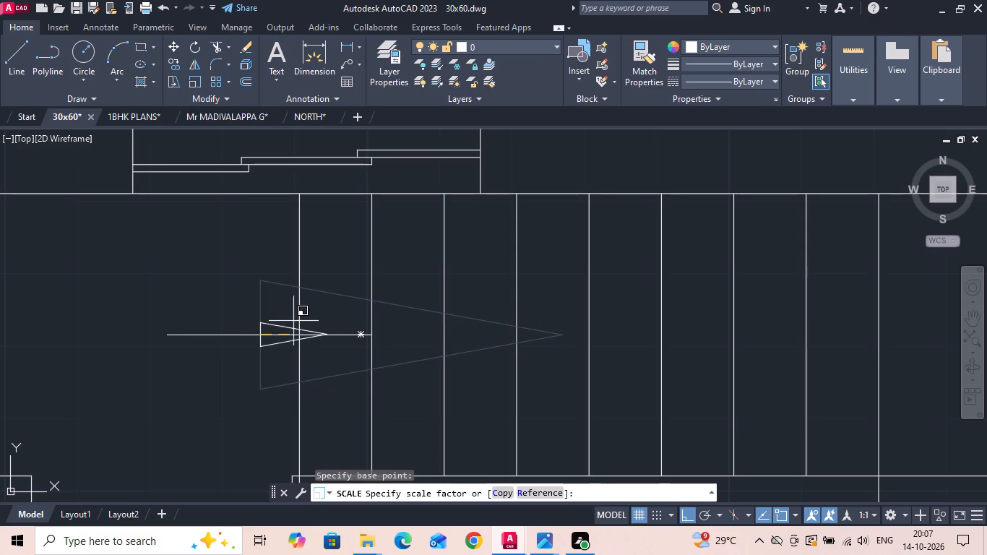
pyautogui.click(311, 311)
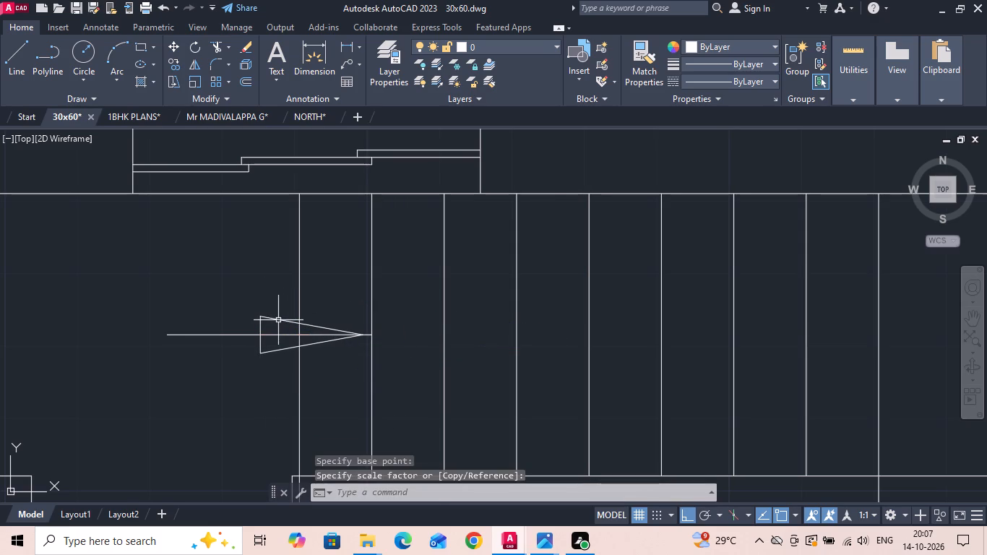
# Move the reduced arrowhead right so its base midpoint sits on the shaft's end at the second tread line.
pyautogui.click(278, 320)
pyautogui.rightClick(277, 319)
pyautogui.click(316, 269)
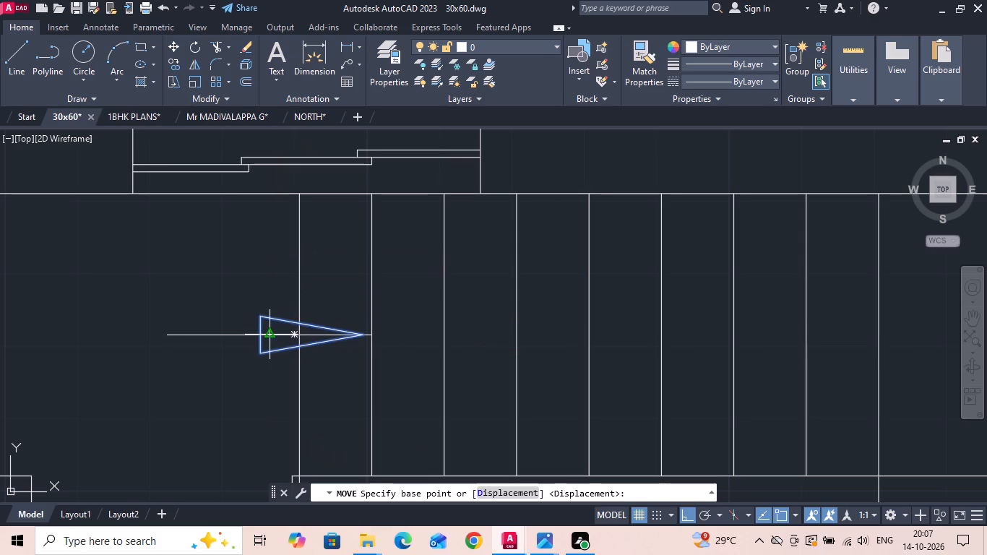
pyautogui.click(262, 339)
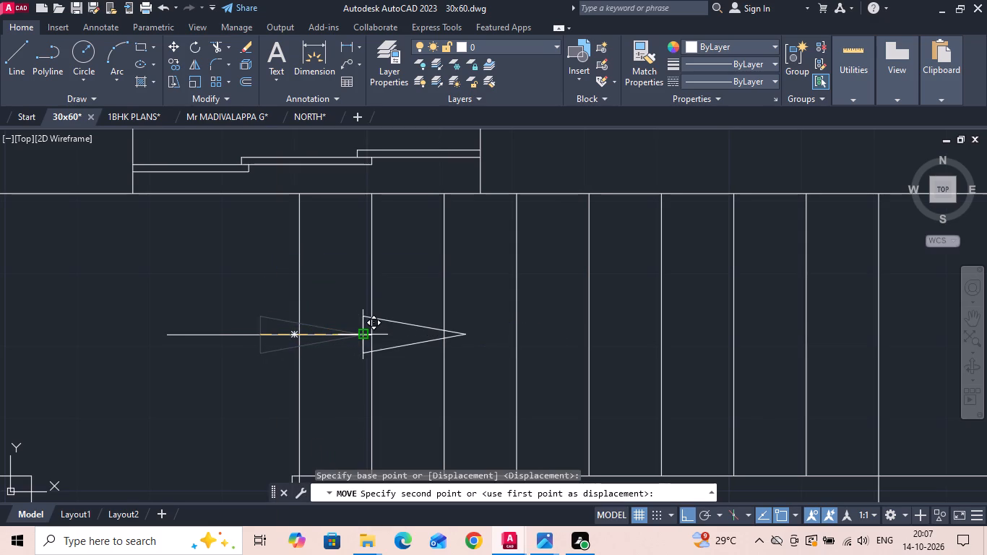
pyautogui.click(371, 337)
pyautogui.scroll(-1, 371, 338)
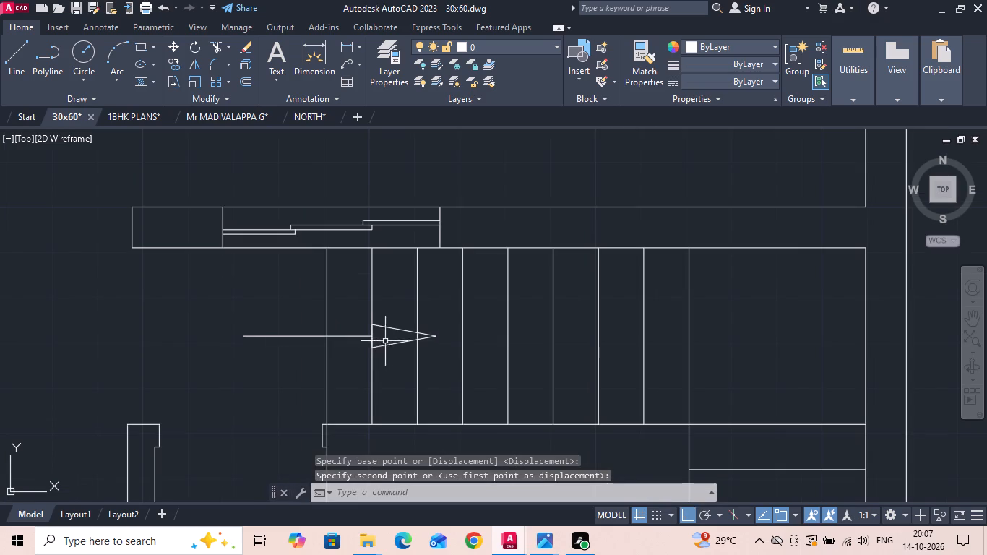
# Move the shaft and arrowhead together 5" to the right along the stair flight.
pyautogui.click(402, 342)
pyautogui.scroll(2, 377, 326)
pyautogui.click(352, 343)
pyautogui.click(327, 362)
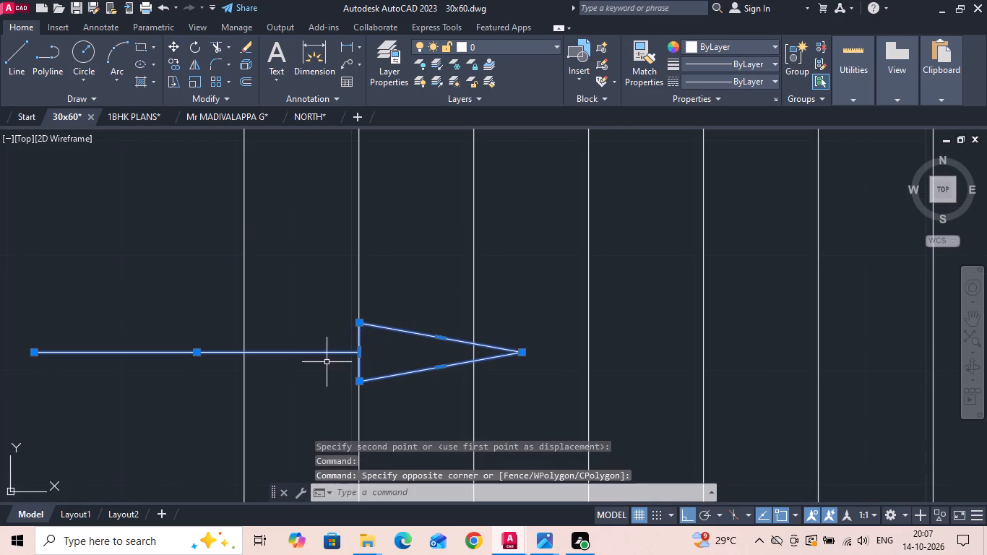
pyautogui.rightClick(326, 363)
pyautogui.click(386, 124)
pyautogui.click(522, 294)
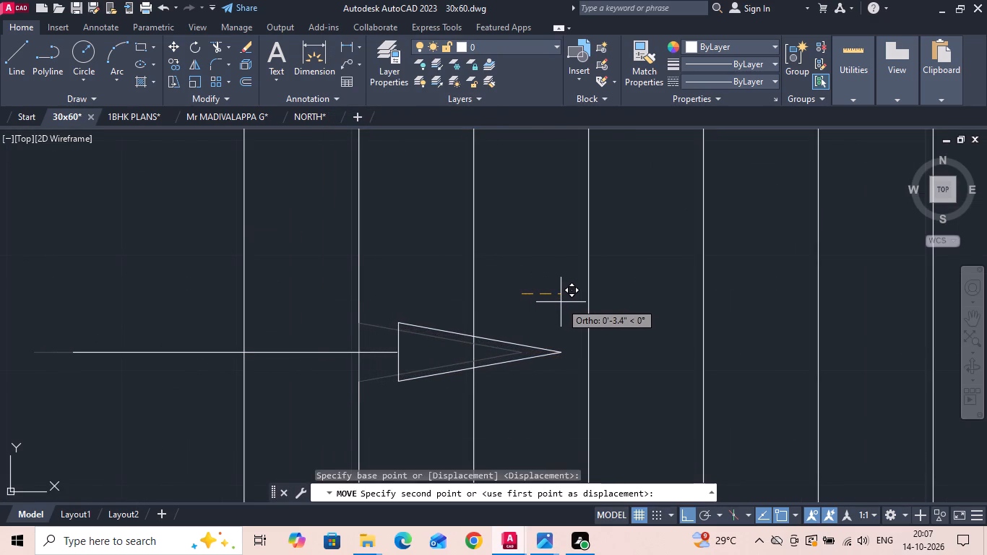
pyautogui.write('5')
pyautogui.press('space')
pyautogui.scroll(-1, 517, 307)
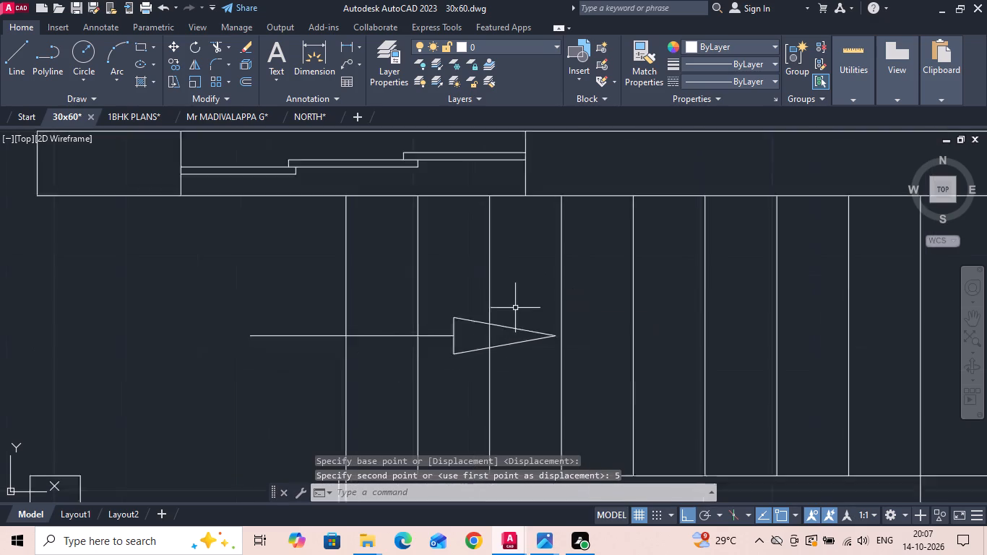
pyautogui.scroll(-1, 515, 308)
pyautogui.scroll(-3, 415, 324)
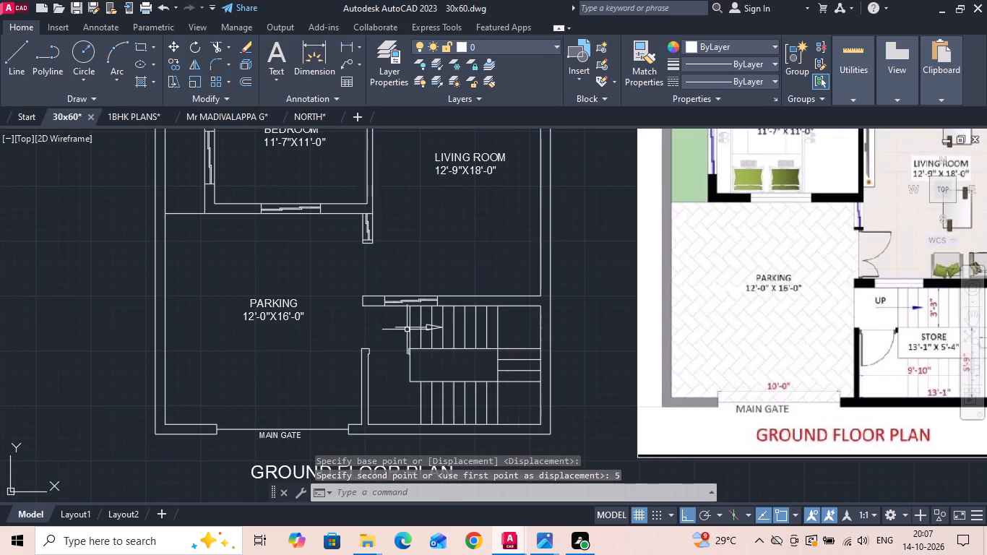
# Shorten the ground-floor stair arrow's shaft from its tail, bringing its start closer to the first tread line.
pyautogui.scroll(3, 407, 330)
pyautogui.click(377, 329)
pyautogui.click(370, 300)
pyautogui.scroll(2, 366, 309)
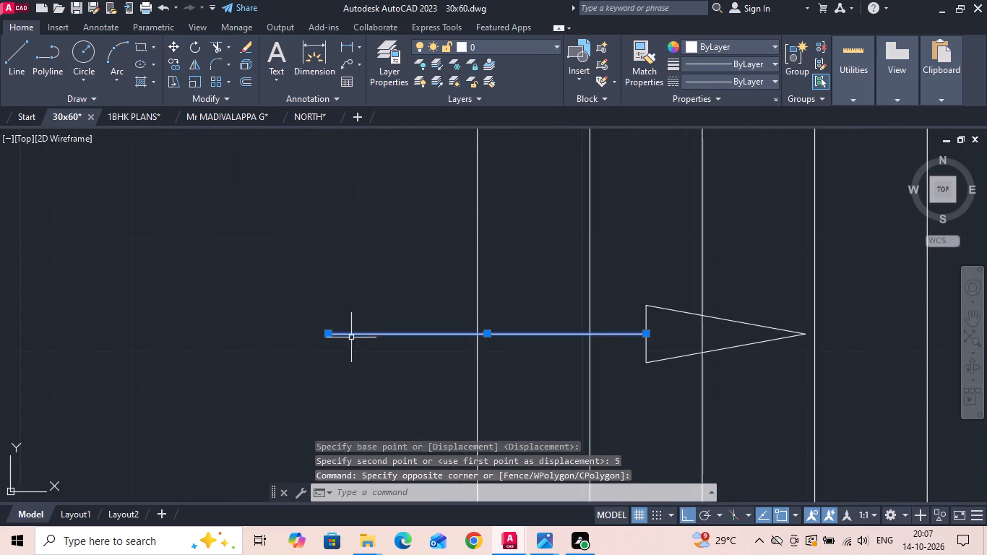
pyautogui.click(326, 334)
pyautogui.click(422, 337)
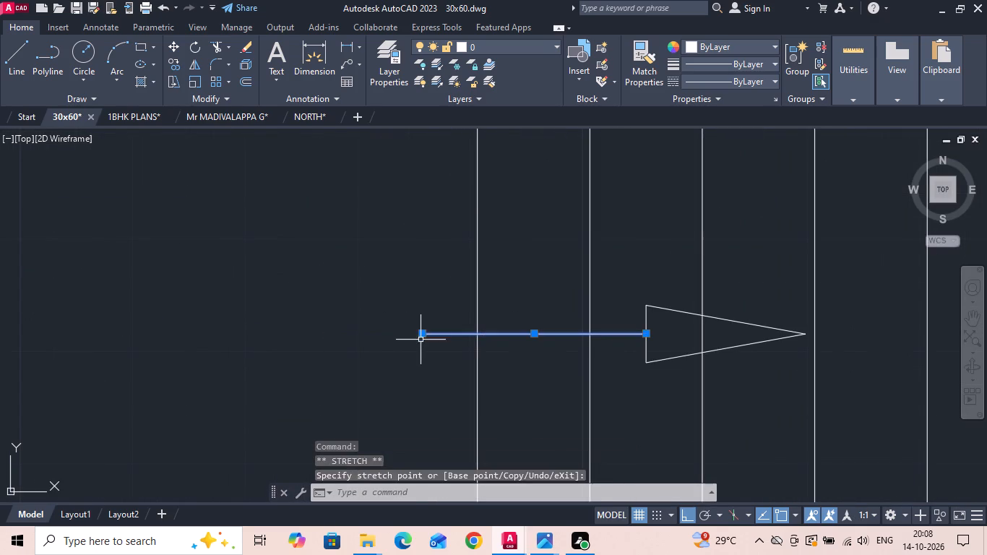
pyautogui.press('Escape')
# Copy the MAIN GATE label to the open area before the ground-floor stair arrow, level with the shaft.
pyautogui.scroll(-4, 455, 340)
pyautogui.scroll(-2, 347, 275)
pyautogui.scroll(1, 314, 378)
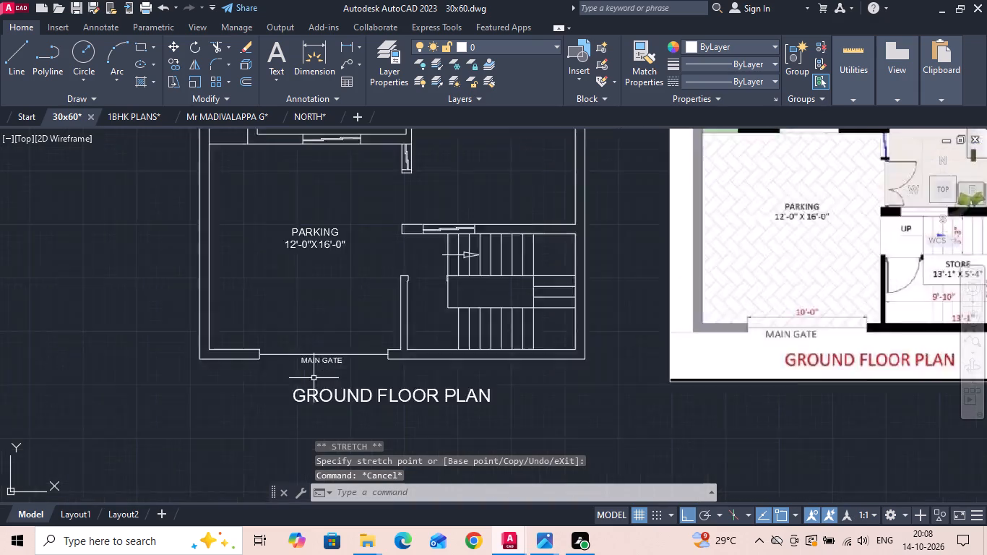
pyautogui.scroll(2, 314, 378)
pyautogui.click(323, 334)
pyautogui.rightClick(323, 334)
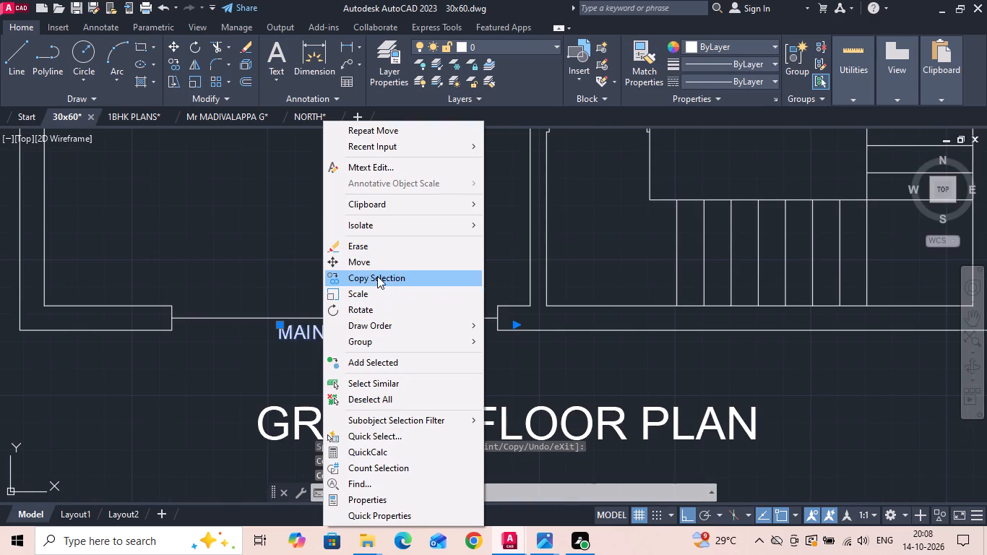
pyautogui.click(378, 274)
pyautogui.click(328, 347)
pyautogui.scroll(-2, 304, 368)
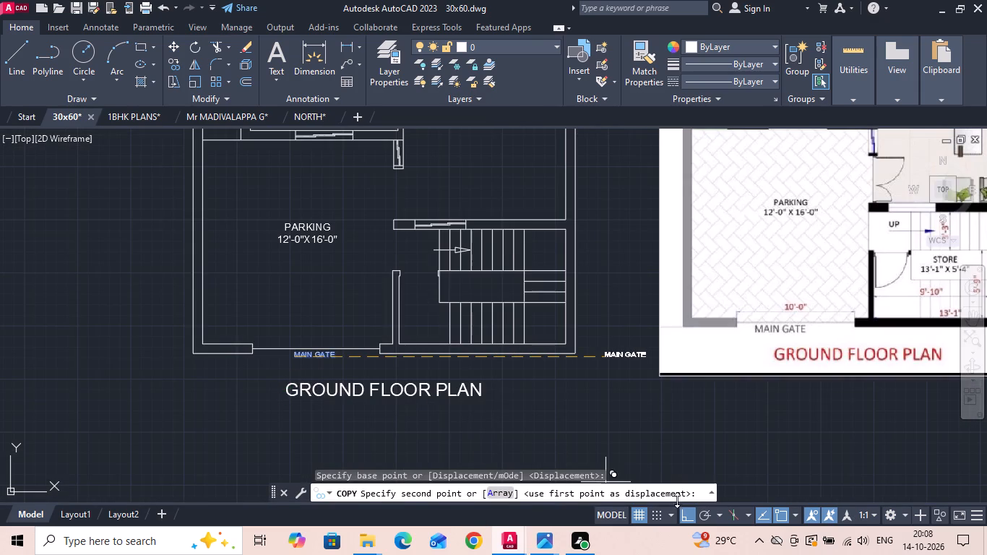
pyautogui.click(689, 512)
pyautogui.scroll(-2, 353, 463)
pyautogui.scroll(2, 394, 367)
pyautogui.scroll(2, 329, 407)
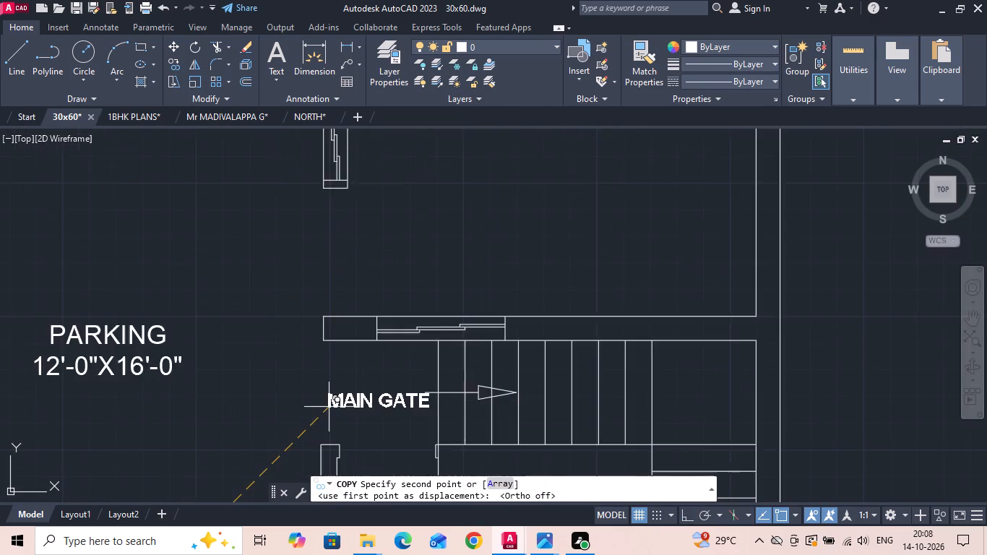
pyautogui.scroll(2, 329, 405)
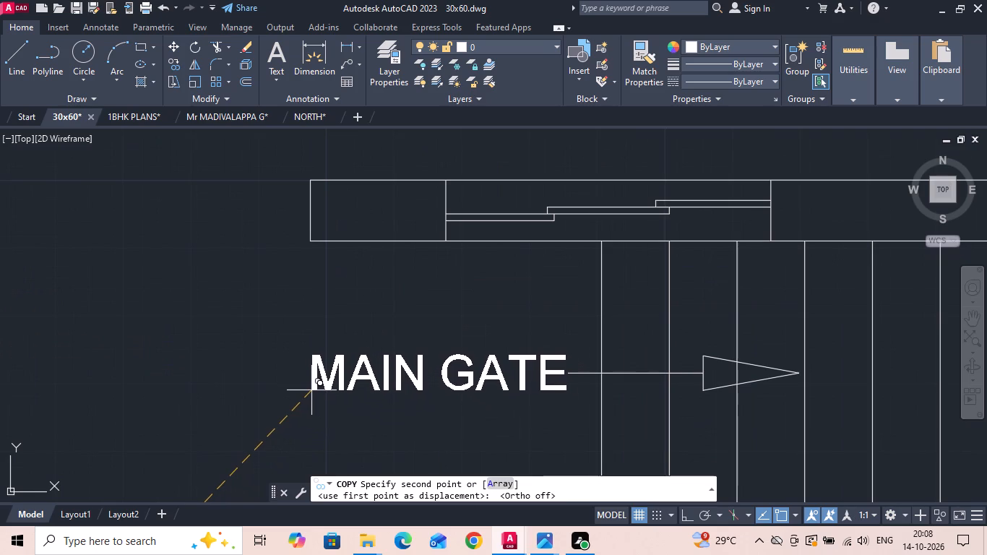
pyautogui.click(312, 390)
pyautogui.press('Escape')
# Replace the copied MAIN GATE text beside the stair arrow with UP.
pyautogui.doubleClick(543, 373)
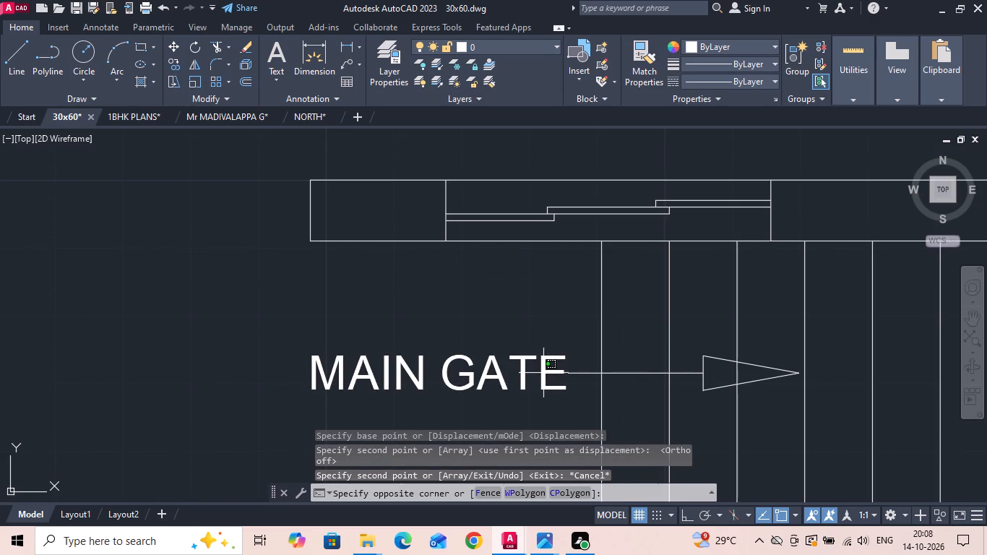
pyautogui.click(543, 373)
pyautogui.doubleClick(546, 370)
pyautogui.moveTo(569, 369); pyautogui.dragTo(339, 367)
pyautogui.press('BackSpace')
pyautogui.press('BackSpace')
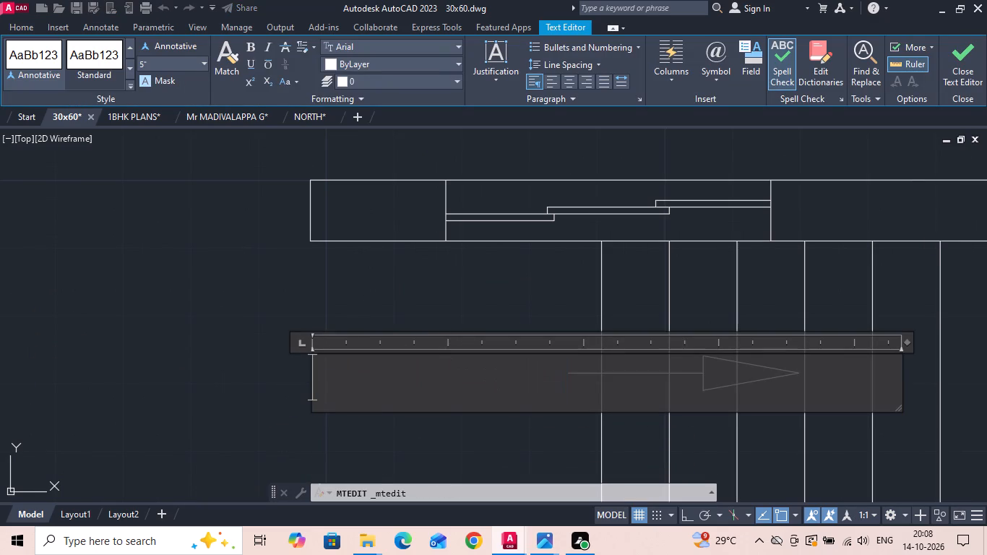
pyautogui.write('UP')
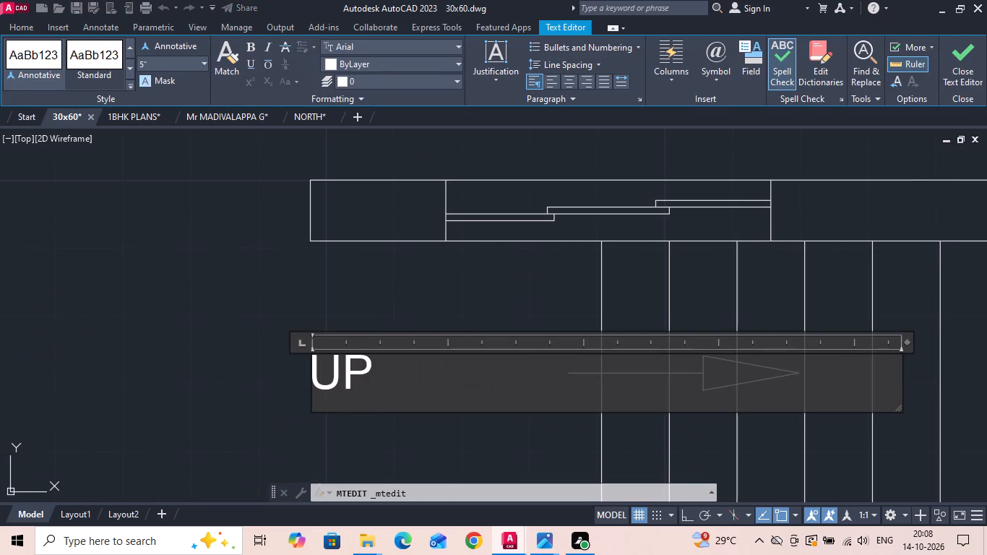
pyautogui.click(335, 366)
pyautogui.click(293, 322)
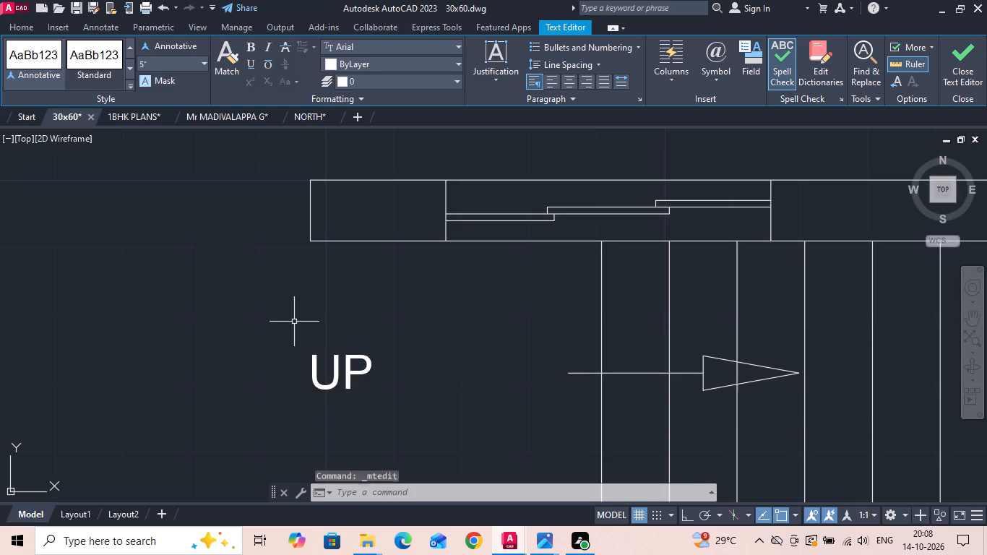
# Move the UP label right so it sits just before the start of the arrow's shaft.
pyautogui.moveTo(382, 407); pyautogui.dragTo(369, 394)
pyautogui.click(347, 364)
pyautogui.rightClick(347, 364)
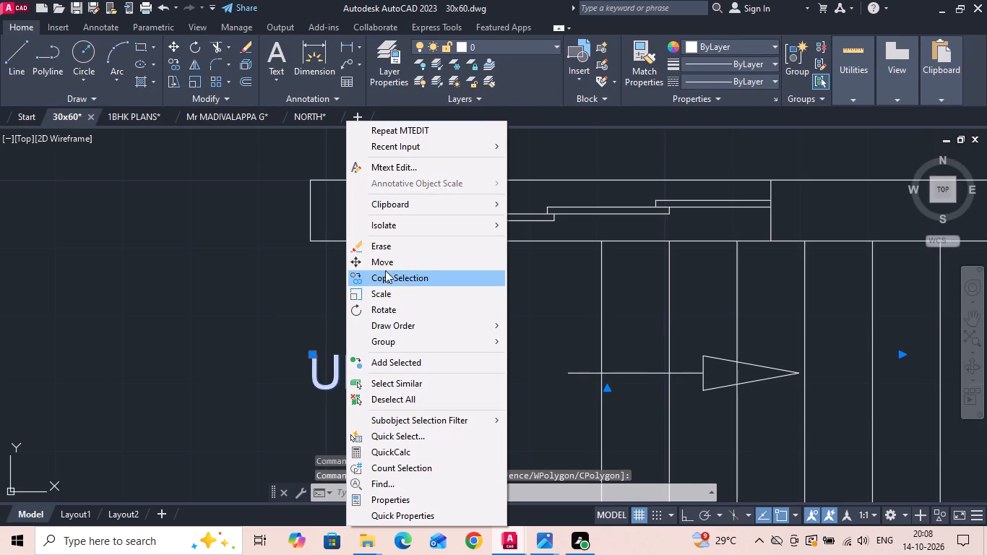
pyautogui.click(386, 269)
pyautogui.click(368, 426)
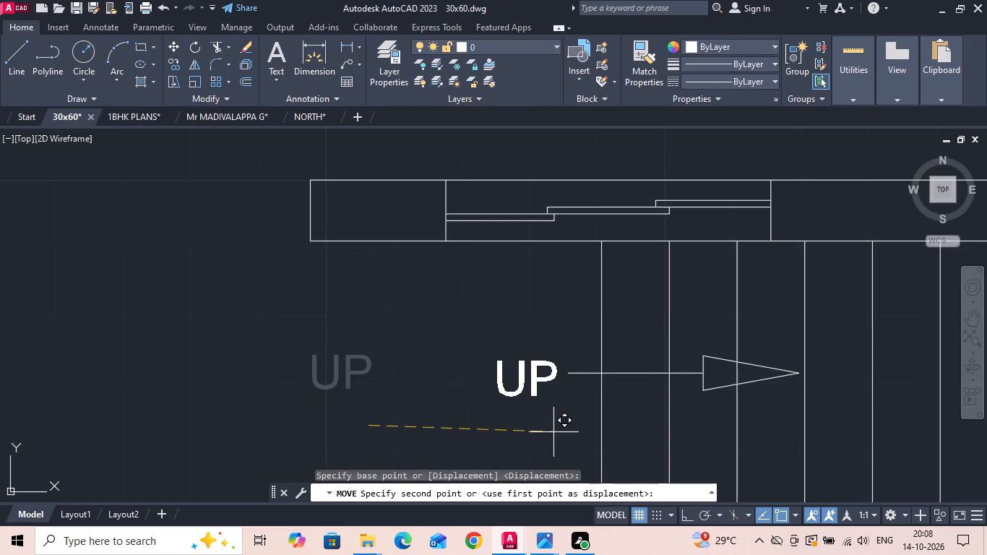
pyautogui.click(556, 432)
# Narrow the UP label's text box so it fits closely around the word.
pyautogui.doubleClick(556, 377)
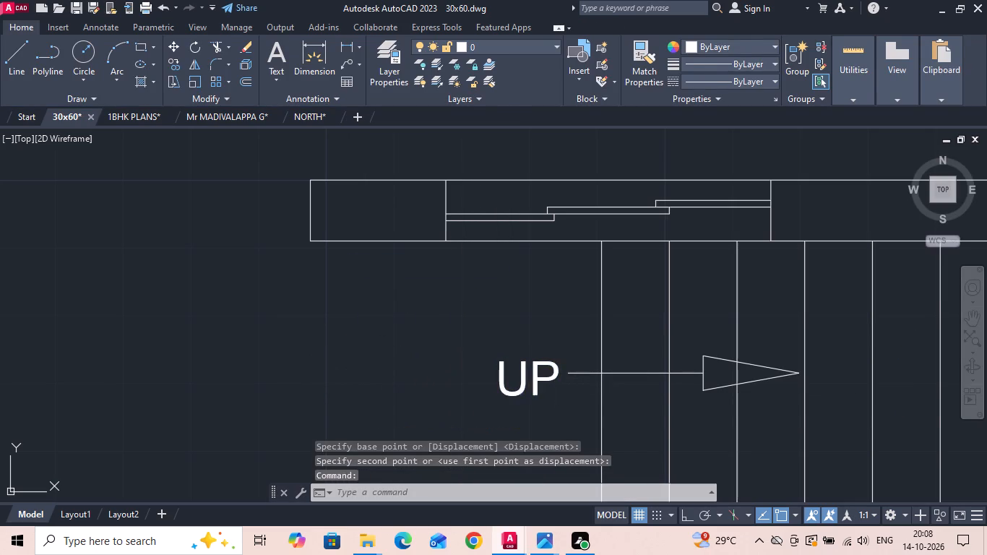
pyautogui.scroll(-1, 336, 356)
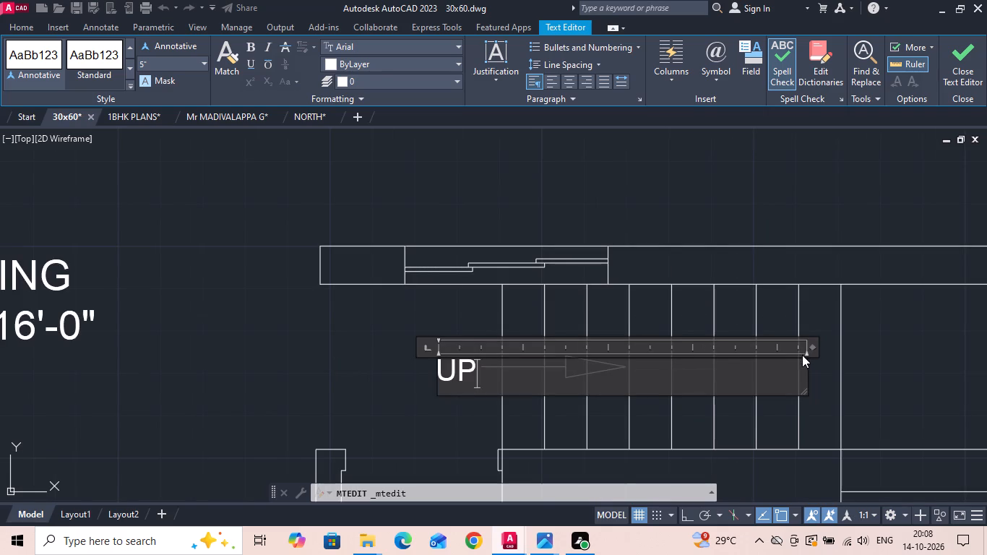
pyautogui.moveTo(806, 365); pyautogui.dragTo(483, 363)
pyautogui.click(452, 397)
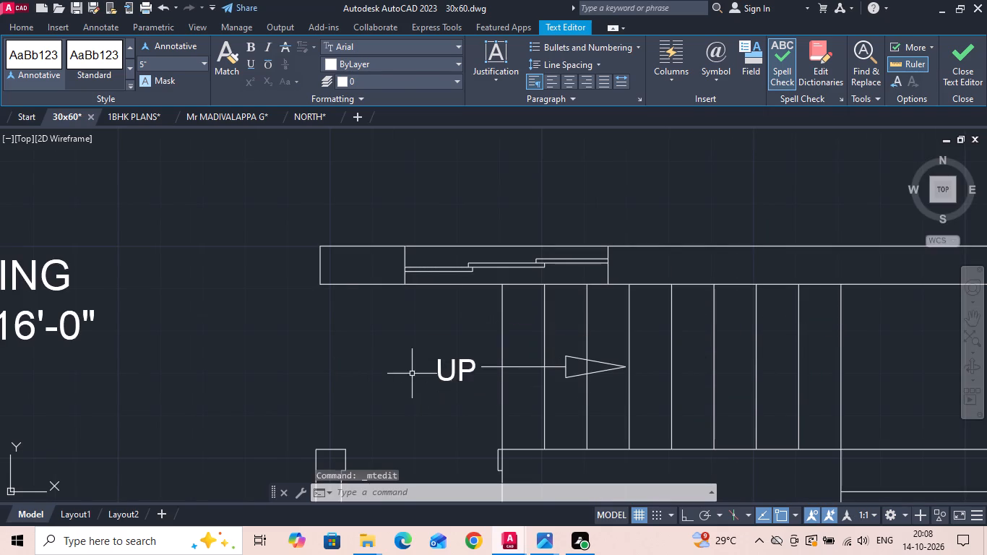
# Copy the UP label, shaft and arrowhead to the first-floor plan's upper stair flight, aligned by the matching tread line end.
pyautogui.scroll(-7, 393, 369)
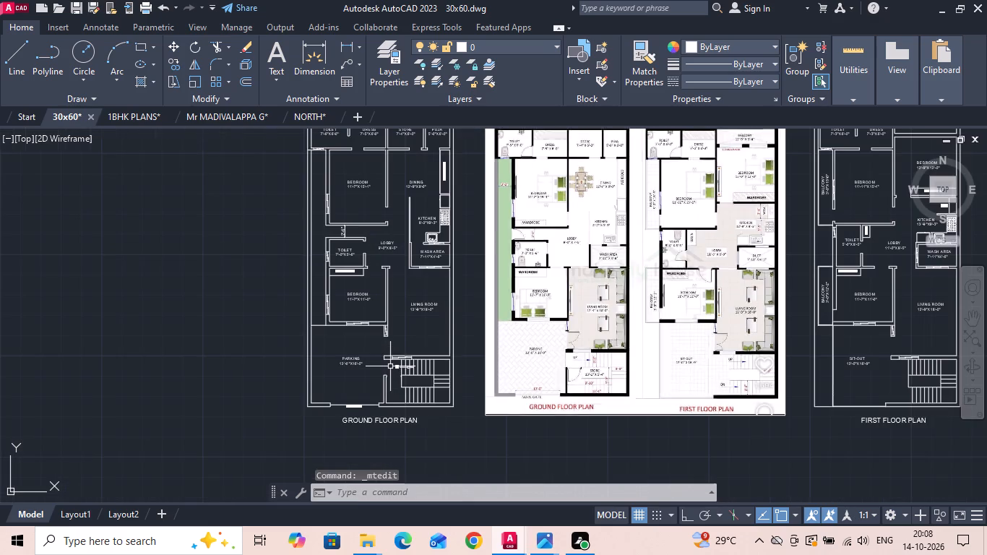
pyautogui.scroll(2, 538, 369)
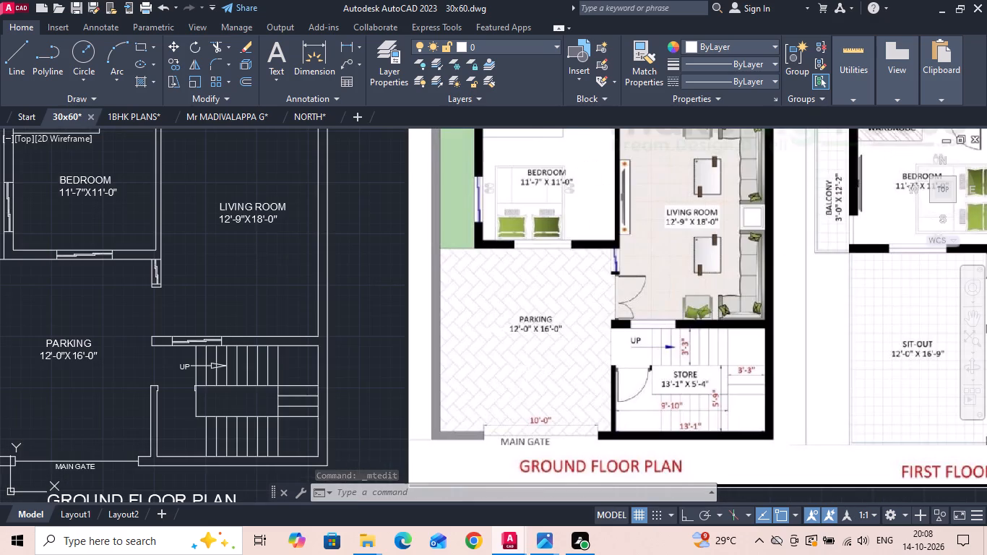
pyautogui.scroll(3, 204, 358)
pyautogui.click(188, 378)
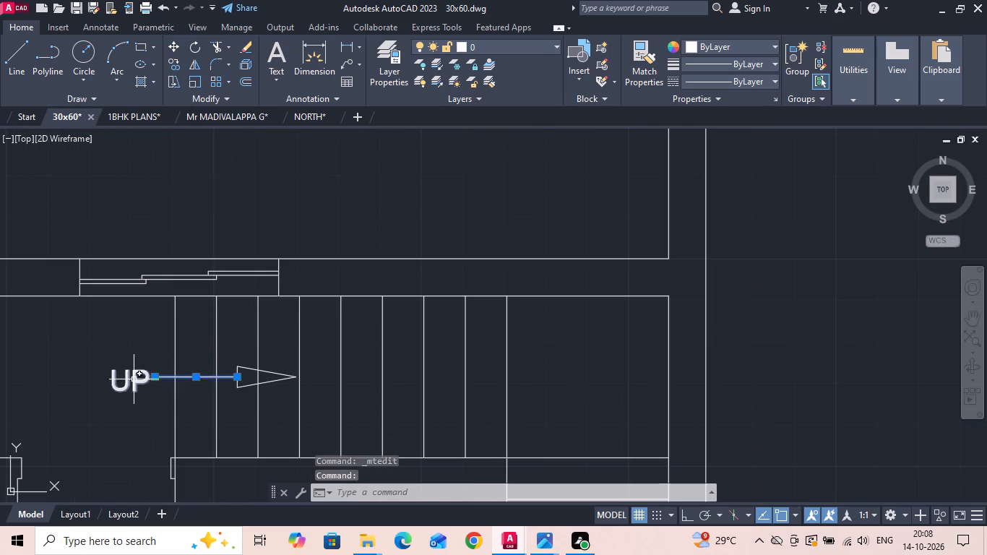
pyautogui.click(134, 379)
pyautogui.click(249, 366)
pyautogui.rightClick(249, 366)
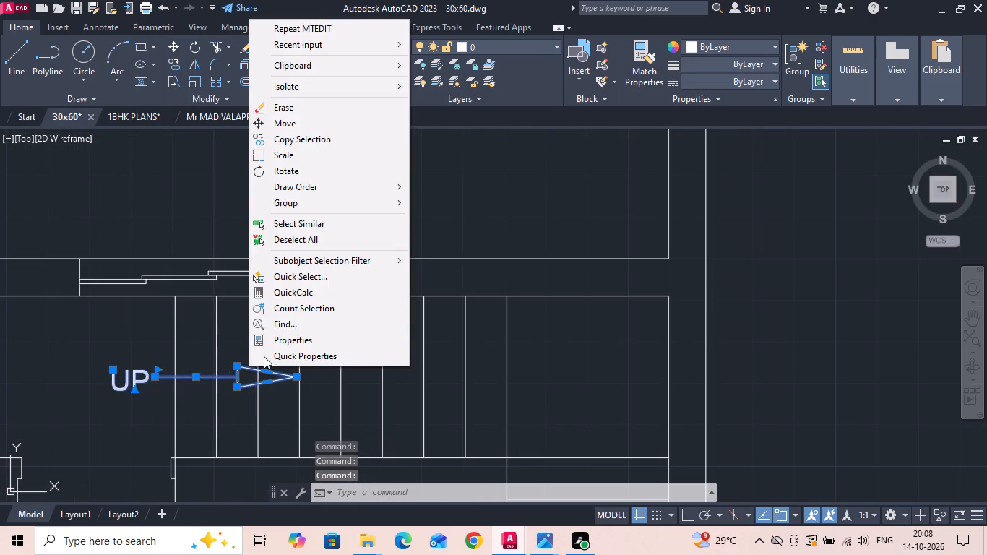
pyautogui.click(331, 137)
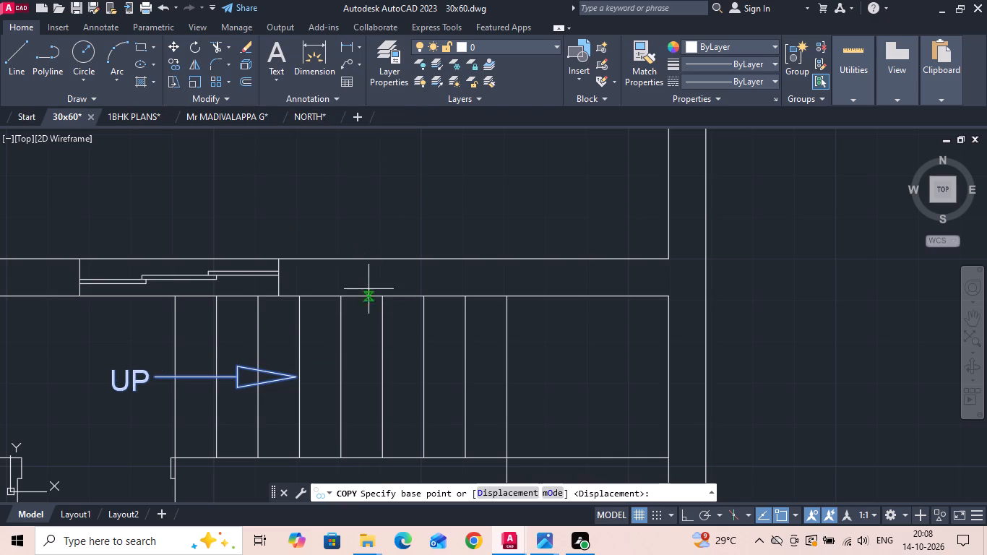
pyautogui.click(379, 295)
pyautogui.scroll(-1, 345, 298)
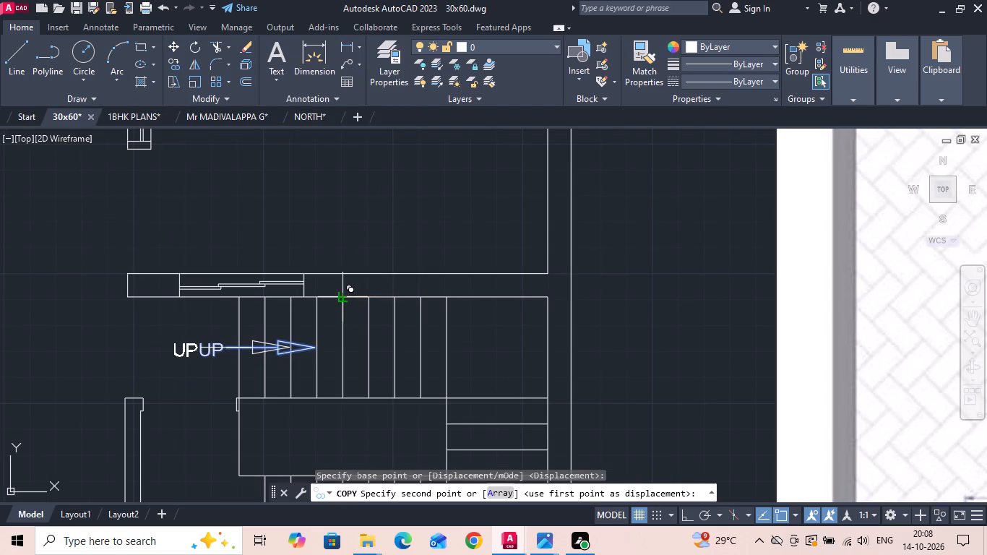
pyautogui.scroll(-2, 344, 298)
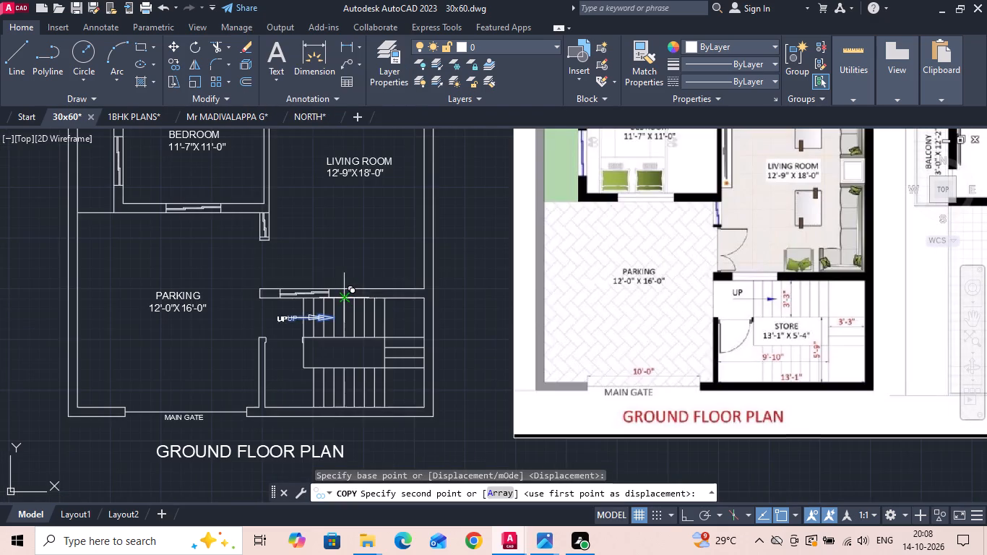
pyautogui.moveTo(598, 329); pyautogui.dragTo(198, 294, button='middle')
pyautogui.moveTo(682, 290); pyautogui.dragTo(336, 282, button='middle')
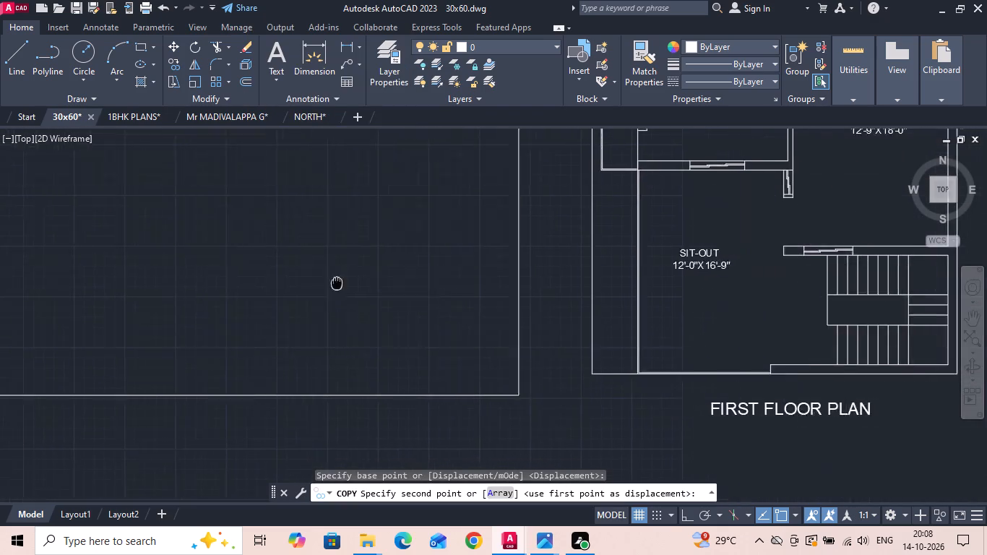
pyautogui.scroll(-2, 322, 283)
pyautogui.scroll(2, 509, 287)
pyautogui.scroll(2, 585, 262)
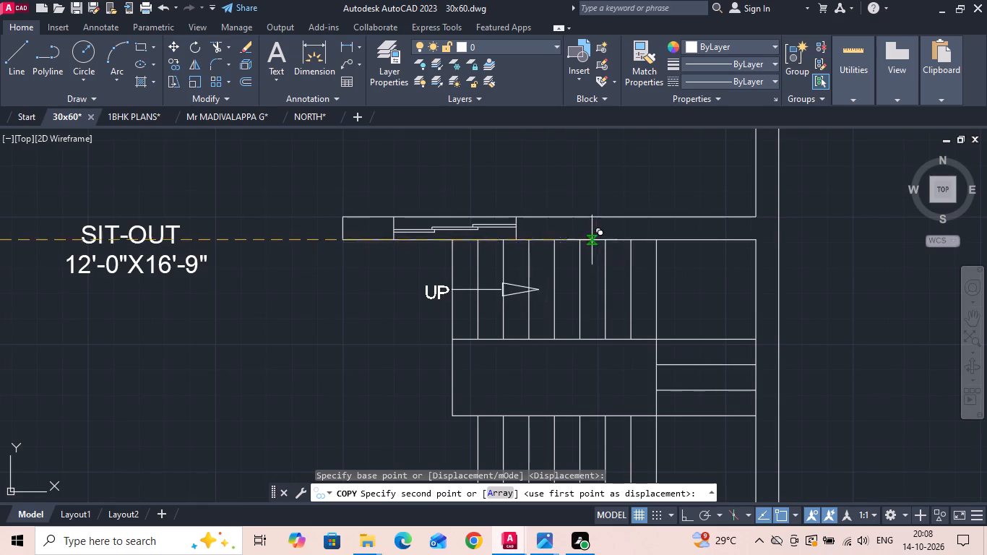
pyautogui.click(584, 240)
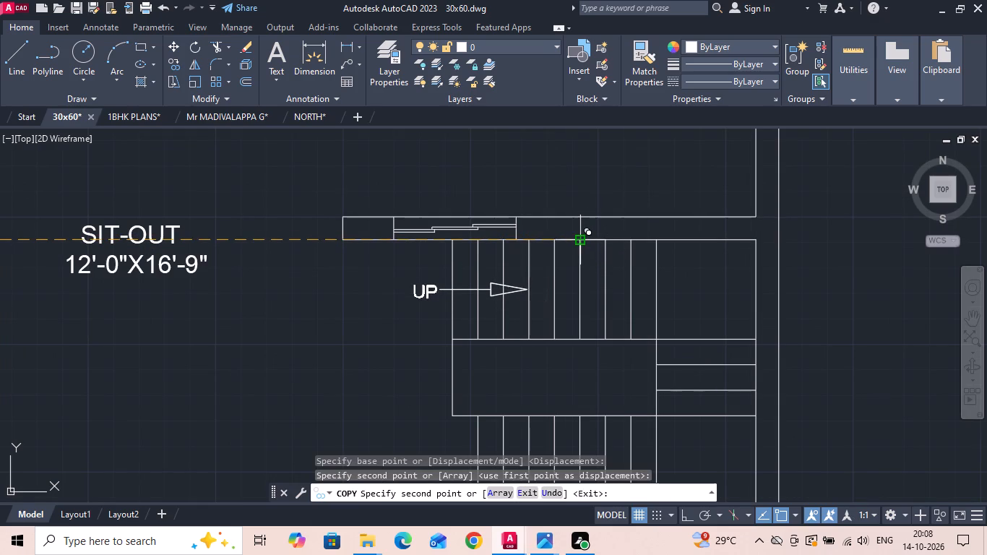
# Place another copy of the UP label and arrow on the first-floor lower stair flight, directly below the first.
pyautogui.moveTo(578, 361); pyautogui.dragTo(564, 293, button='middle')
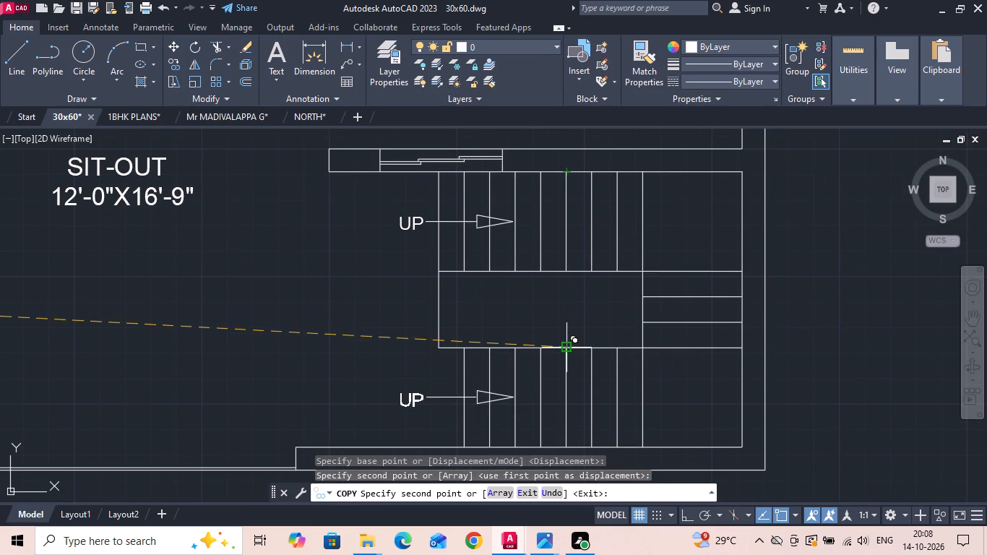
pyautogui.click(567, 351)
pyautogui.press('Escape')
# Change the lower flight's arrow label on the first-floor plan to DN.
pyautogui.doubleClick(422, 397)
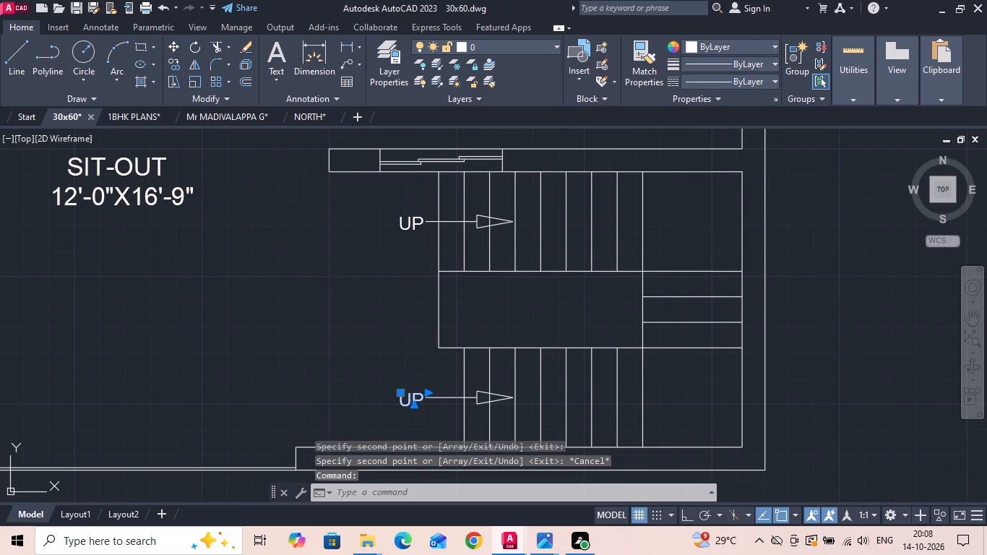
pyautogui.press('BackSpace')
pyautogui.press('BackSpace')
pyautogui.write('DN')
pyautogui.click(421, 397)
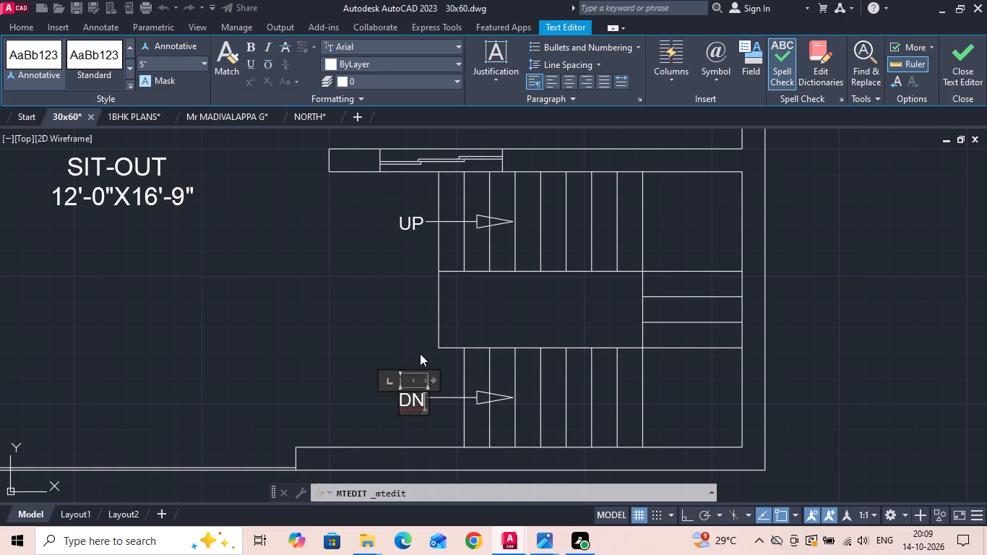
pyautogui.click(418, 353)
# Compare the first-floor staircase with the reference and remove the first tread line of the upper flight by trimming and erasing.
pyautogui.scroll(-3, 416, 367)
pyautogui.scroll(2, 109, 367)
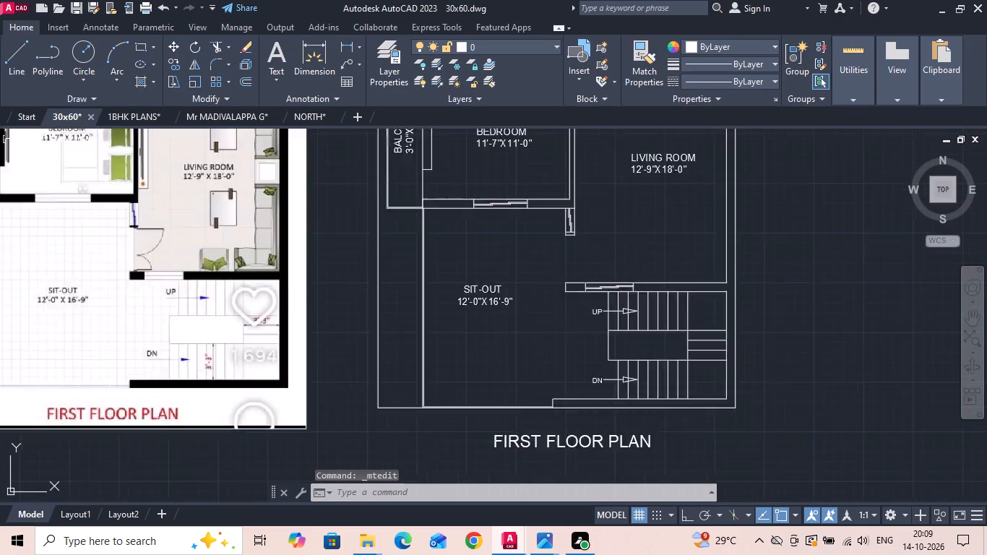
pyautogui.scroll(-1, 109, 367)
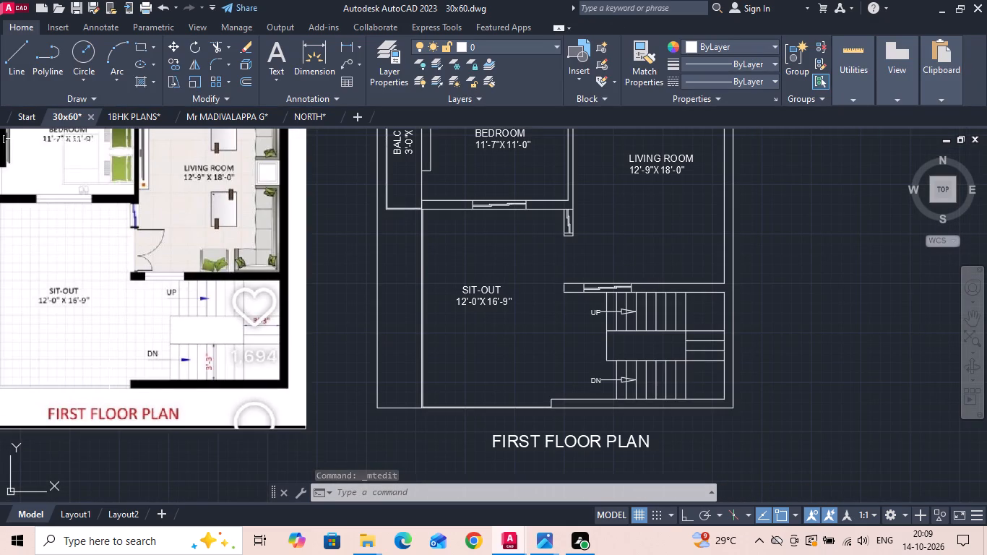
pyautogui.scroll(1, 125, 311)
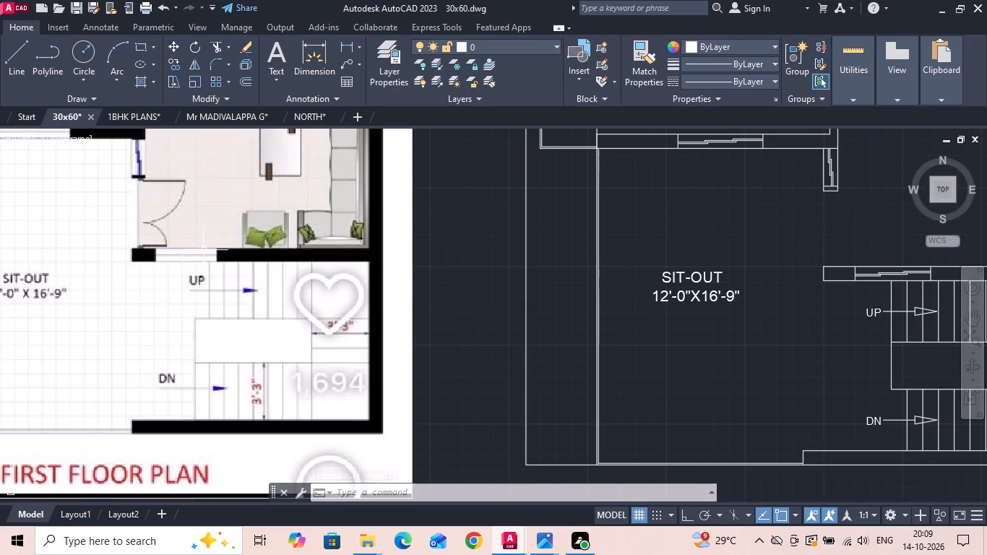
pyautogui.scroll(1, 211, 307)
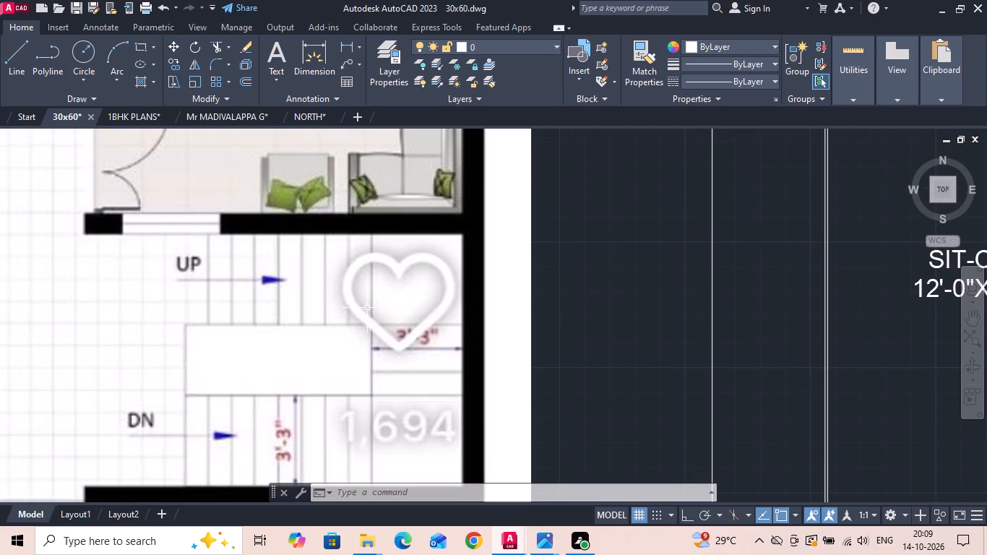
pyautogui.scroll(-3, 281, 301)
pyautogui.scroll(3, 497, 310)
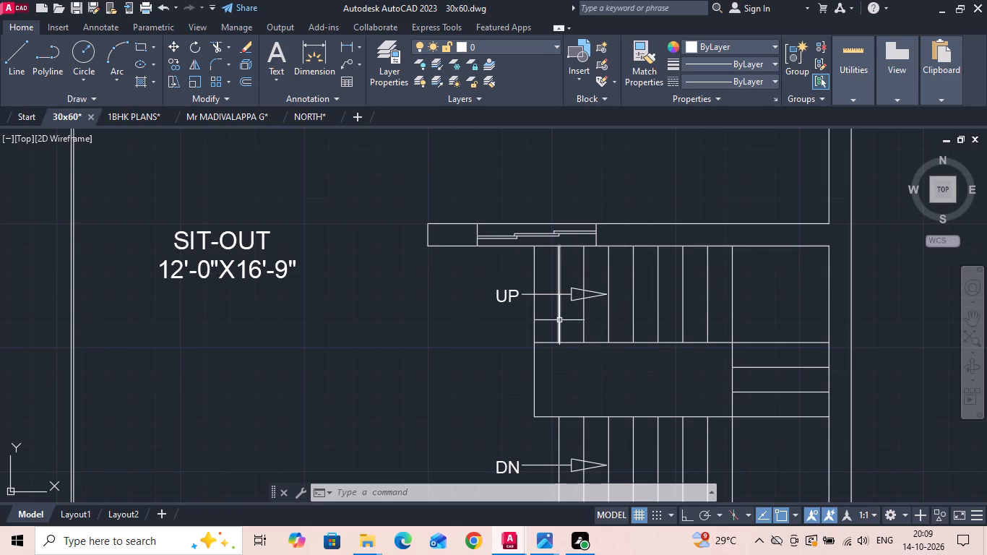
pyautogui.write('TR')
pyautogui.press('space')
pyautogui.moveTo(541, 319); pyautogui.dragTo(528, 319)
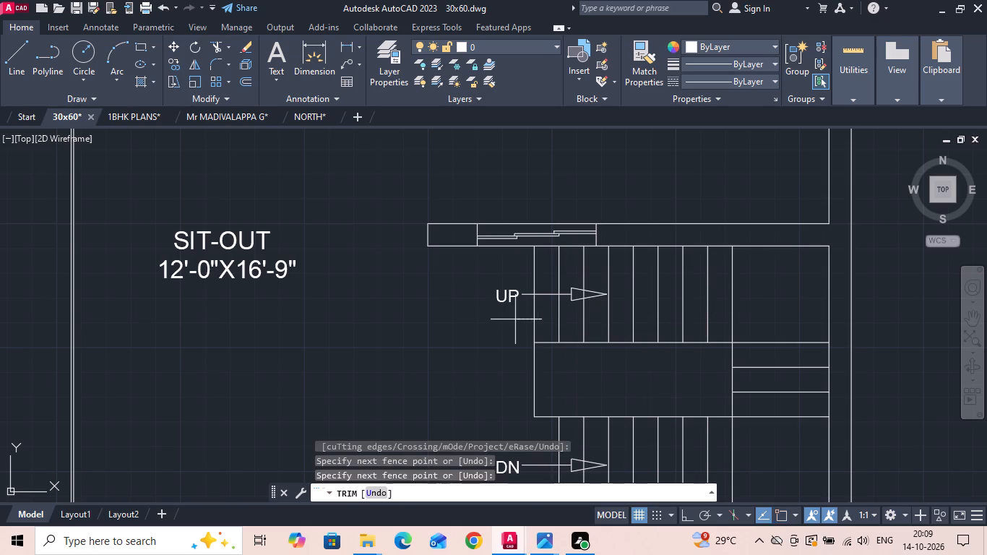
pyautogui.click(496, 319)
pyautogui.press('Escape')
pyautogui.click(540, 280)
pyautogui.click(516, 259)
pyautogui.press('Delete')
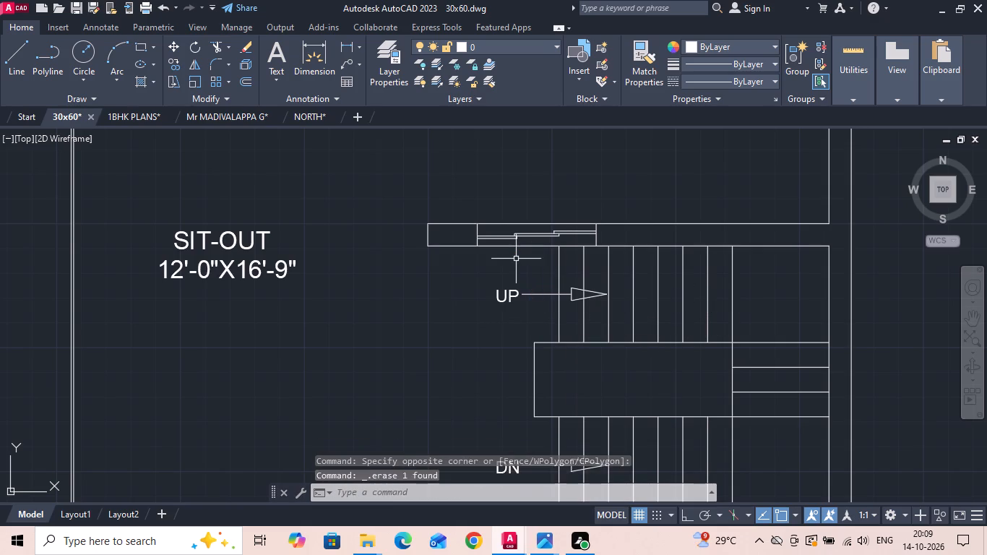
# Extend the left edge of the first-floor stair's middle rectangle down across the lower flight to the bottom wall.
pyautogui.scroll(-1, 515, 258)
pyautogui.write('EX')
pyautogui.press('space')
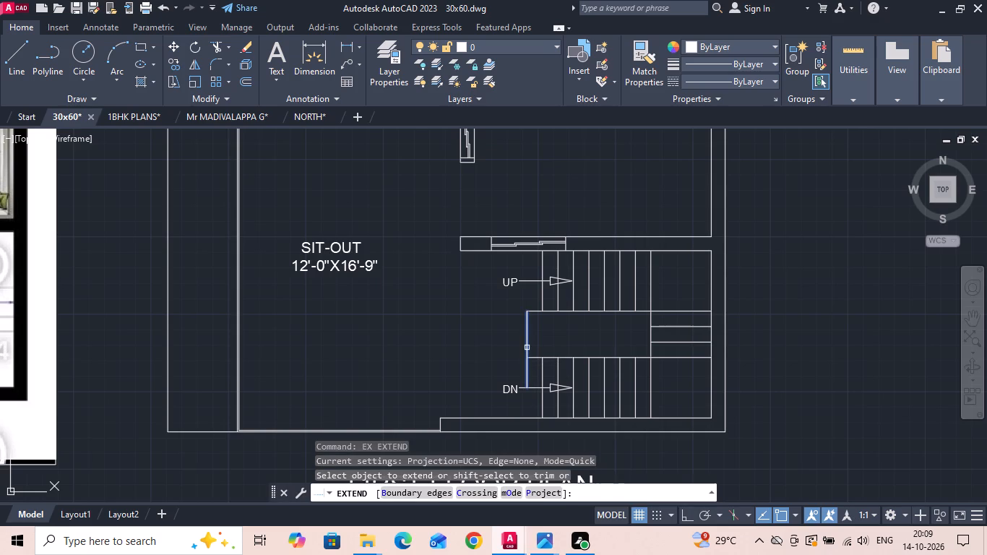
pyautogui.click(527, 348)
pyautogui.click(527, 361)
pyautogui.press('Escape')
# Save the 30x60 drawing.
pyautogui.hotkey('ctrl', 's')
pyautogui.hotkey('ctrl', 's')
pyautogui.hotkey('ctrl', 's')
pyautogui.hotkey('ctrl', 's')
pyautogui.hotkey('ctrl', 's')
pyautogui.hotkey('ctrl', 's')
pyautogui.hotkey('ctrl', 's')
pyautogui.hotkey('ctrl', 's')
pyautogui.hotkey('ctrl', 's')
pyautogui.hotkey('ctrl', 's')
pyautogui.hotkey('ctrl', 's')
pyautogui.hotkey('ctrl', 's')
pyautogui.hotkey('ctrl', 's')
pyautogui.hotkey('ctrl', 's')
pyautogui.hotkey('ctrl', 's')
pyautogui.hotkey('ctrl', 's')
pyautogui.hotkey('ctrl', 's')
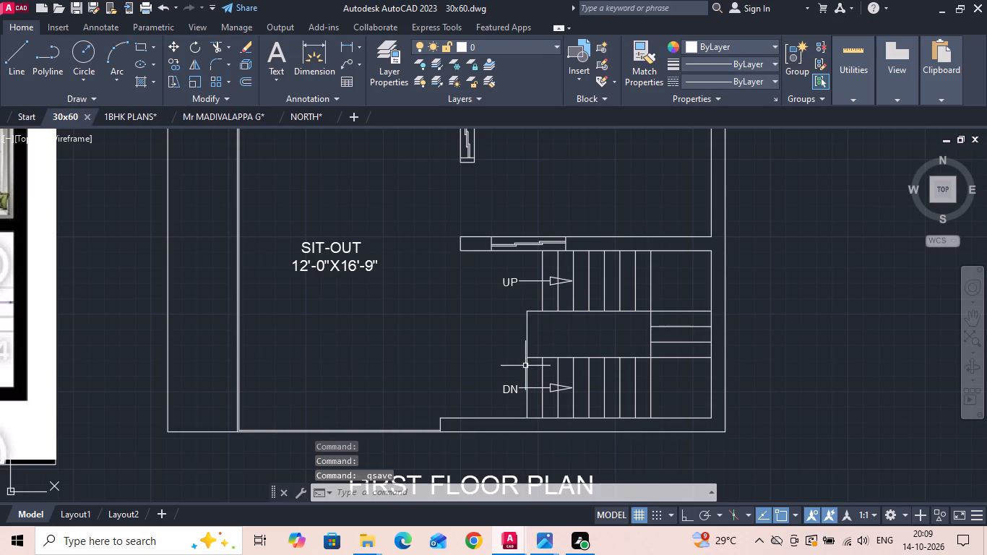
pyautogui.scroll(-3, 533, 376)
pyautogui.moveTo(446, 356); pyautogui.dragTo(502, 361, button='middle')
pyautogui.hotkey('ctrl', 's')
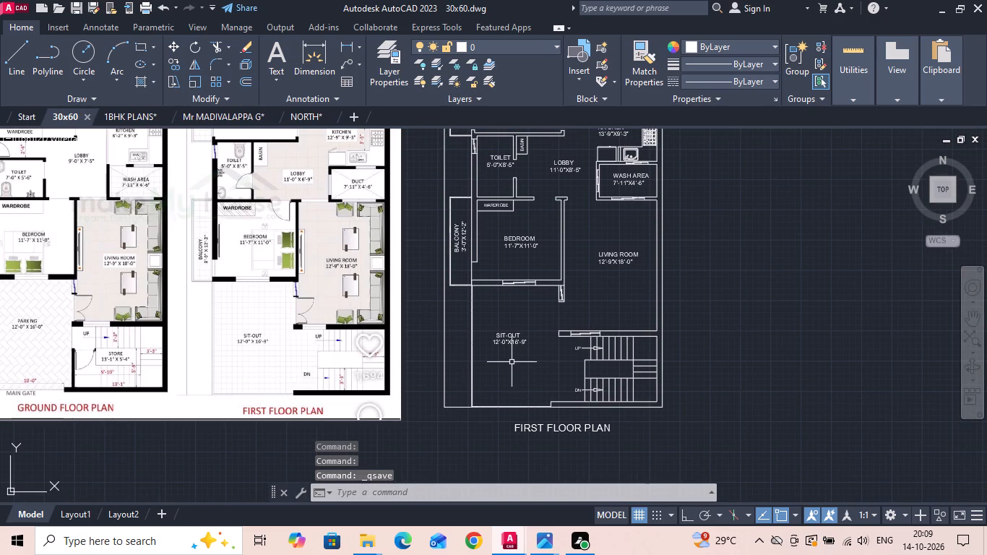